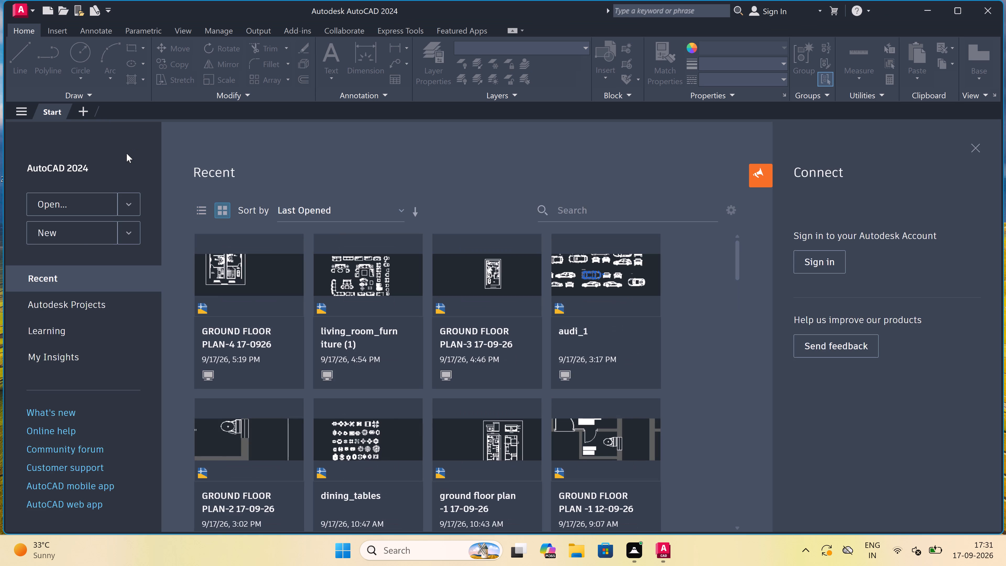
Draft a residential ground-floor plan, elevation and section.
Create a new blank drawing.
triple_click(77, 235)
click(77, 235)
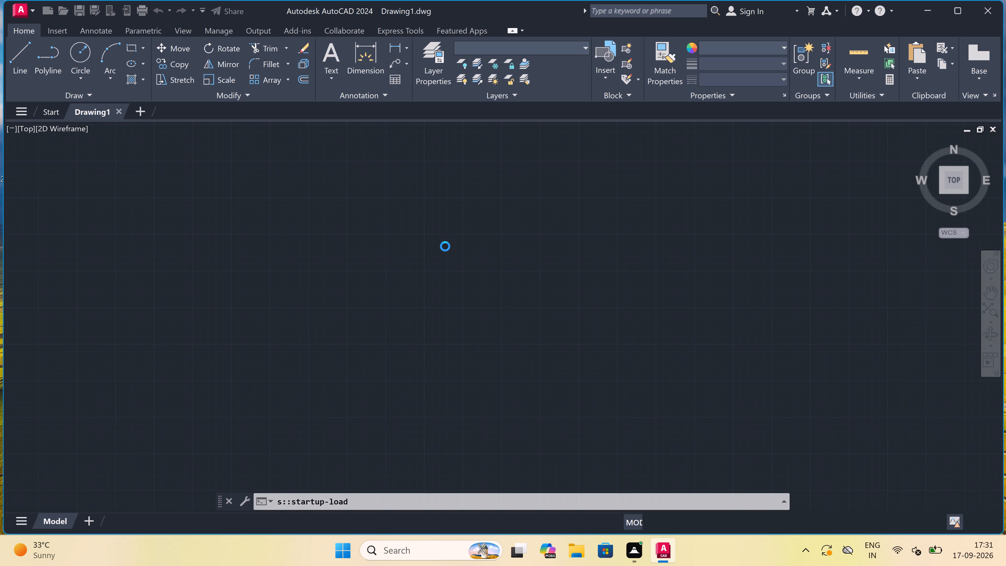
Configure the drawing units to Engineering length with 0'-0" precision and Inches as the insertion scale.
text(un)
key(space)
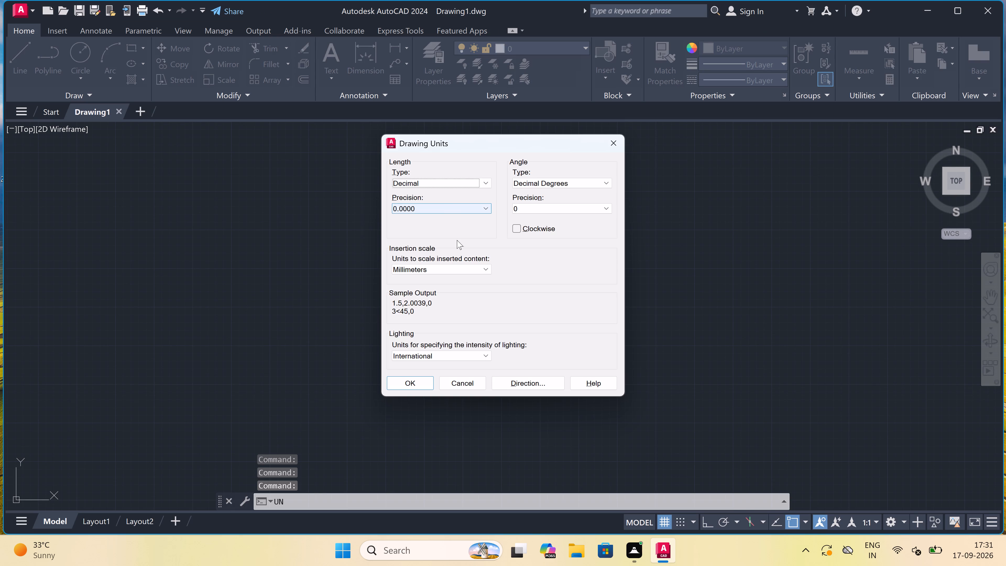
click(466, 184)
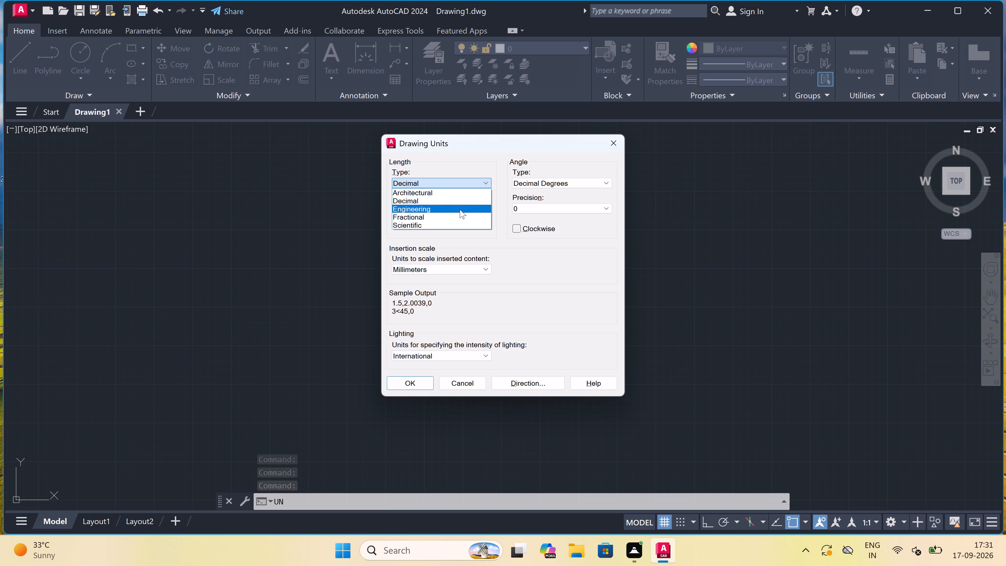
double_click(460, 209)
double_click(446, 217)
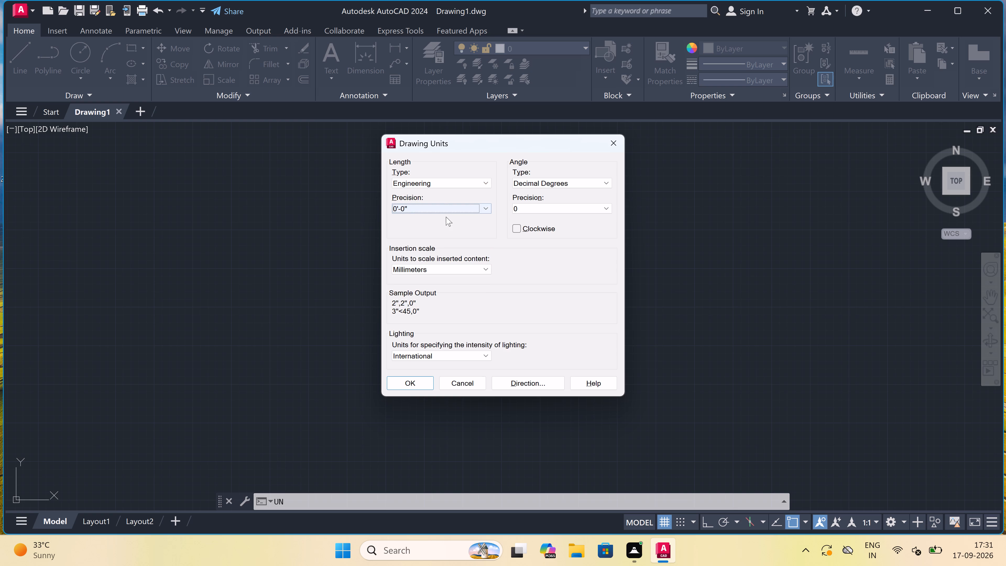
click(419, 263)
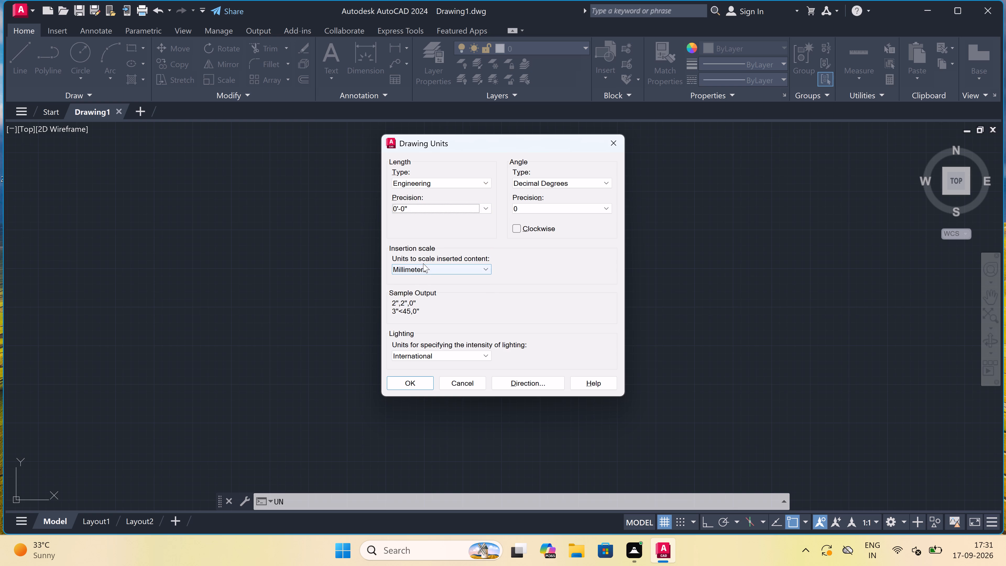
click(423, 263)
click(422, 269)
click(420, 286)
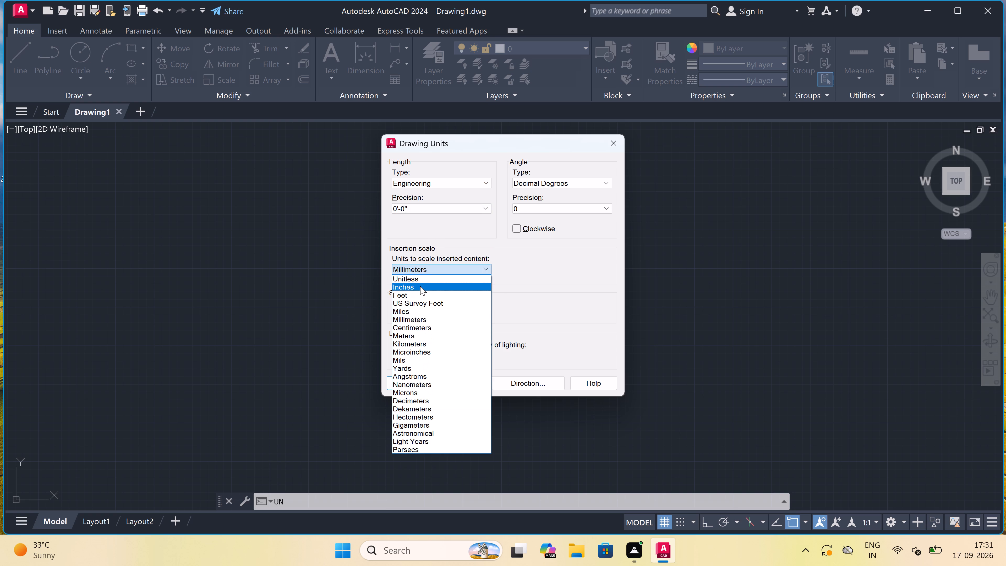
click(410, 384)
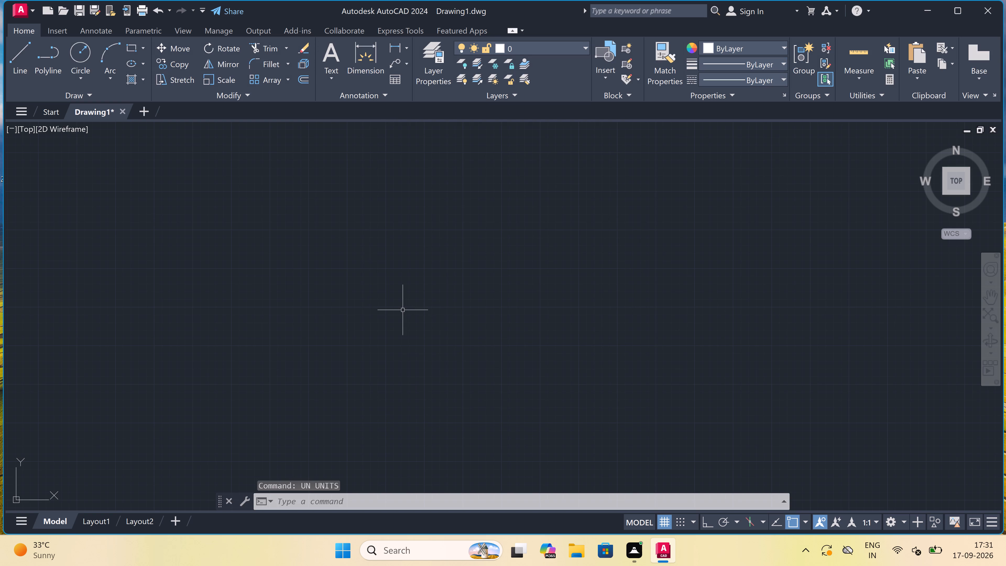
With Ortho on, draw a horizontal and a vertical construction line through the same point.
text(xl)
key(space)
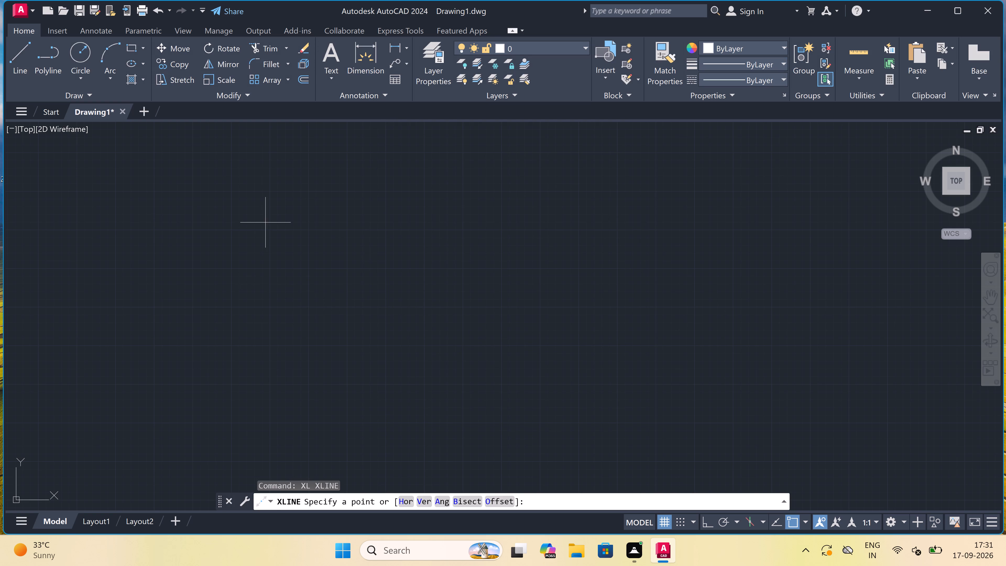
click(326, 158)
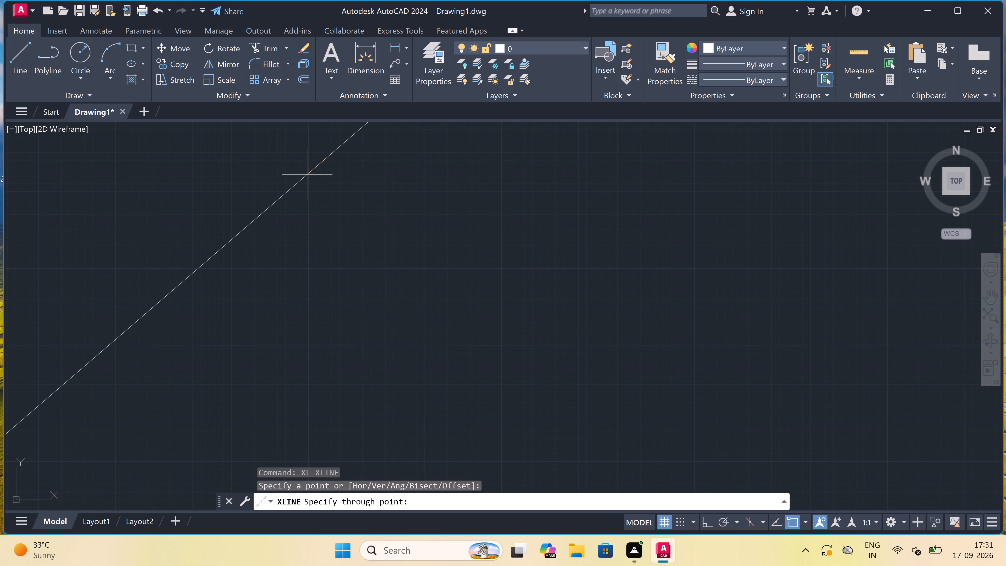
key(F8)
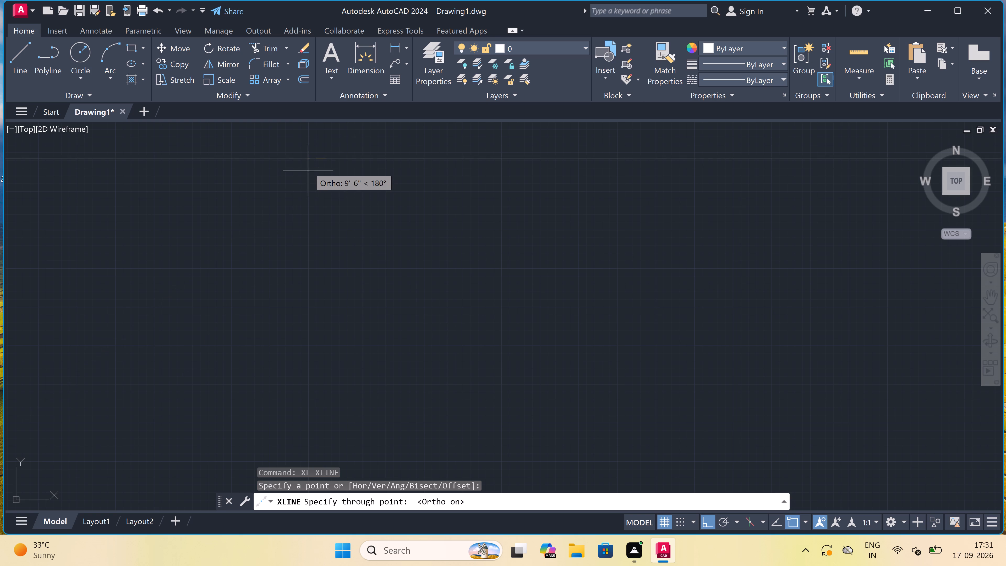
click(309, 166)
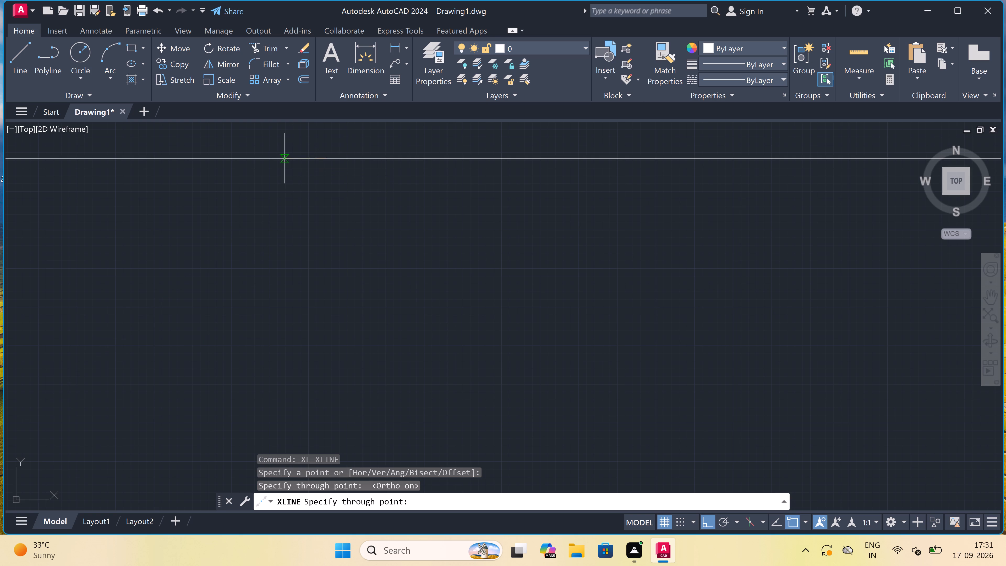
triple_click(285, 158)
click(285, 159)
click(300, 269)
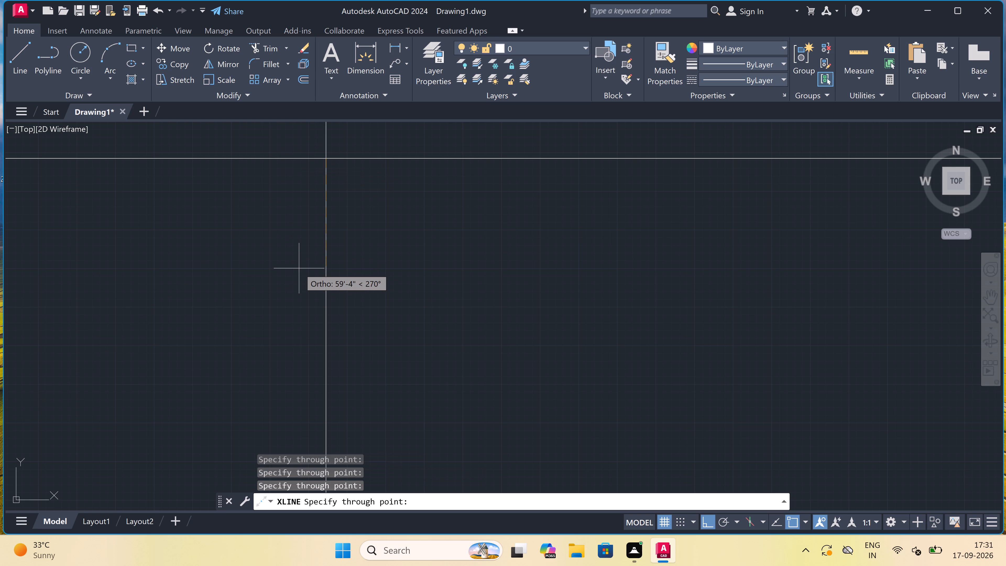
key(Escape)
Delete one duplicate of the horizontal construction line.
scroll(311, 271, down, 2)
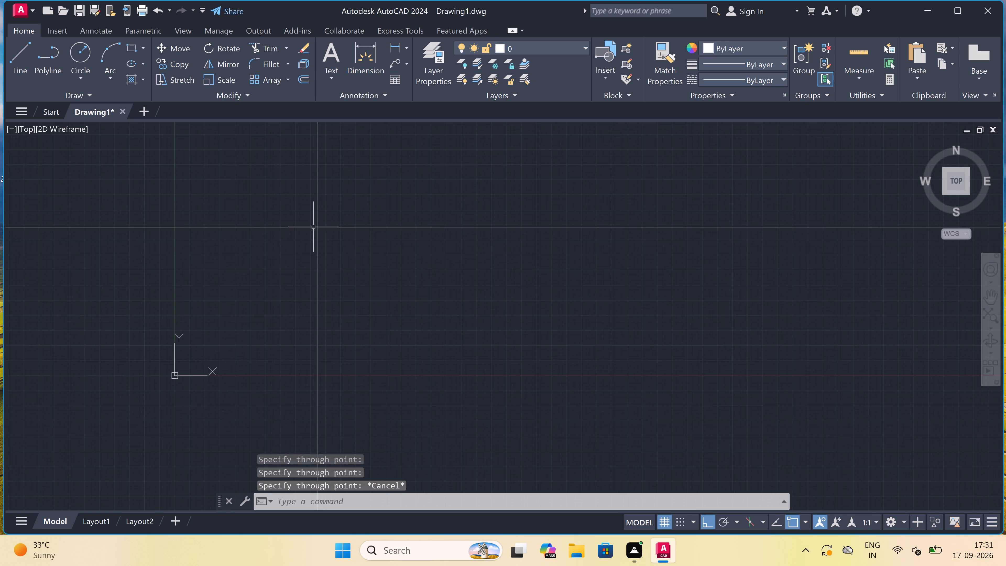
scroll(313, 227, up, 4)
scroll(347, 215, up, 2)
scroll(336, 234, up, 2)
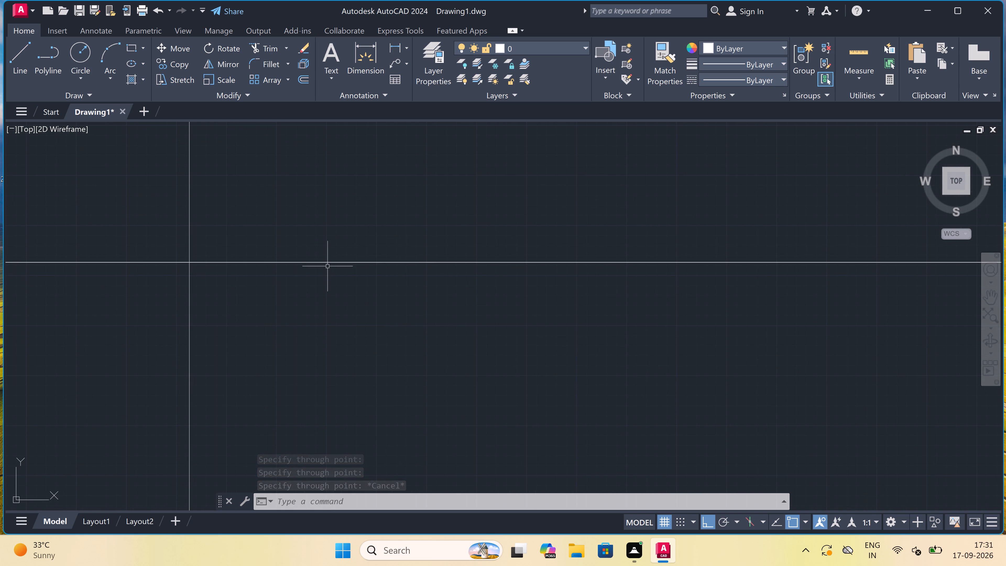
click(326, 263)
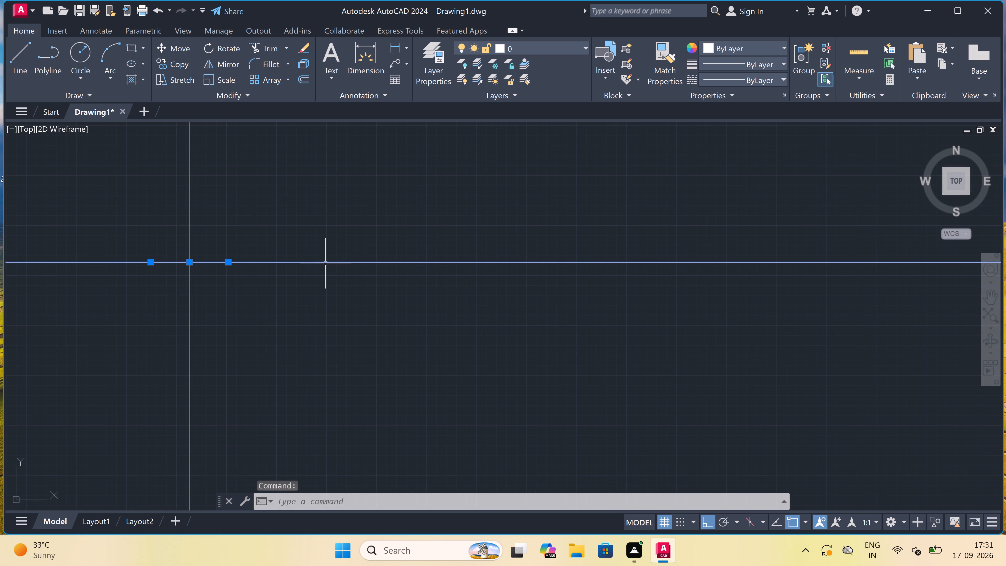
key(Delete)
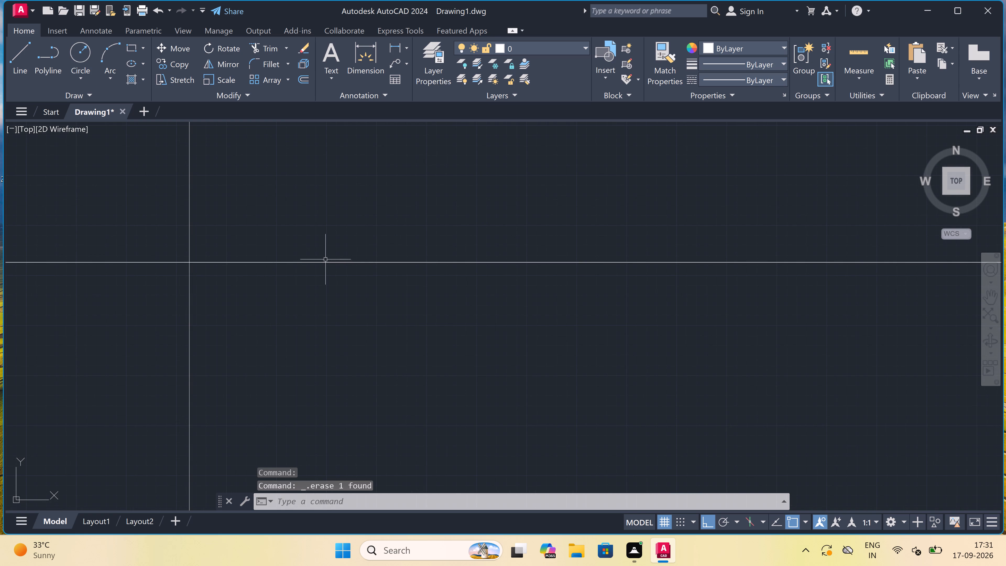
Trim the vertical line above the intersection and the horizontal line left of it to leave a top-left corner.
text(tr)
key(space)
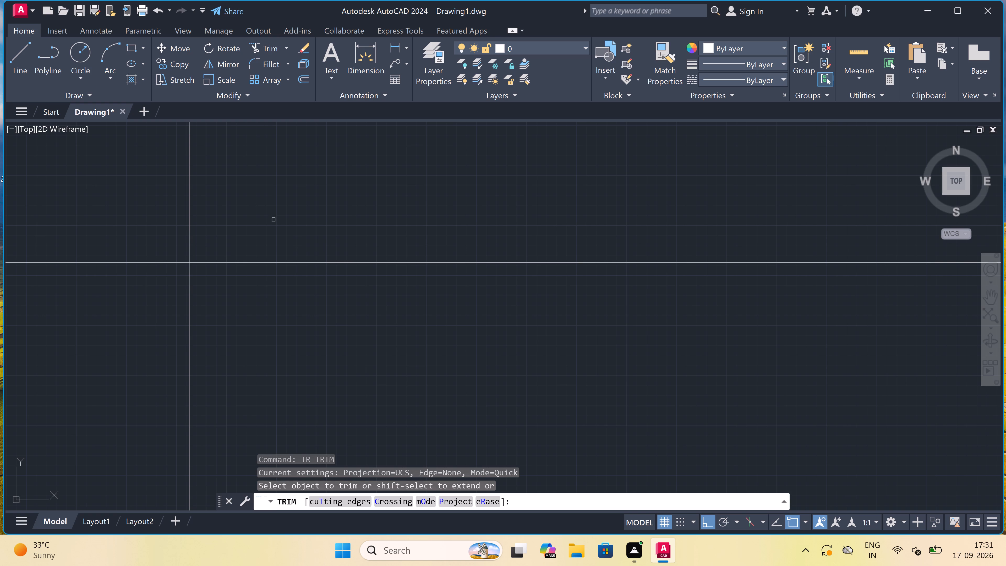
click(232, 183)
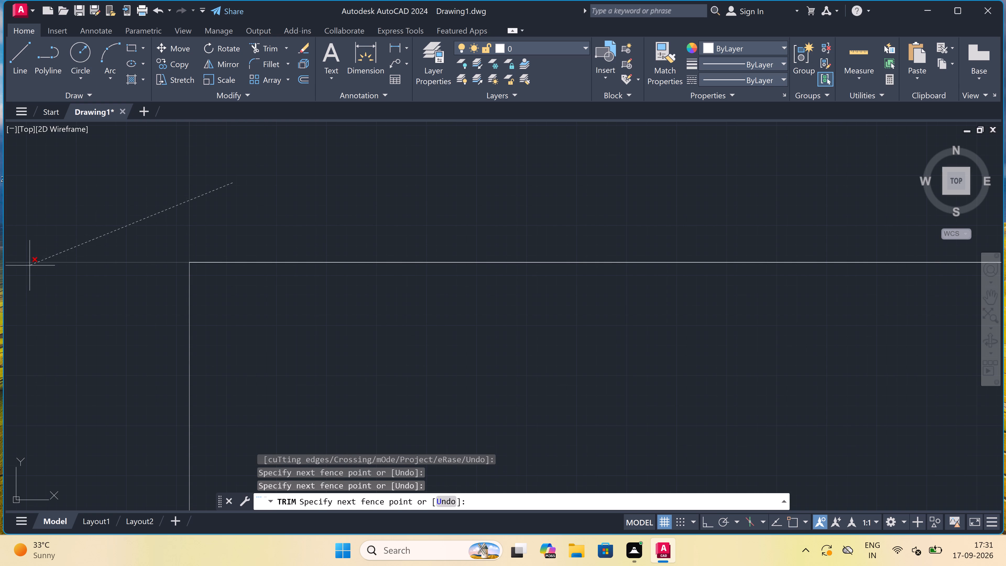
double_click(30, 265)
key(Escape)
Delete another duplicate of the horizontal line at the top of the corner.
scroll(207, 257, up, 2)
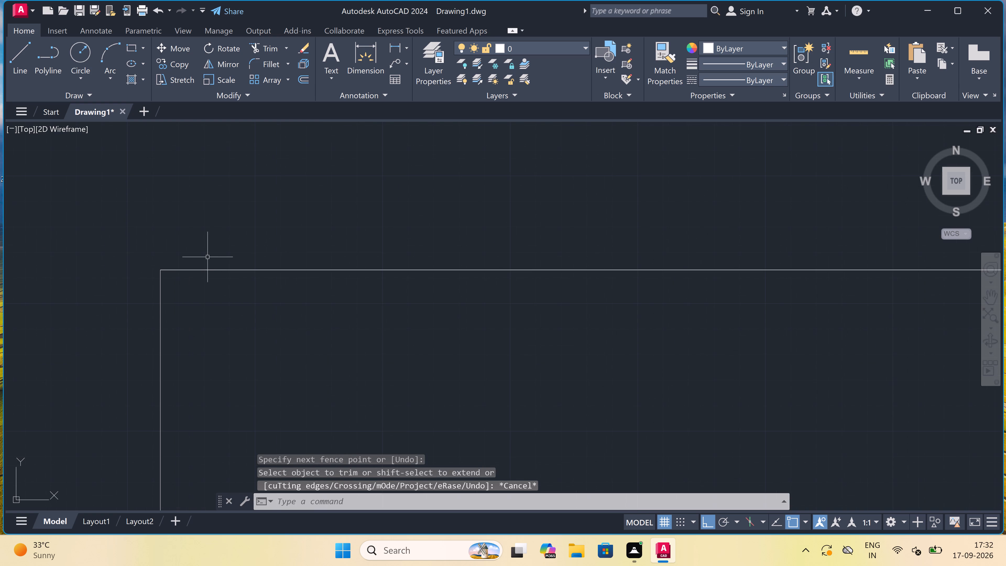
click(230, 270)
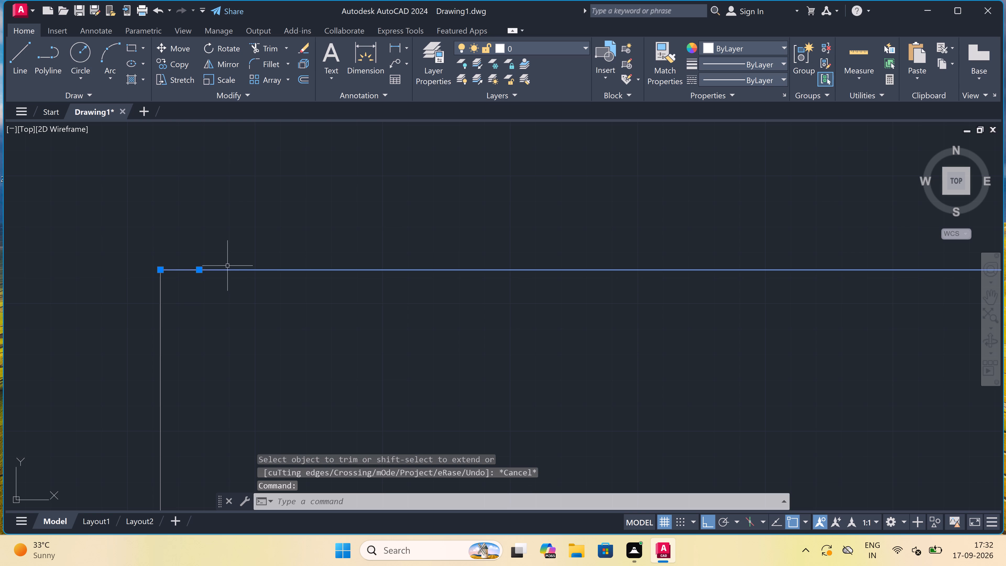
key(Delete)
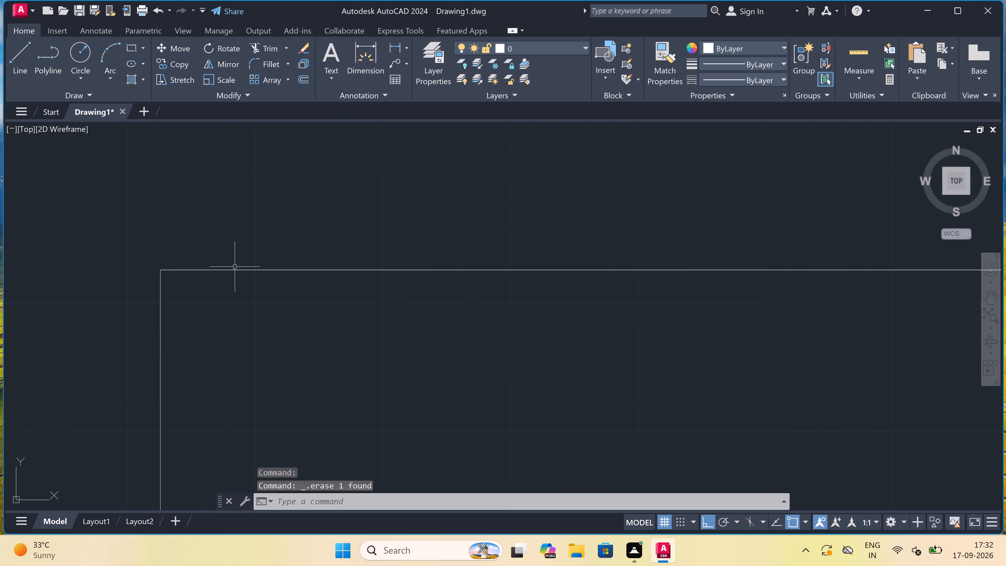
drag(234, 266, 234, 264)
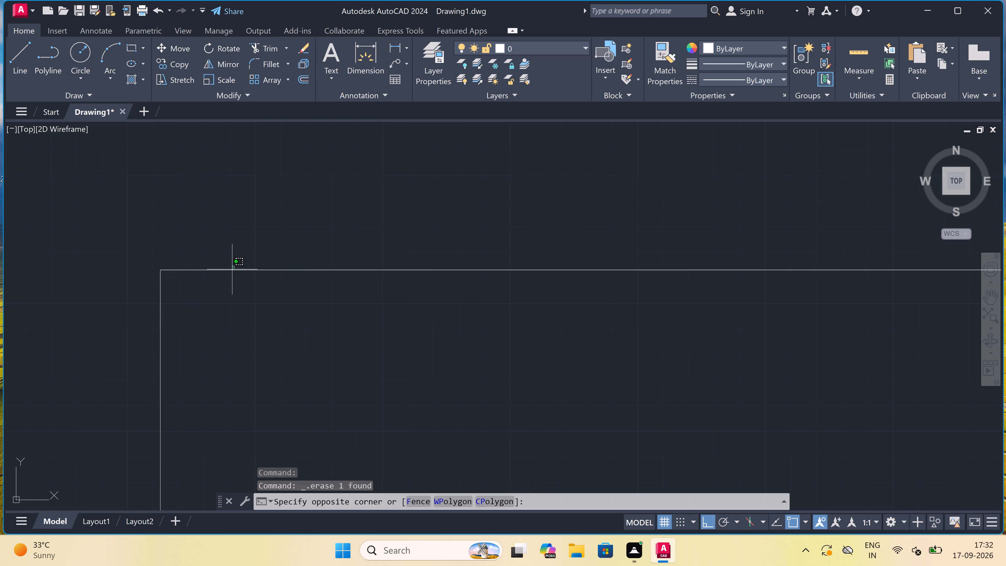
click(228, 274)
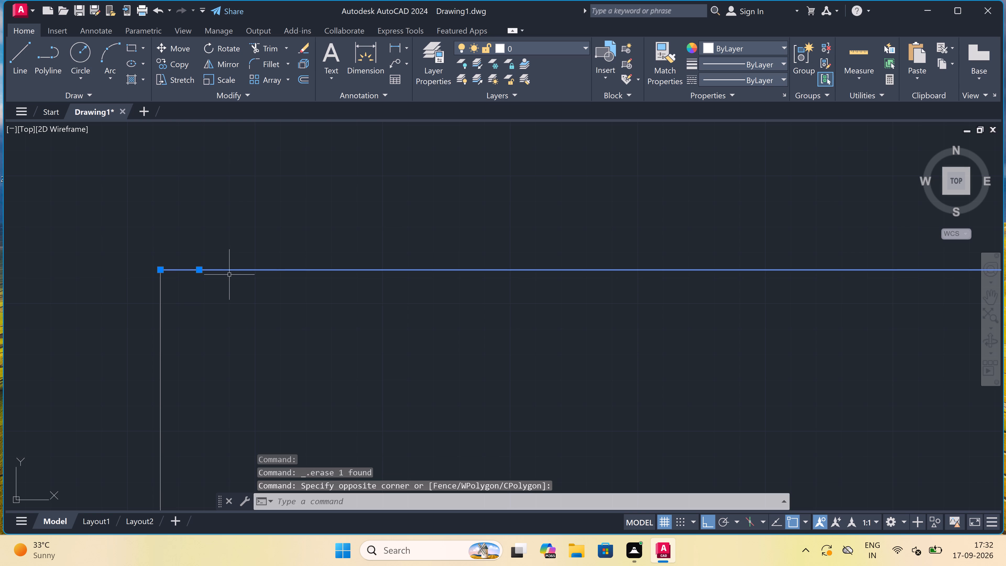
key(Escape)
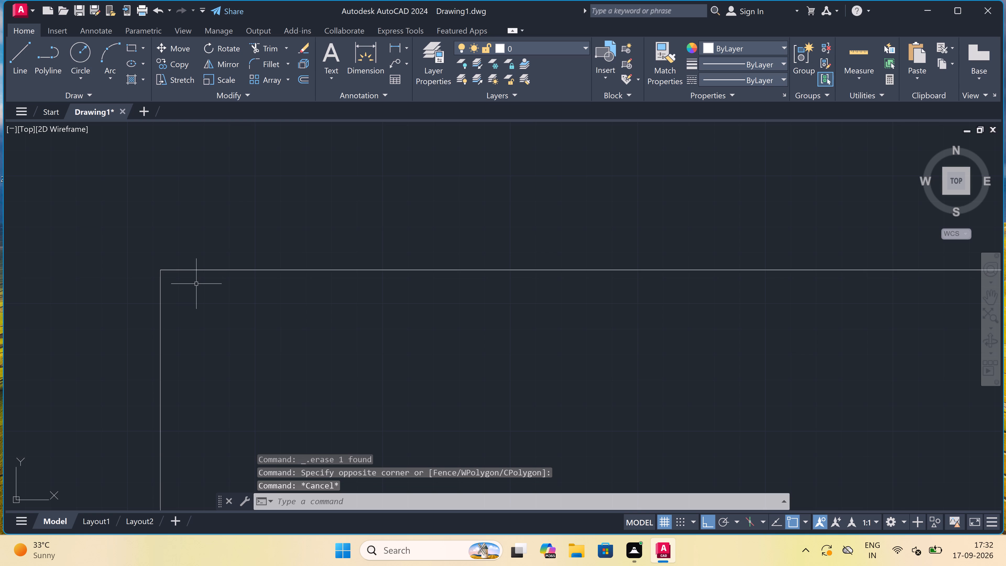
Offset the horizontal top line 9" downward to make the top wall thickness.
scroll(196, 284, up, 1)
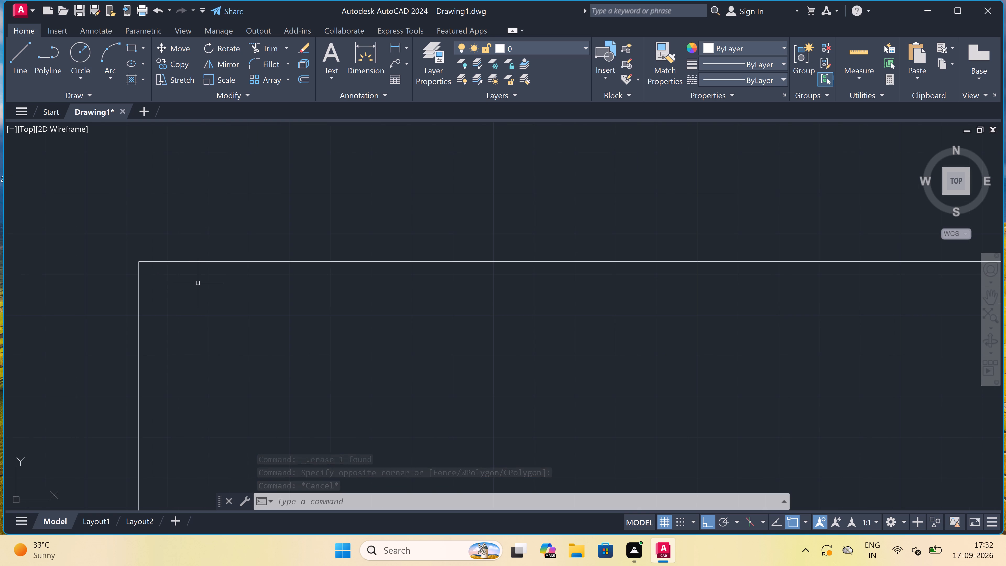
text(o)
key(space)
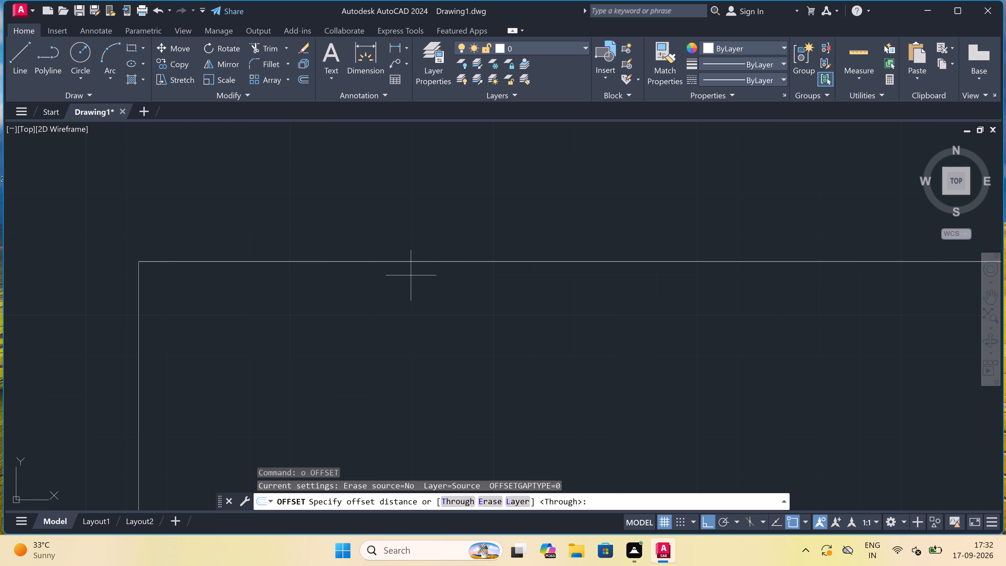
click(411, 261)
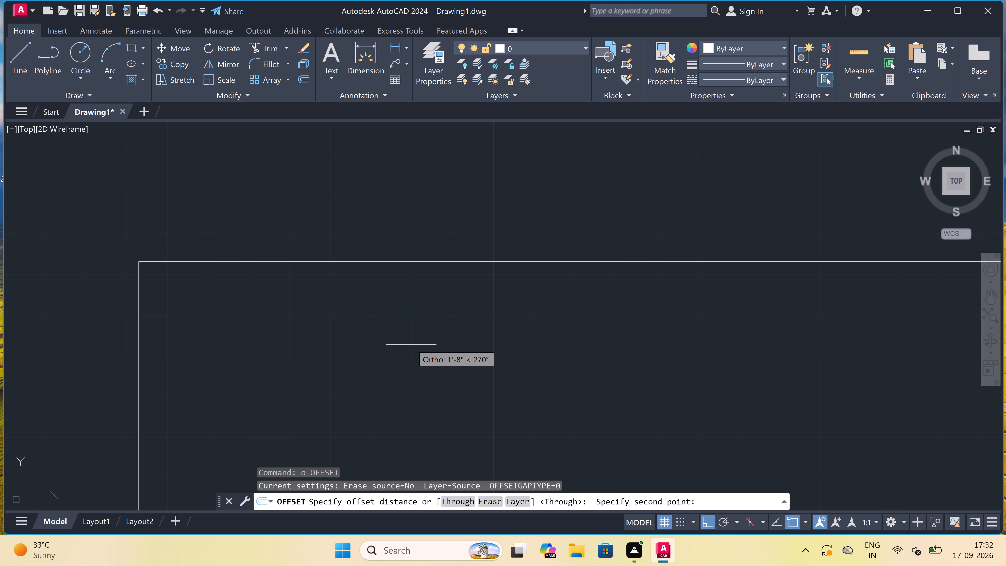
key(9)
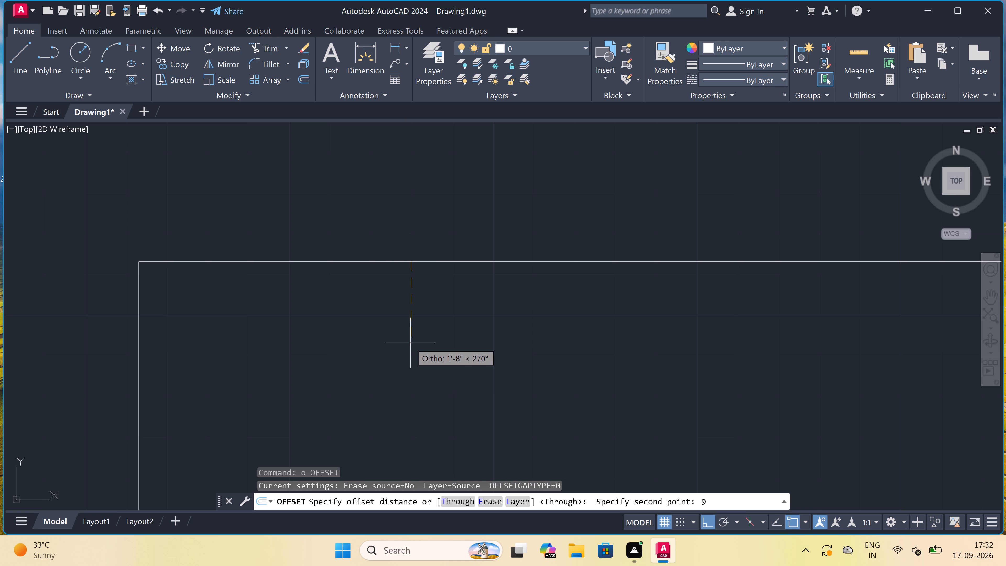
text(")
key(space)
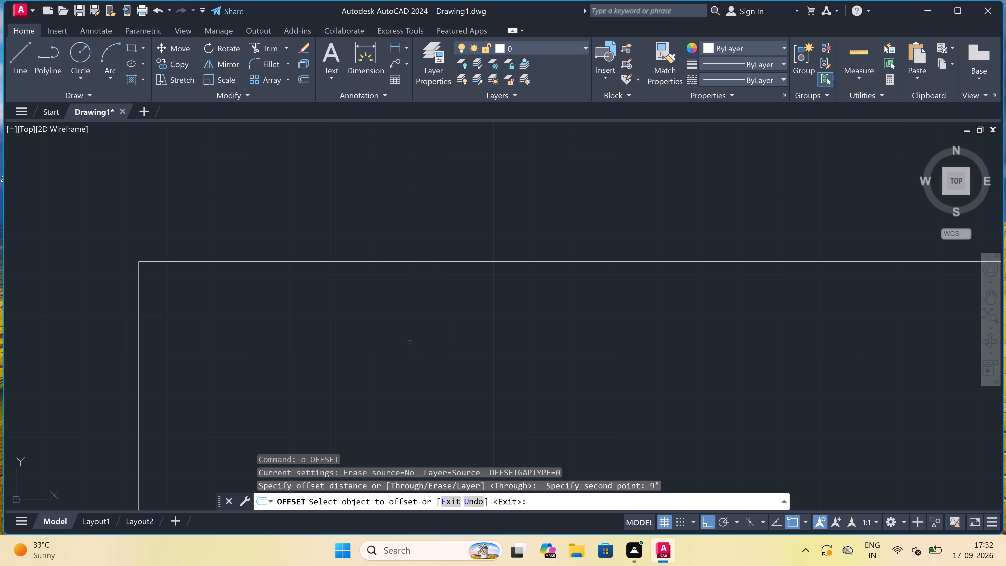
click(386, 261)
double_click(379, 303)
Offset the vertical left line 9" to the right to make the left wall thickness.
scroll(378, 303, down, 3)
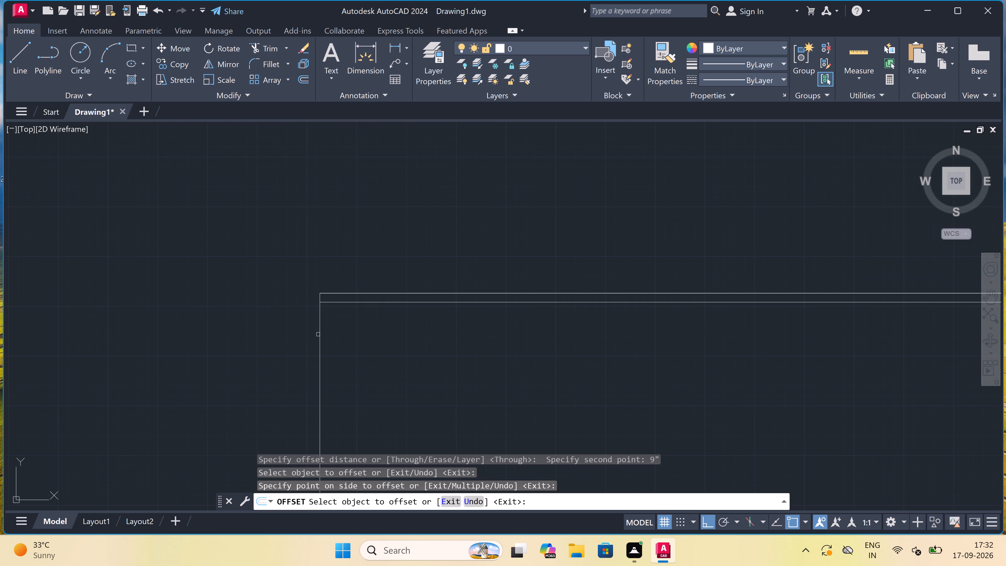
scroll(317, 335, up, 1)
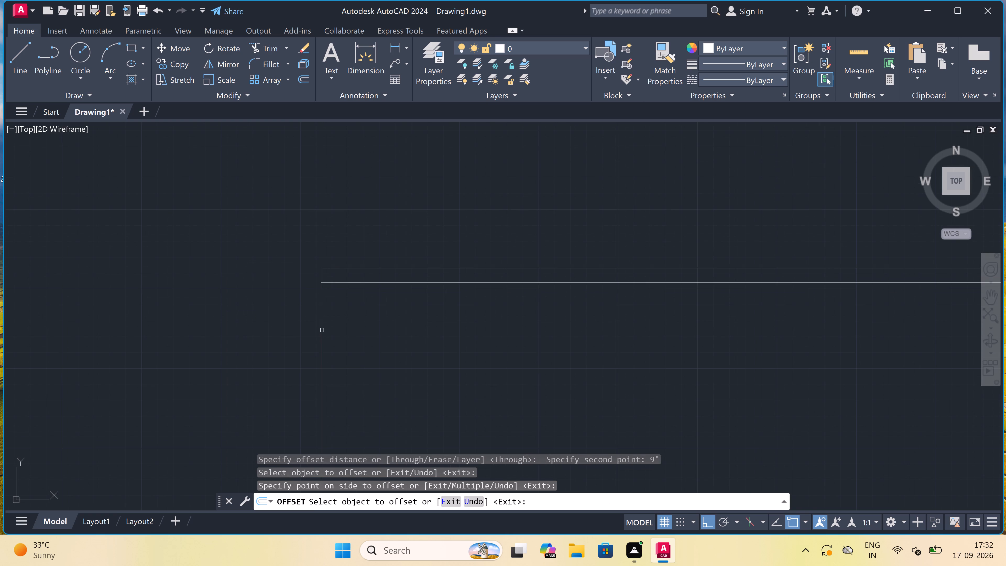
click(322, 330)
click(339, 330)
scroll(340, 312, up, 2)
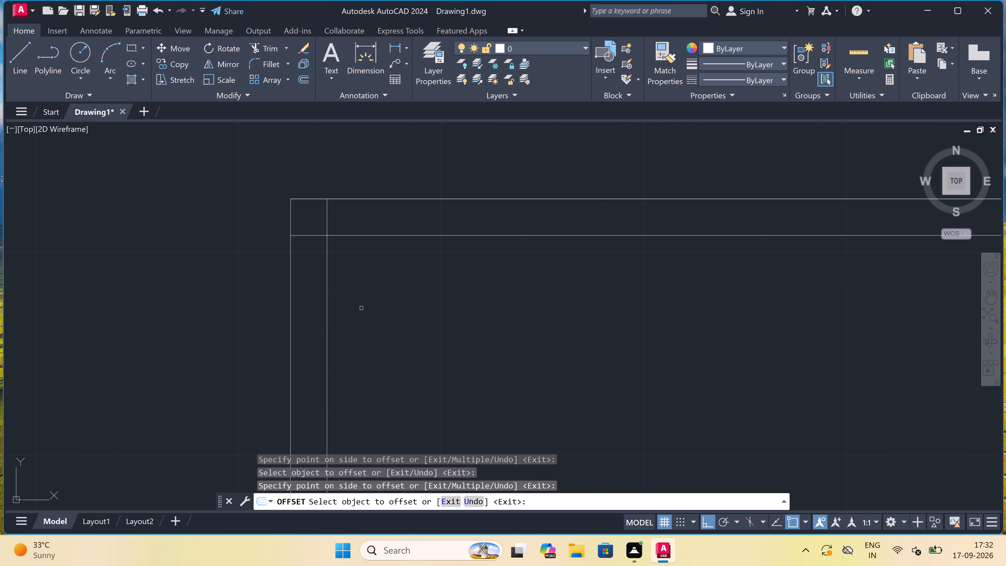
scroll(412, 314, down, 2)
scroll(442, 340, up, 1)
key(Escape)
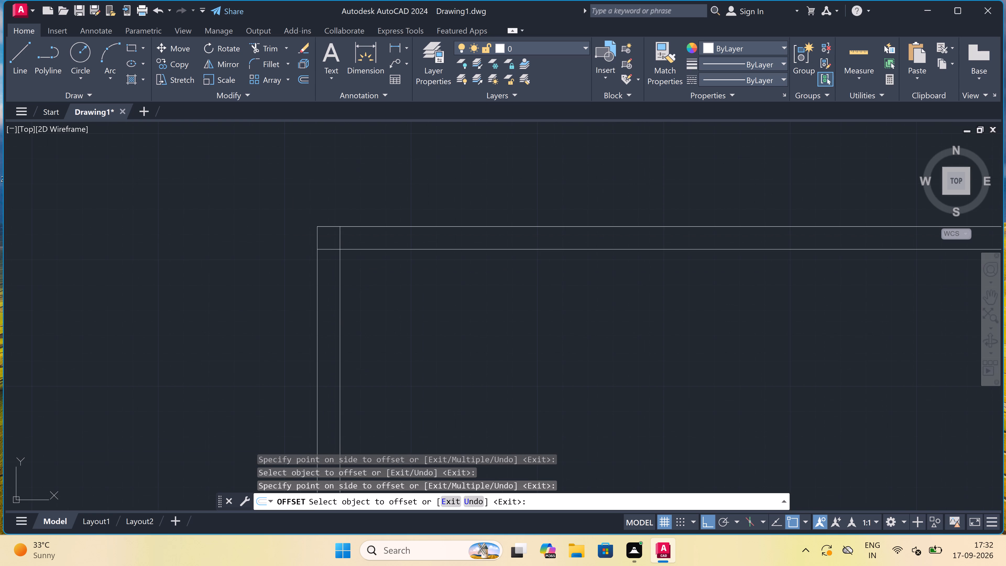
Offset the inner horizontal line of the top wall 11' downward to set the first room's depth.
text(o)
key(space)
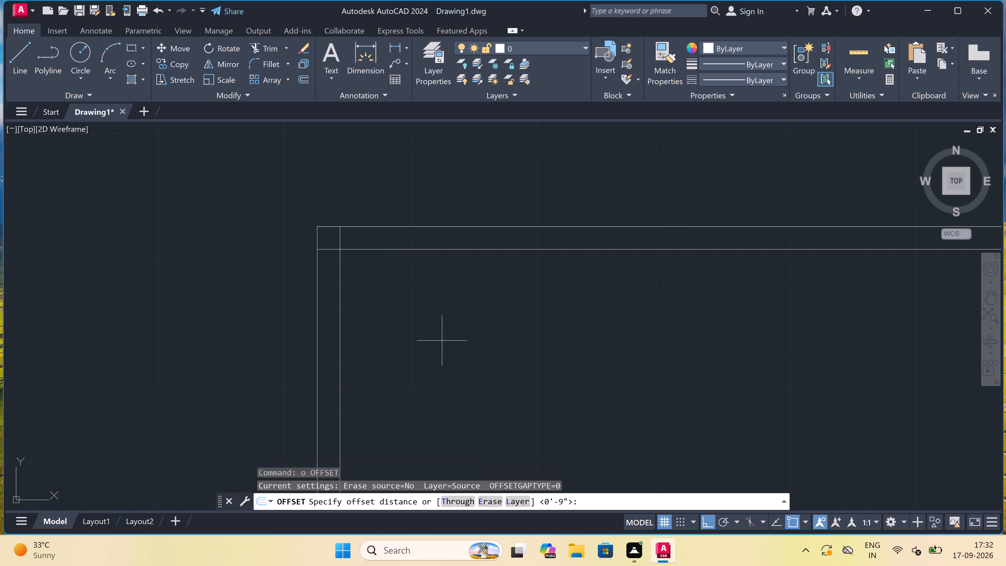
click(435, 249)
drag(435, 249, 436, 251)
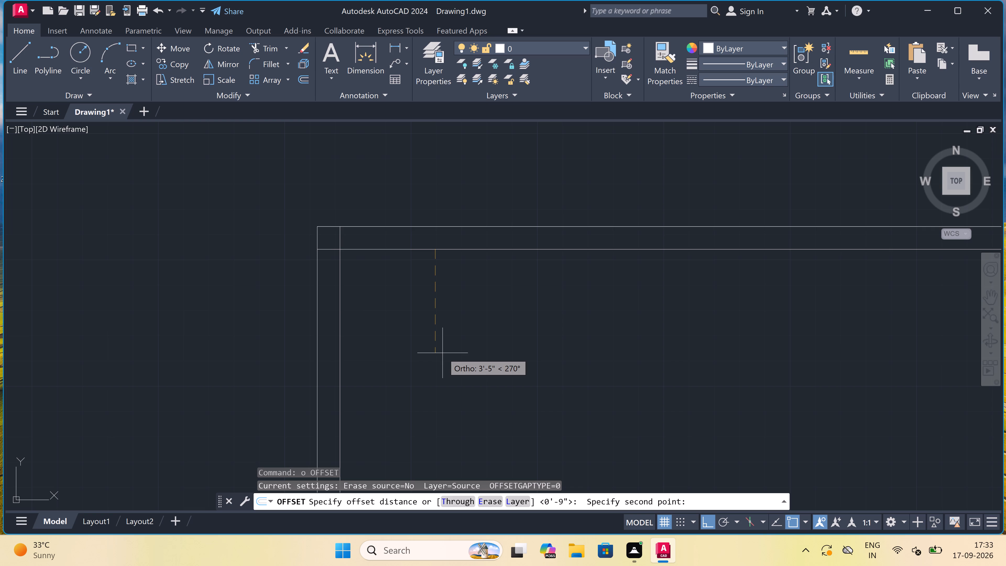
text(11)
text(')
key(space)
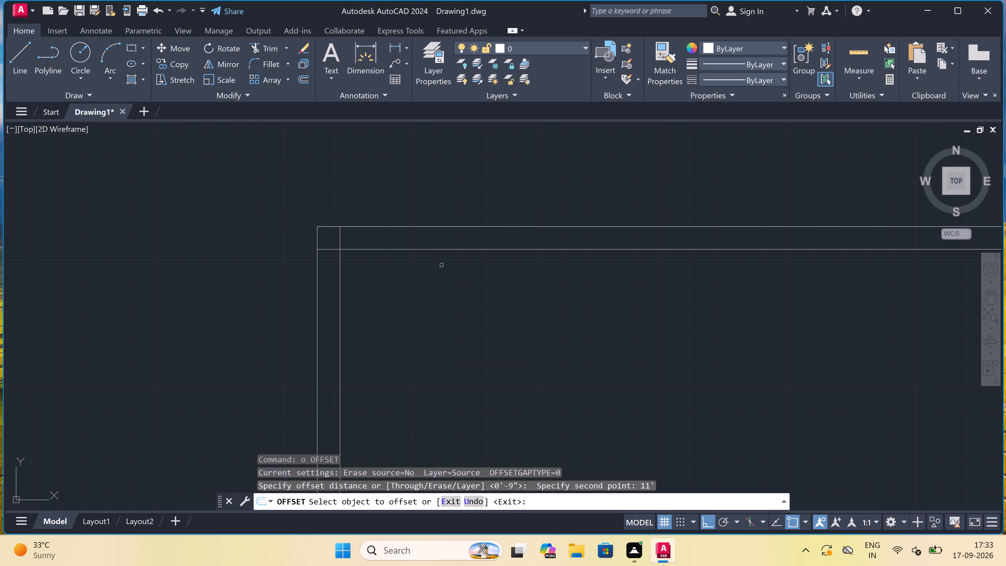
click(446, 249)
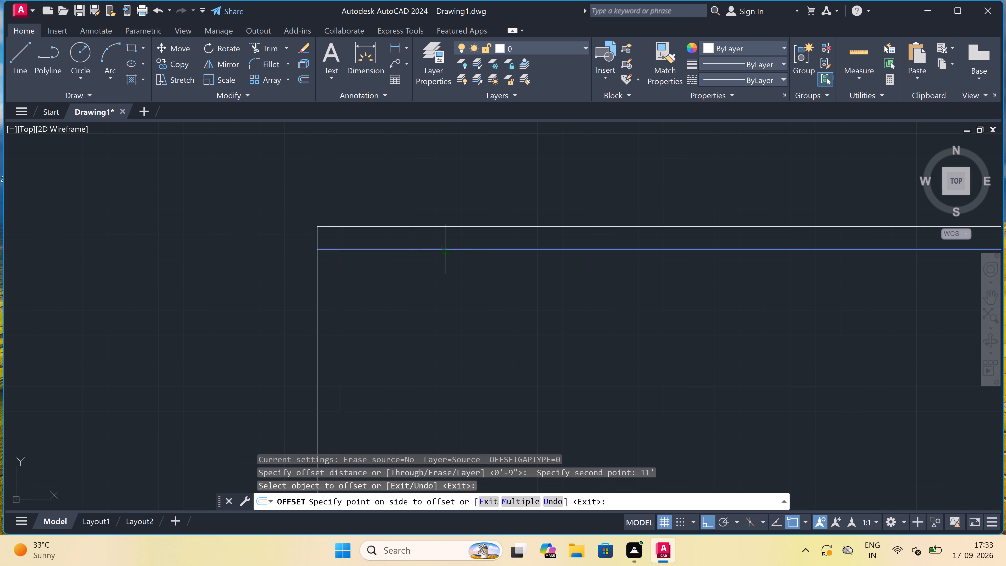
click(444, 275)
scroll(441, 277, down, 3)
scroll(452, 307, up, 2)
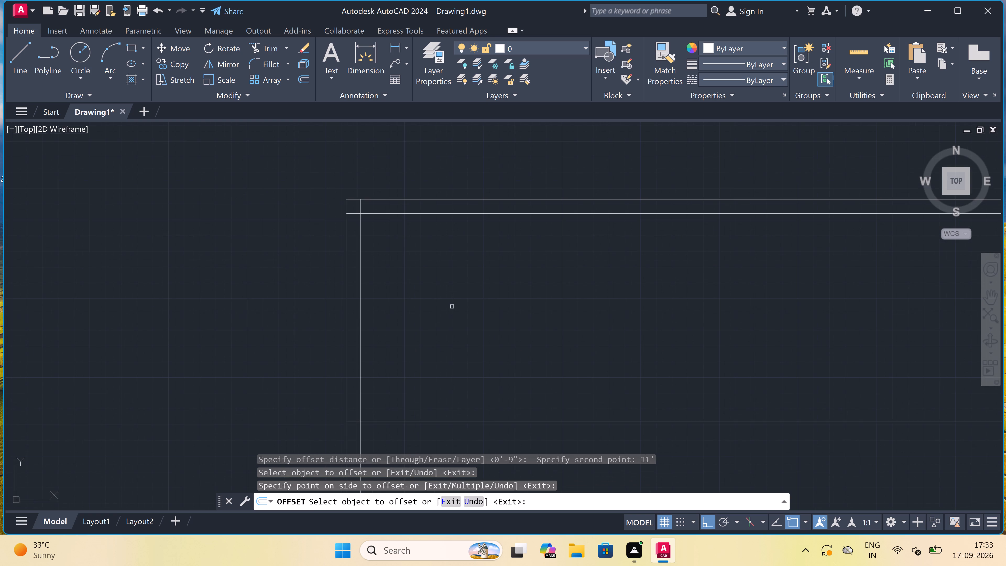
key(Escape)
Offset the horizontal line below the top wall by 4.5", once upward and once downward, for the partition wall thickness.
key(space)
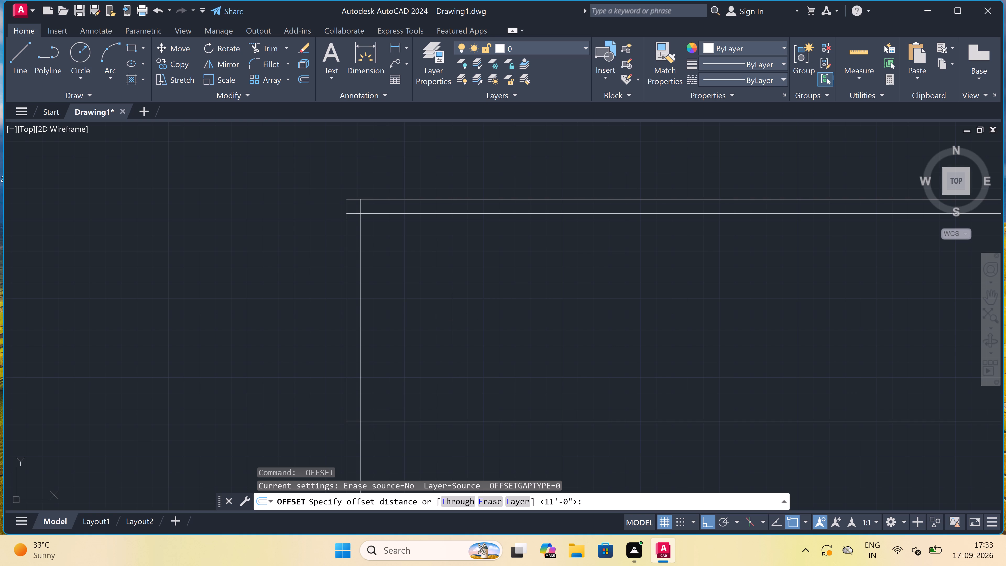
click(453, 421)
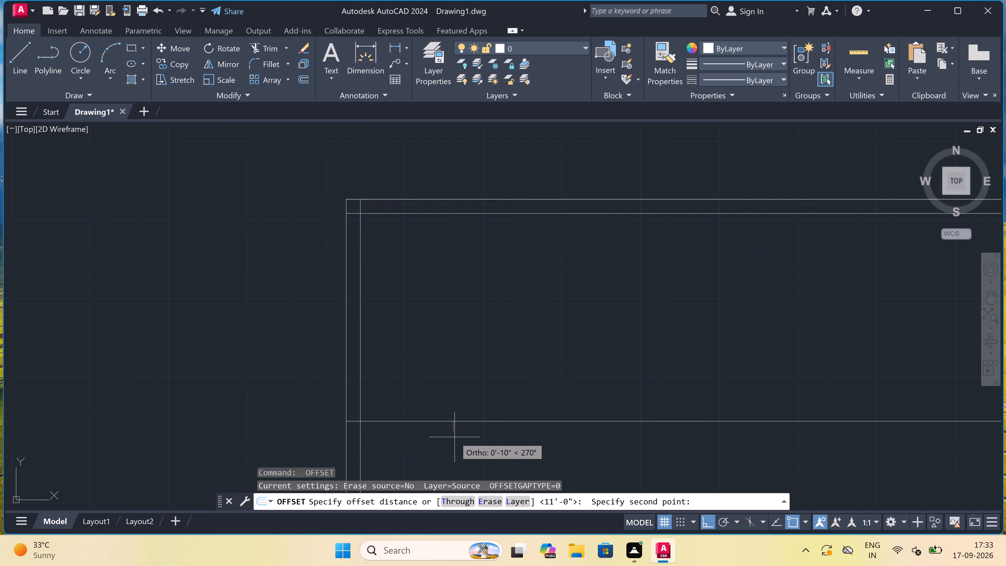
scroll(454, 437, down, 4)
scroll(449, 452, up, 3)
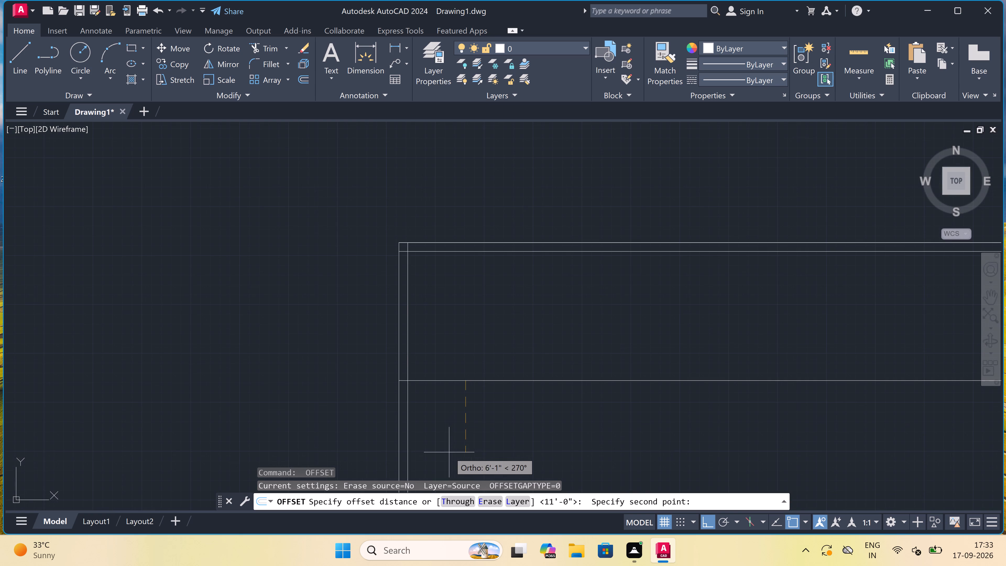
scroll(452, 443, up, 3)
scroll(455, 437, down, 1)
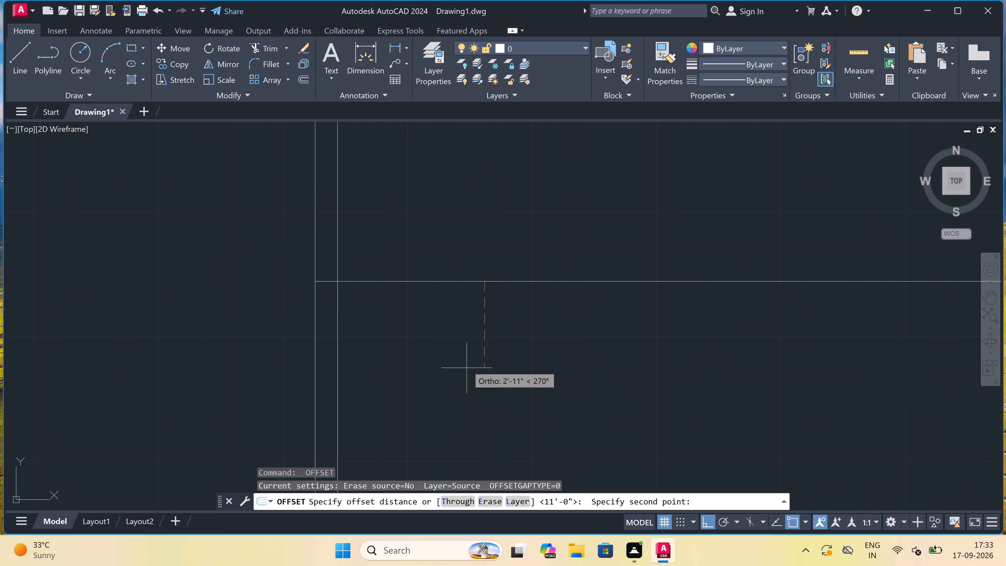
scroll(468, 350, up, 1)
text(4.5)
text(")
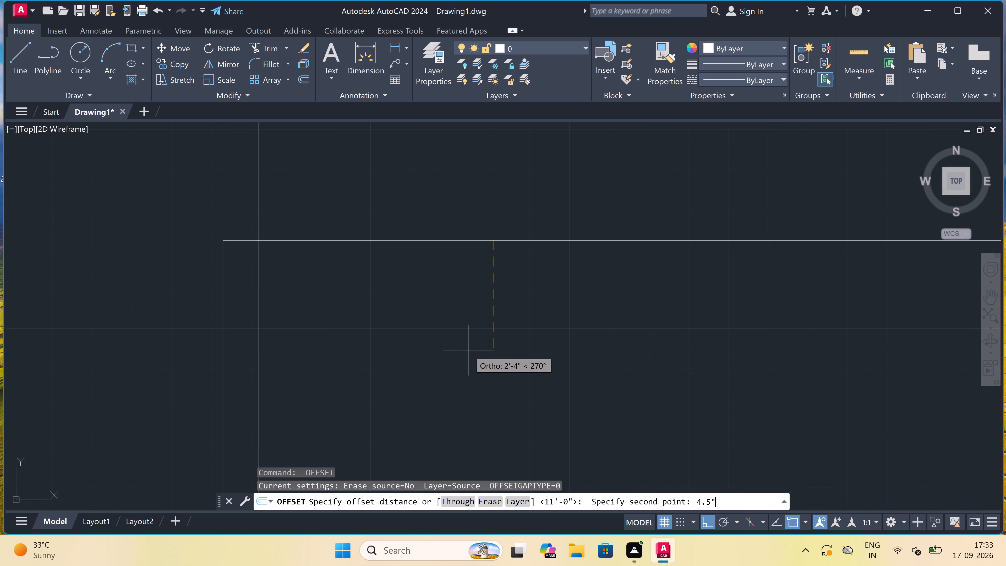
key(space)
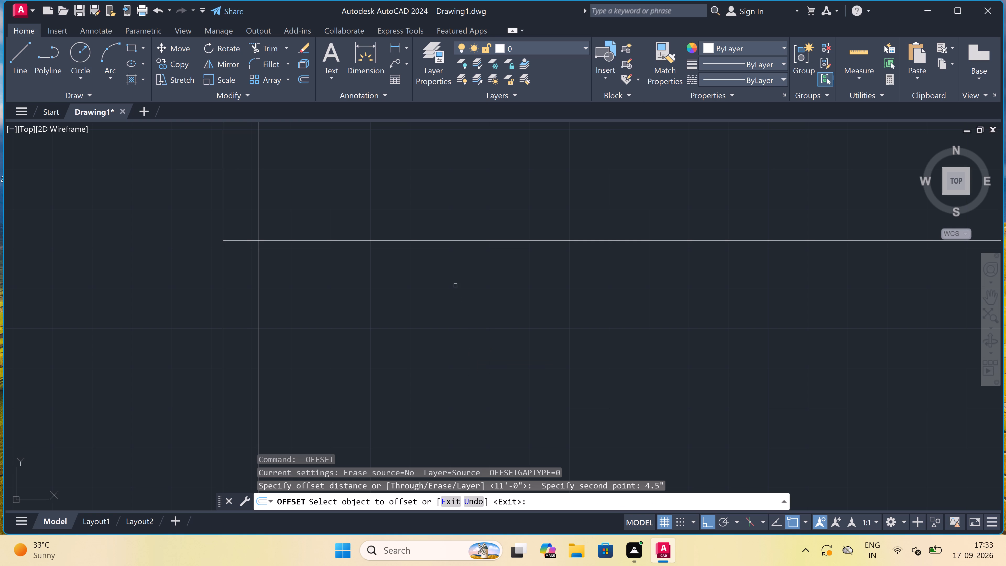
drag(431, 240, 431, 242)
click(431, 245)
click(419, 275)
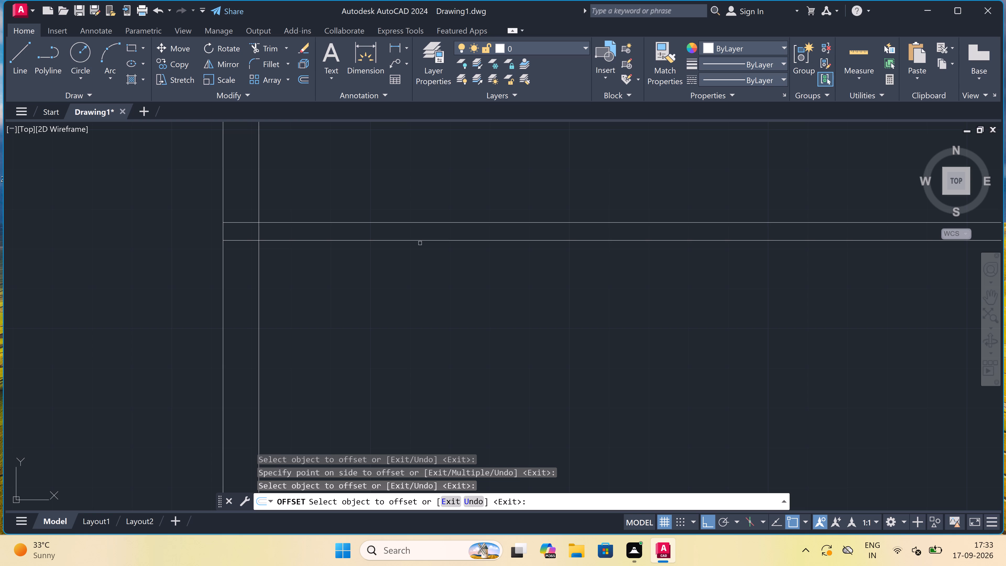
click(419, 240)
click(417, 268)
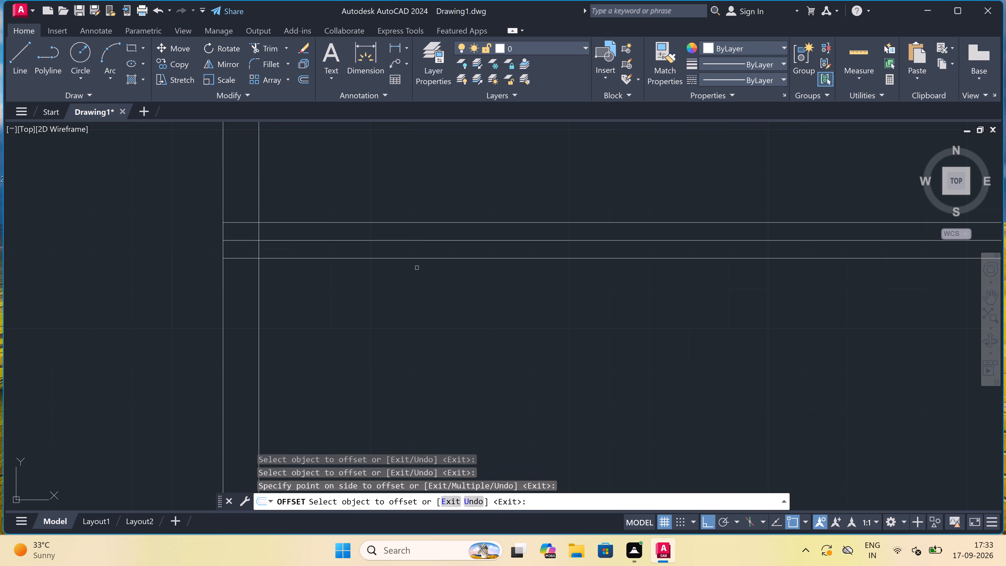
key(Escape)
Delete the extra offset line above the horizontal partition wall.
click(444, 224)
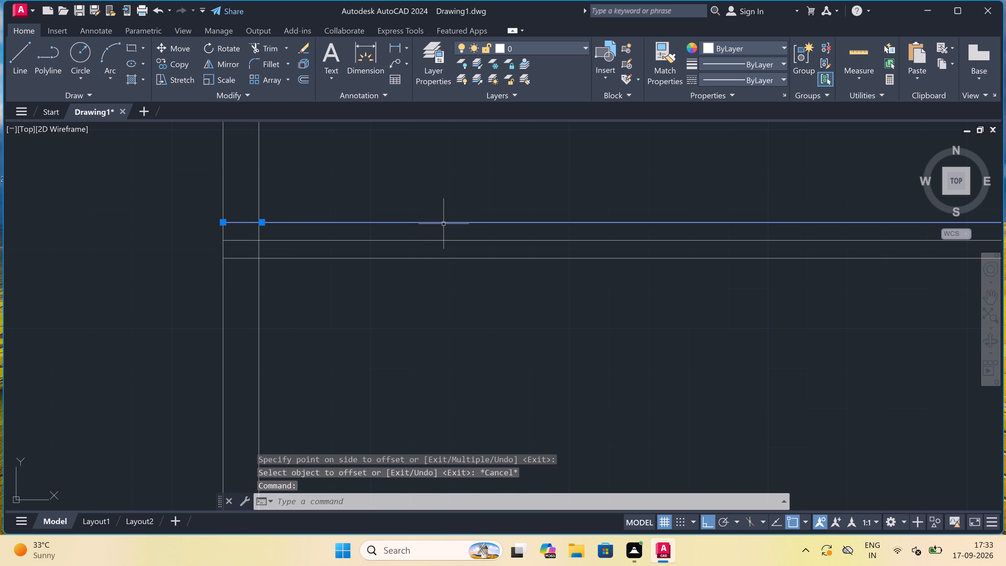
key(Delete)
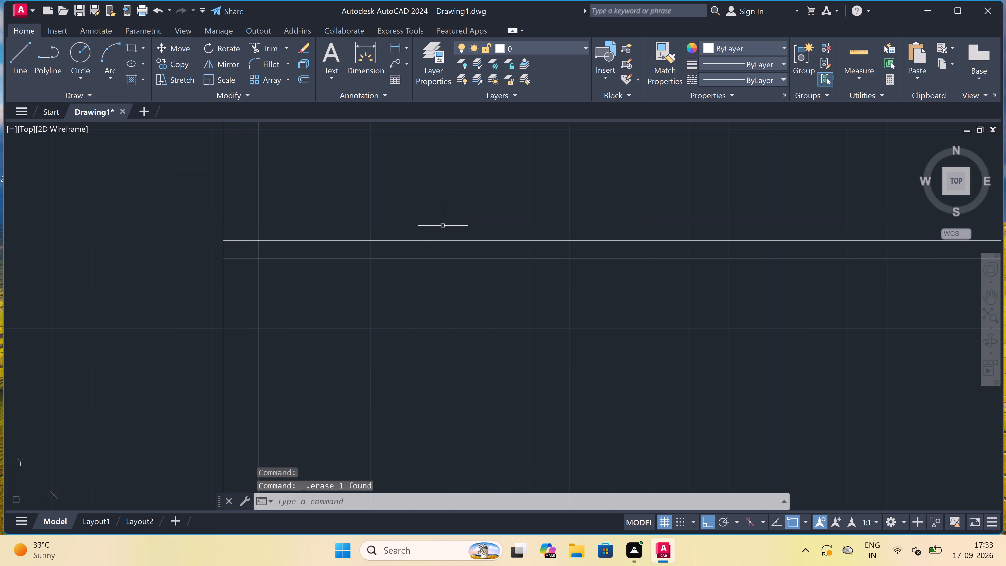
Offset the inner vertical line of the left wall 10' to the right to set the first room's width.
scroll(412, 285, down, 5)
scroll(432, 273, up, 2)
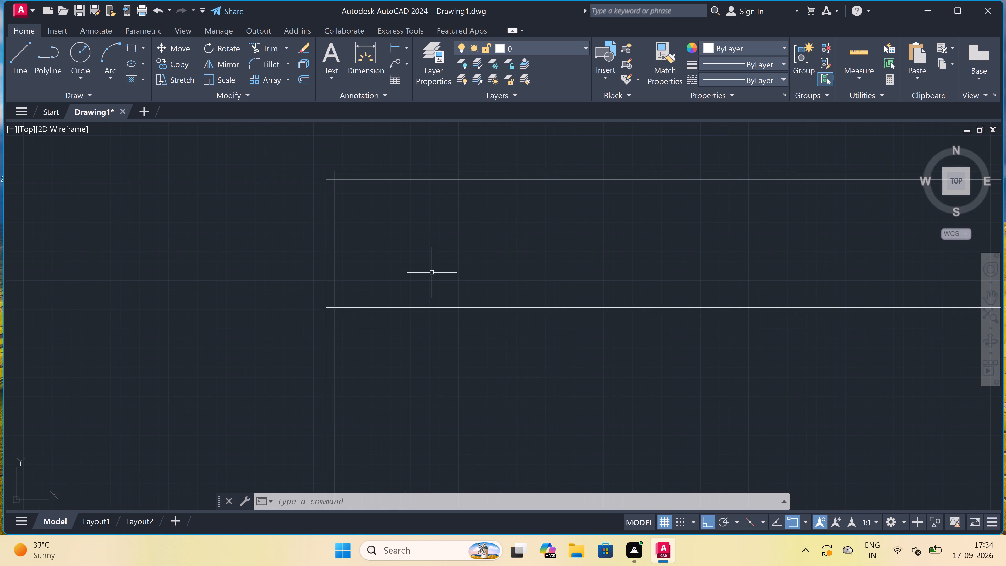
text(o)
key(space)
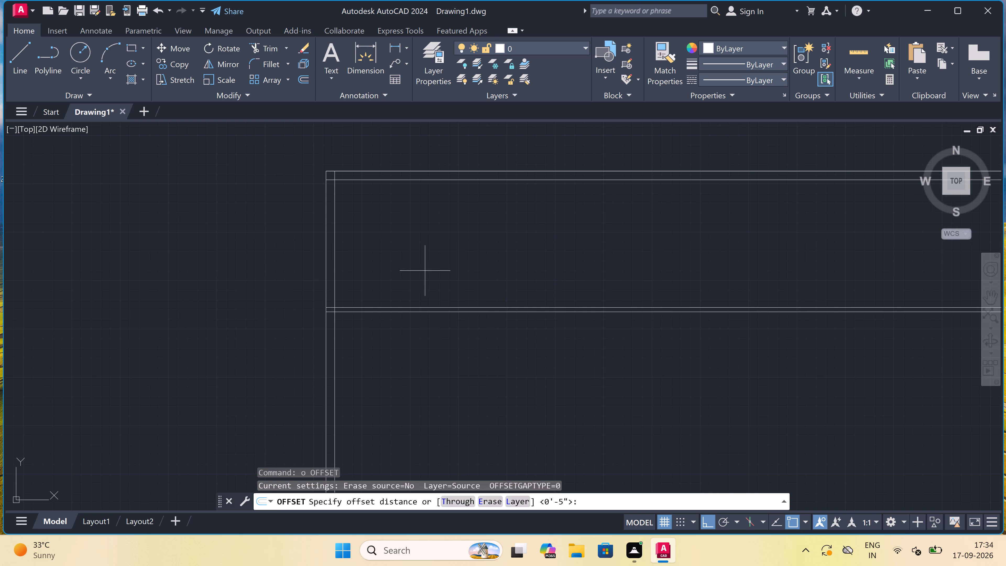
click(334, 225)
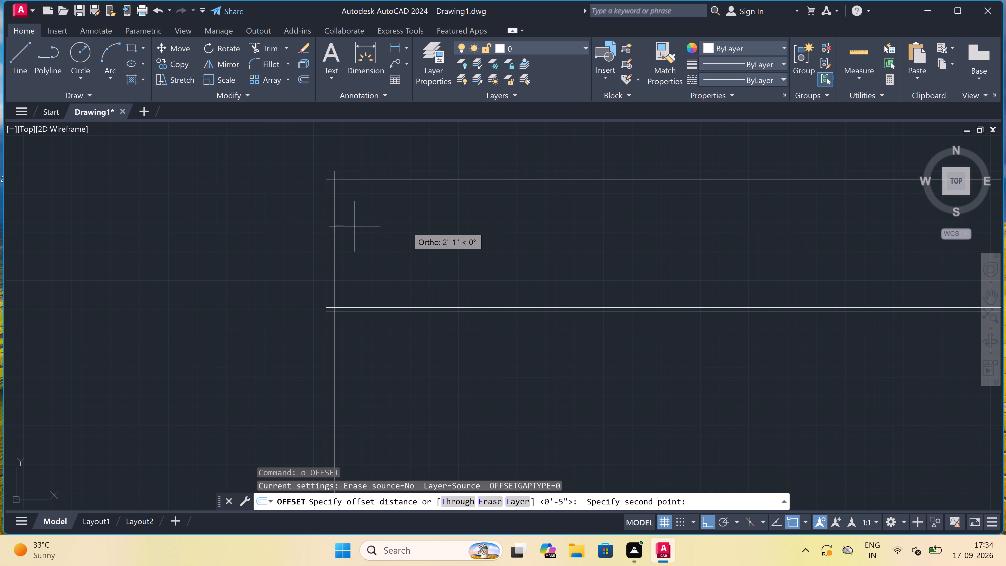
text(10')
key(space)
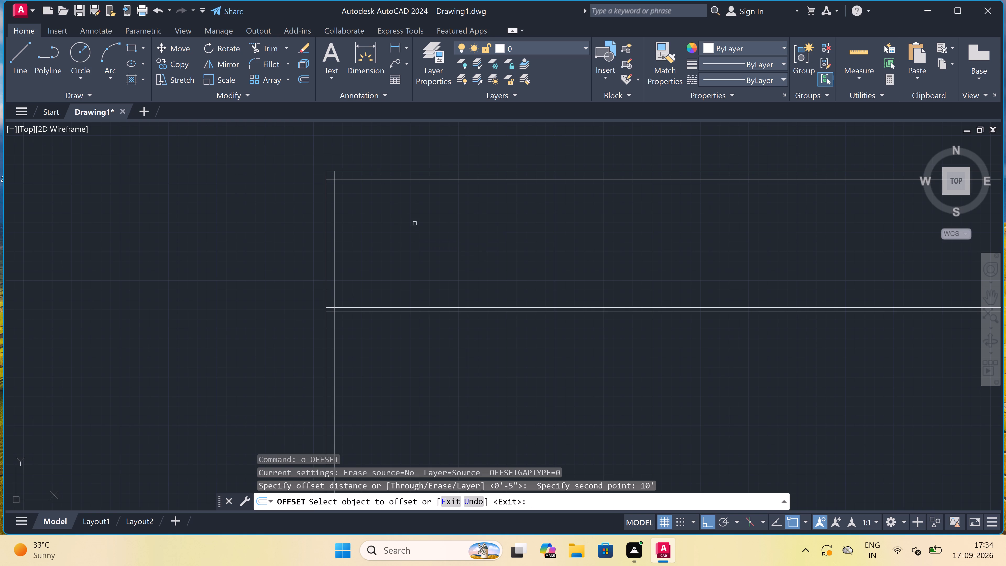
click(336, 228)
click(482, 232)
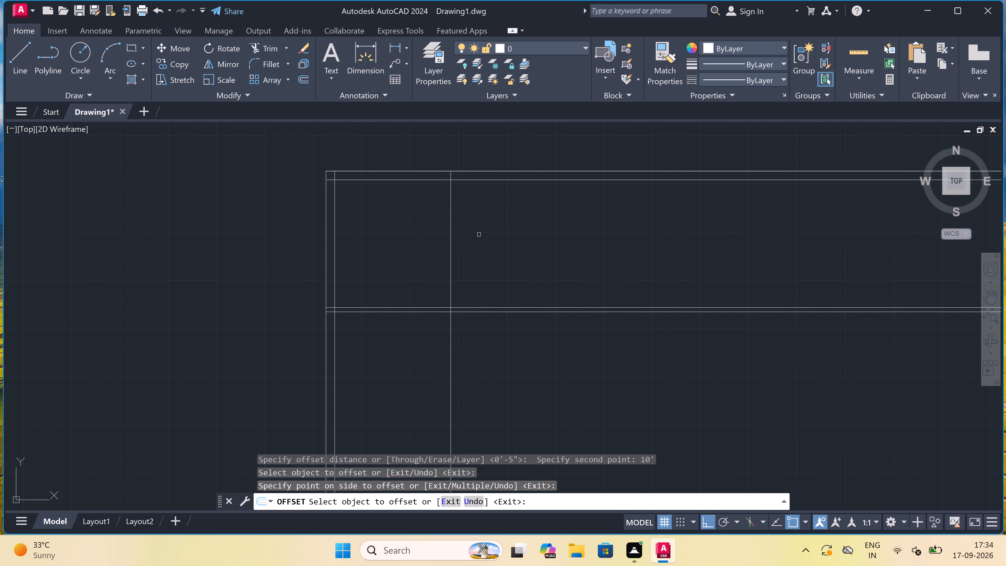
key(Escape)
Offset the new vertical line 4.5" to the right to make the partition wall thickness.
key(space)
click(452, 238)
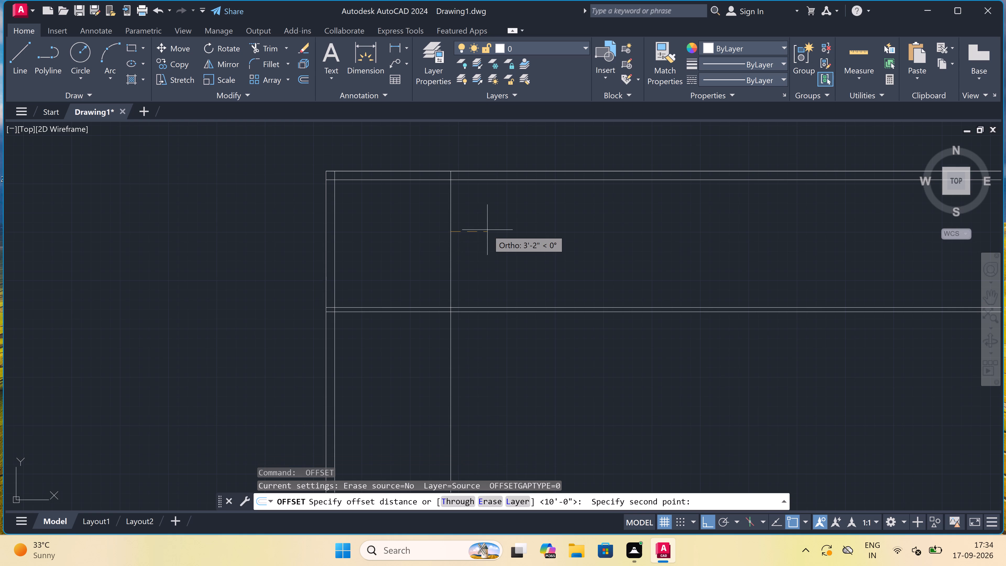
text(4.5")
key(space)
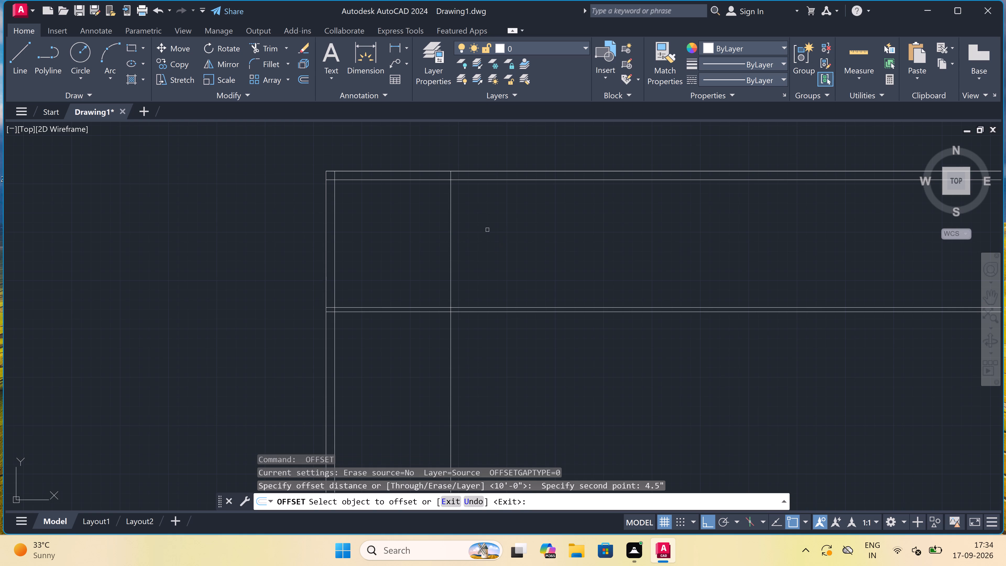
click(451, 215)
click(487, 224)
key(Escape)
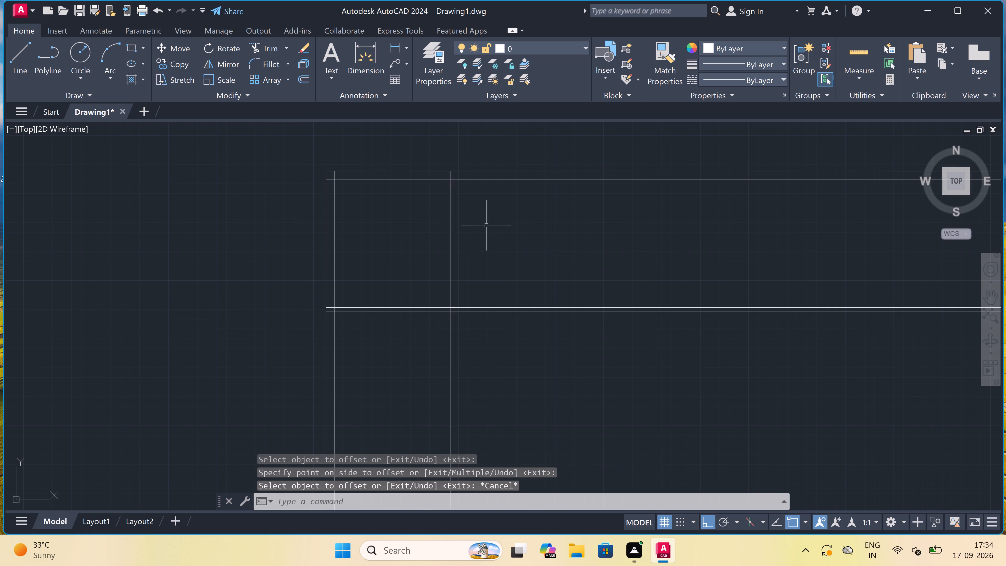
Offset the vertical partition's right-hand line 5'6" to the right to set the next room's width.
scroll(486, 225, down, 2)
scroll(487, 225, up, 4)
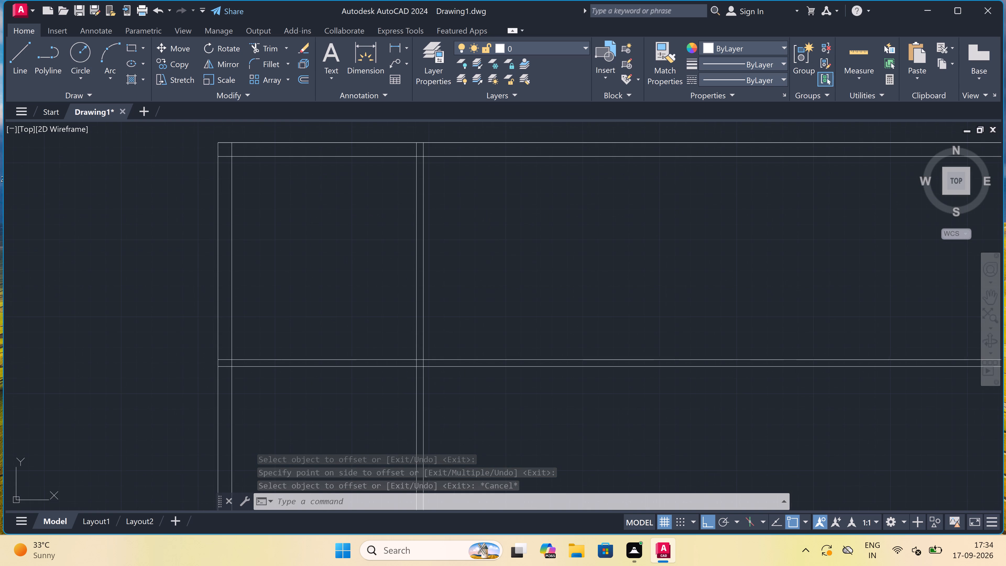
key(space)
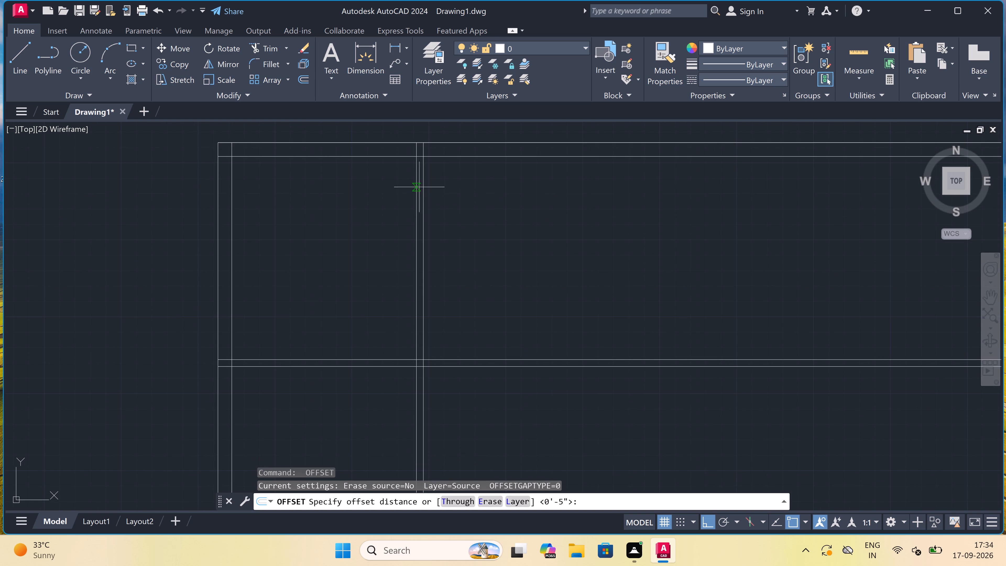
click(425, 188)
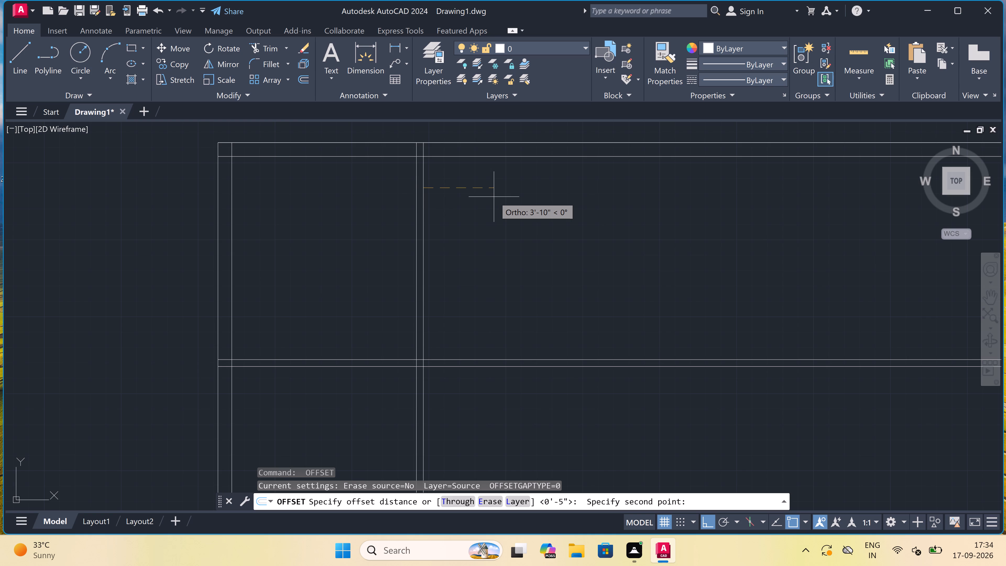
text(5')
key(6)
key(shift+quotedbl)
key(space)
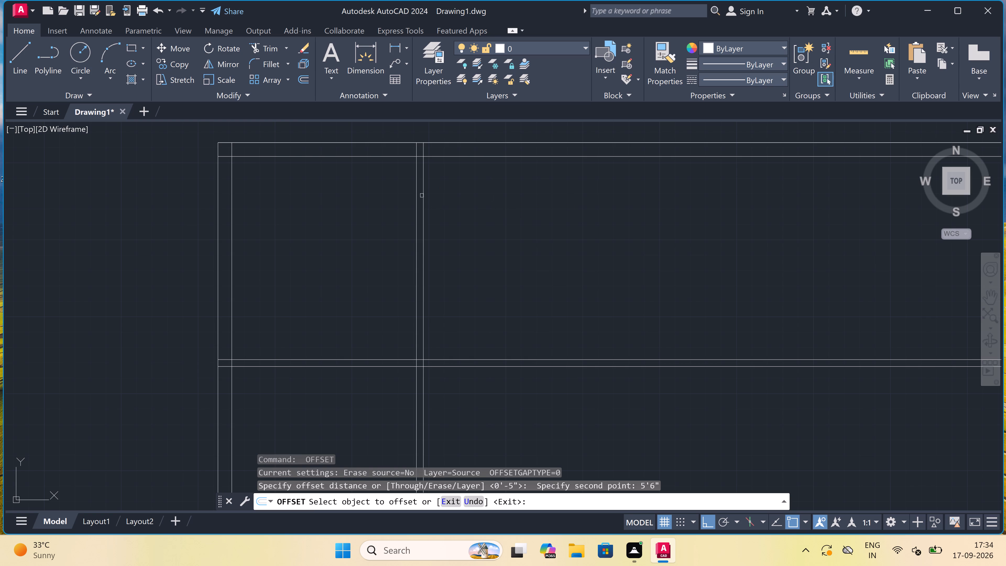
click(423, 194)
click(471, 197)
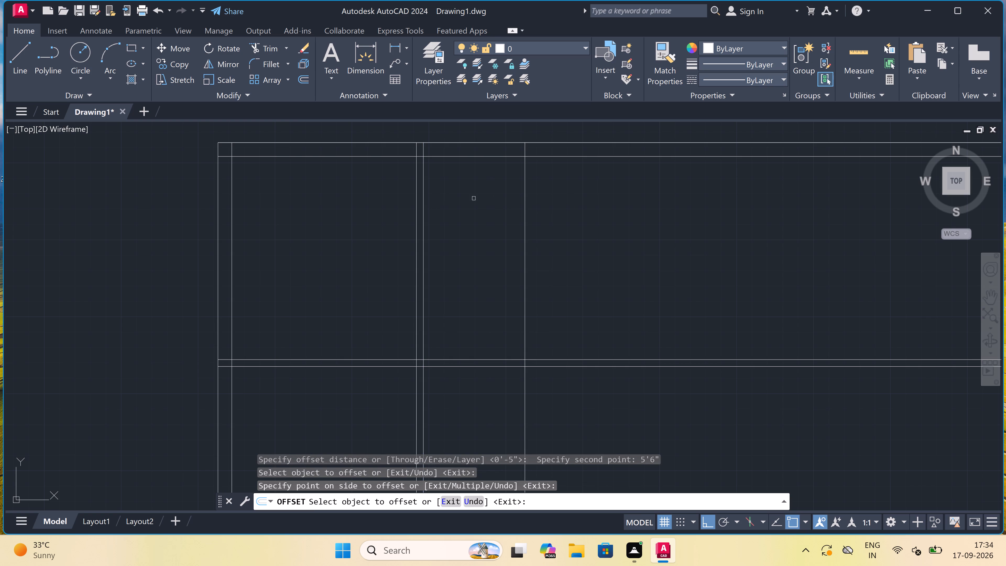
key(Escape)
Offset the second room's right-hand vertical line 4.5" to the right to make the partition wall thickness.
key(space)
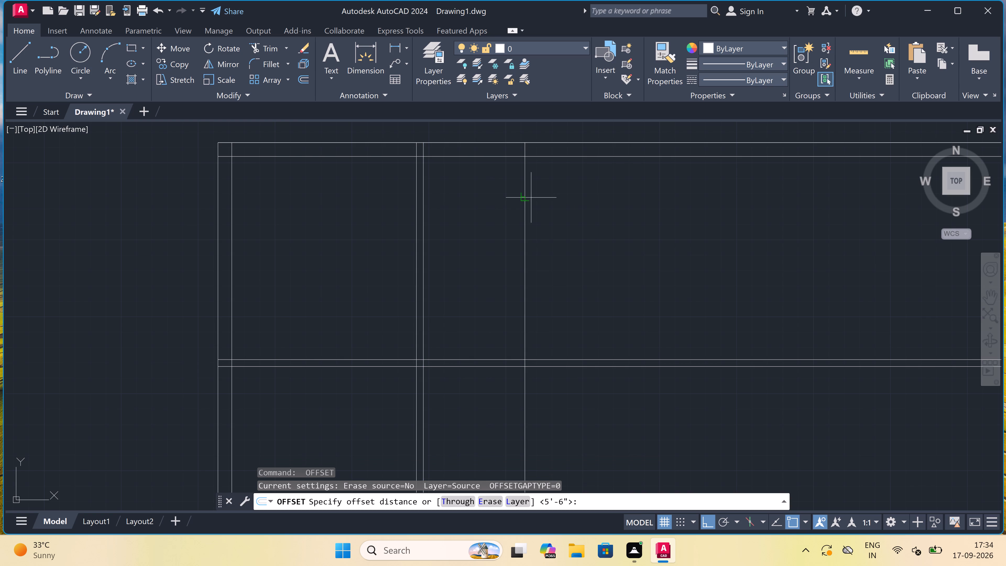
click(526, 197)
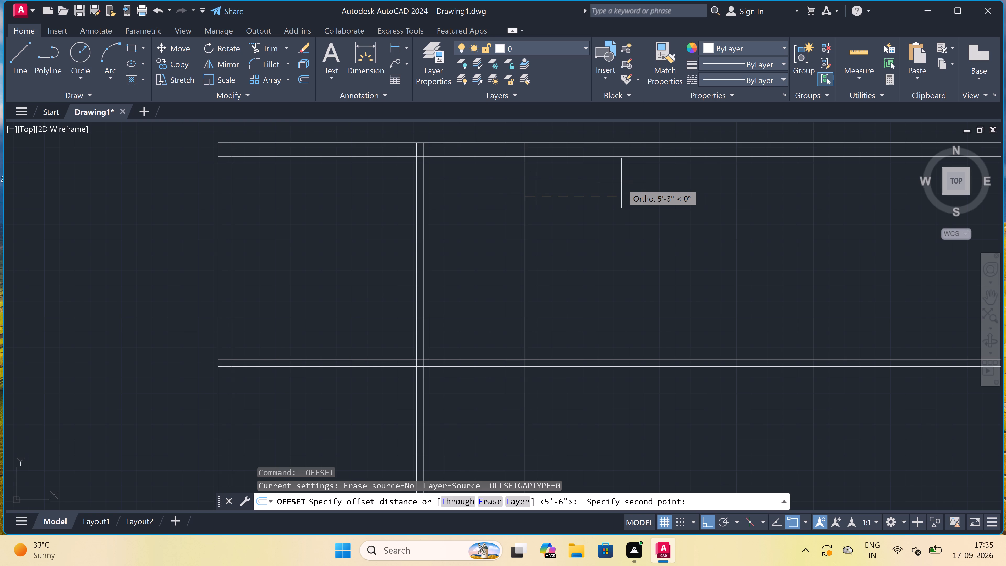
text(4.5")
key(space)
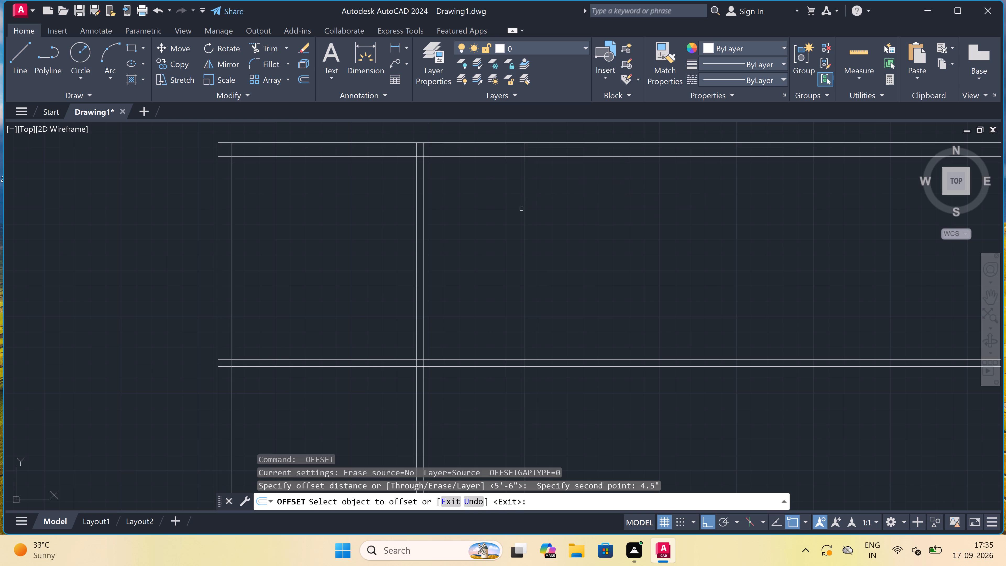
click(524, 208)
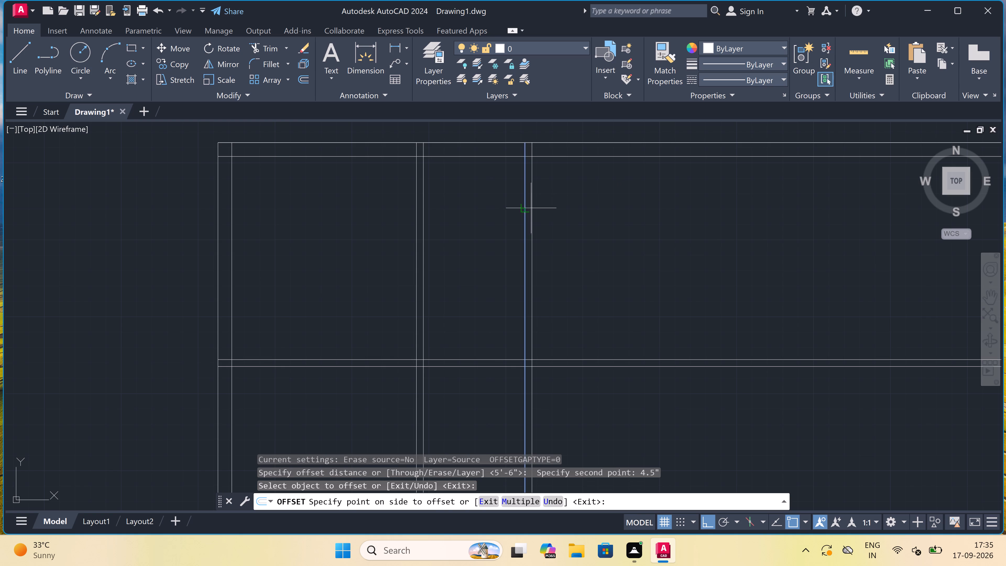
click(541, 205)
key(Escape)
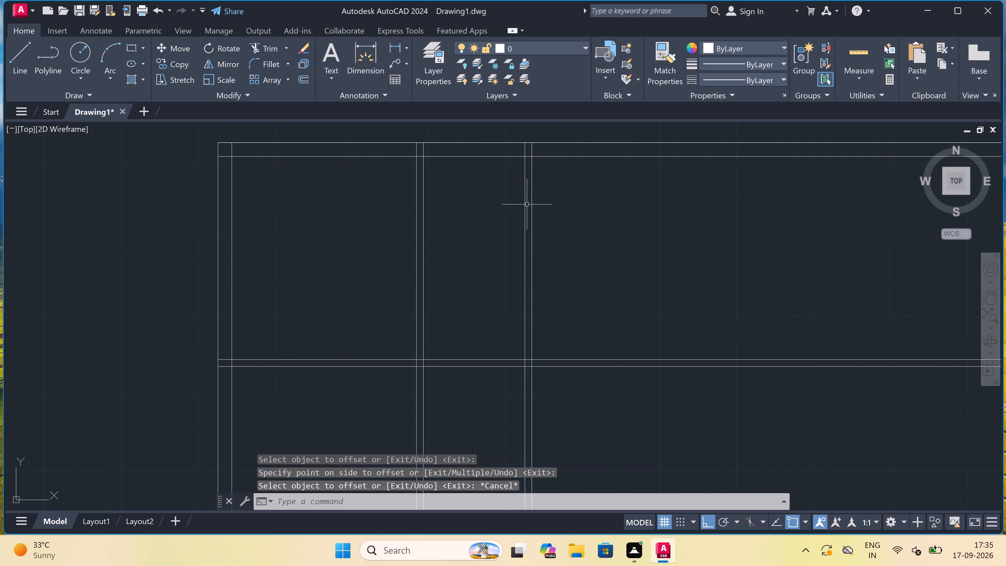
Offset the inner horizontal line of the top wall 6' downward to set the small middle room's depth.
key(space)
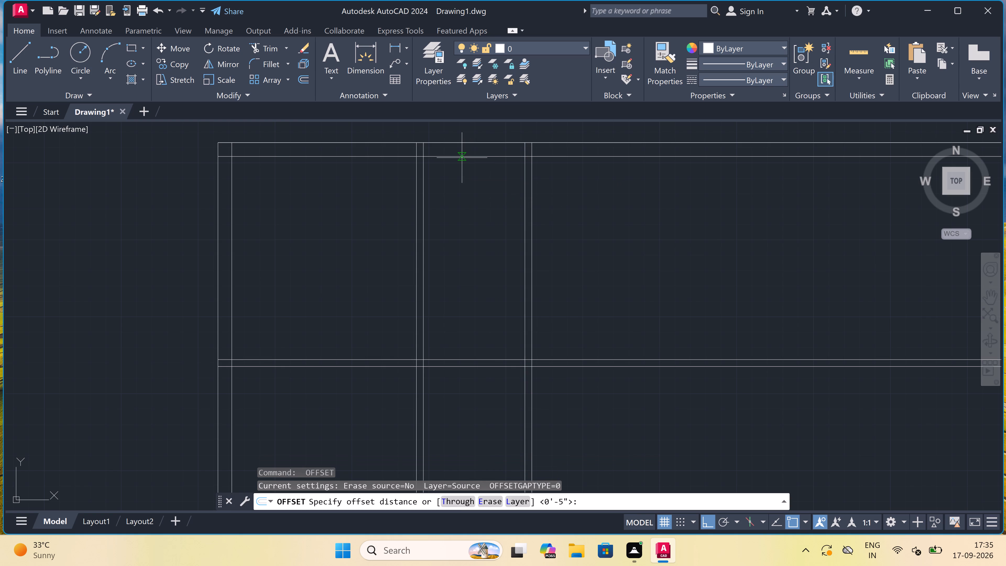
drag(462, 158, 462, 171)
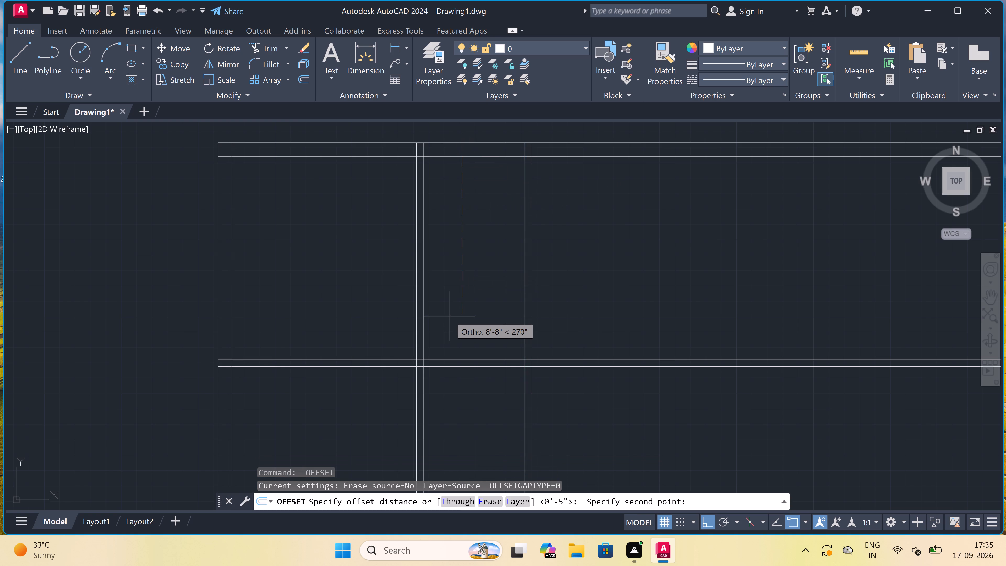
text(6')
key(space)
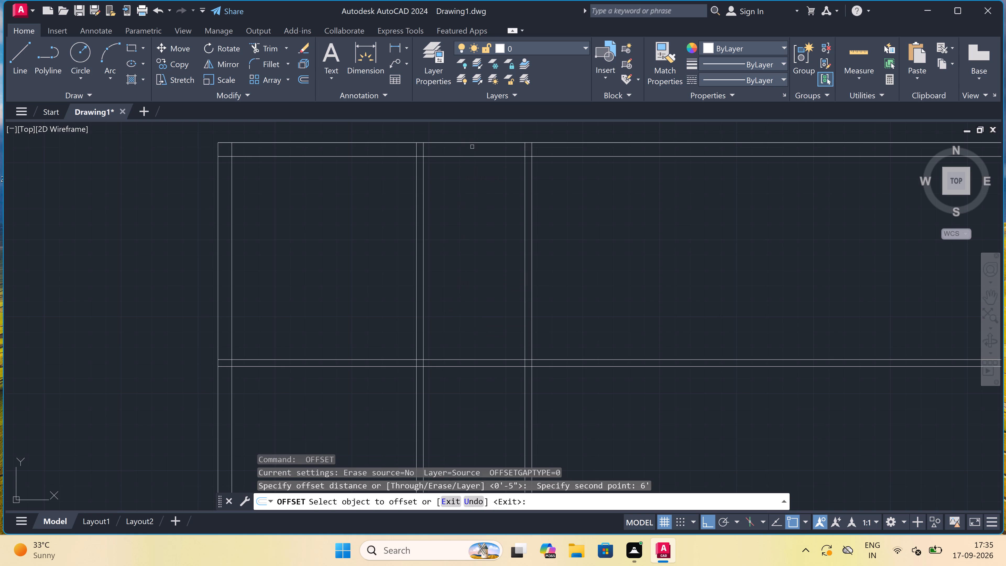
drag(461, 157, 461, 162)
drag(456, 214, 458, 217)
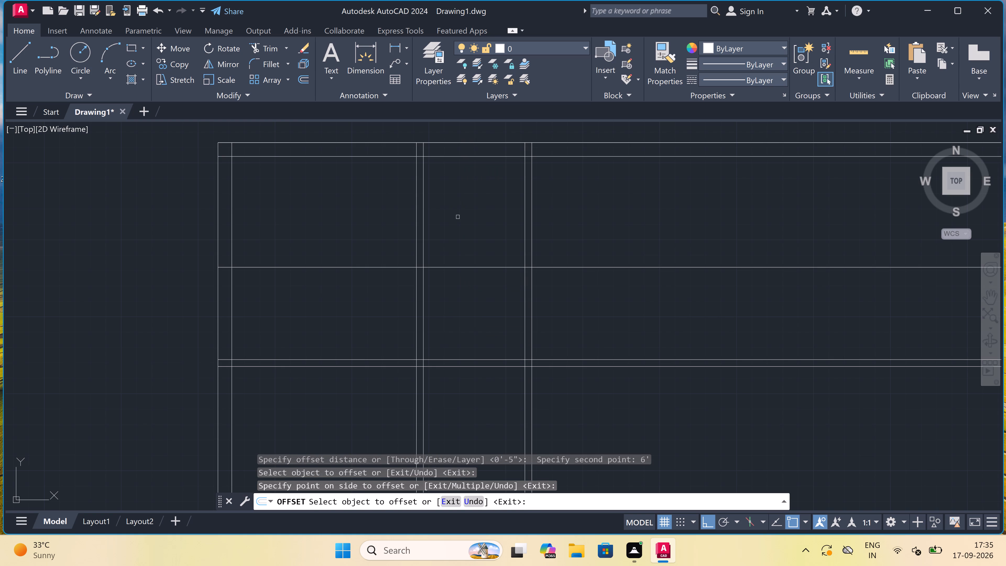
scroll(458, 217, down, 1)
scroll(452, 245, up, 1)
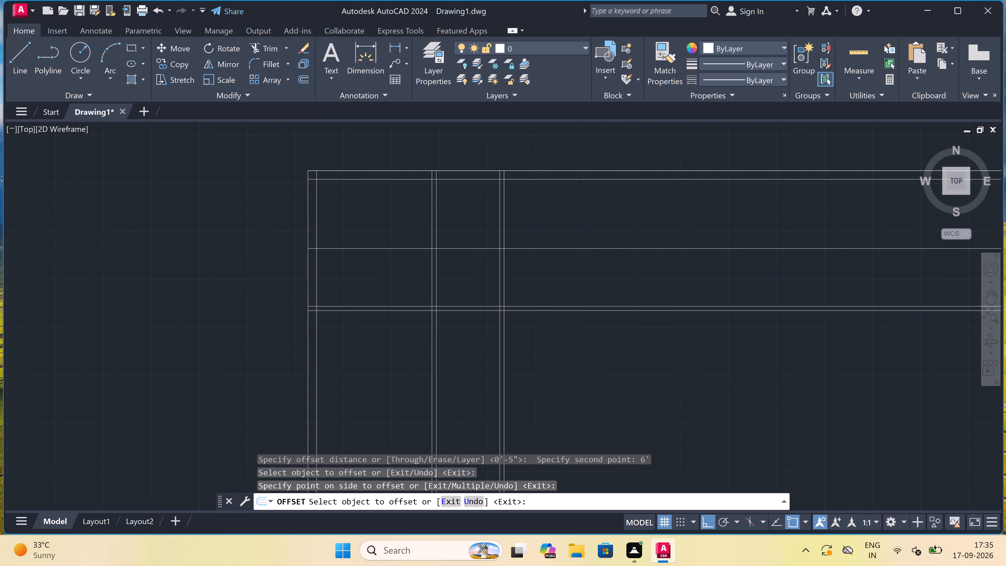
scroll(452, 245, up, 1)
key(Escape)
Offset the new horizontal line 4.5" downward to make the partition wall thickness.
key(space)
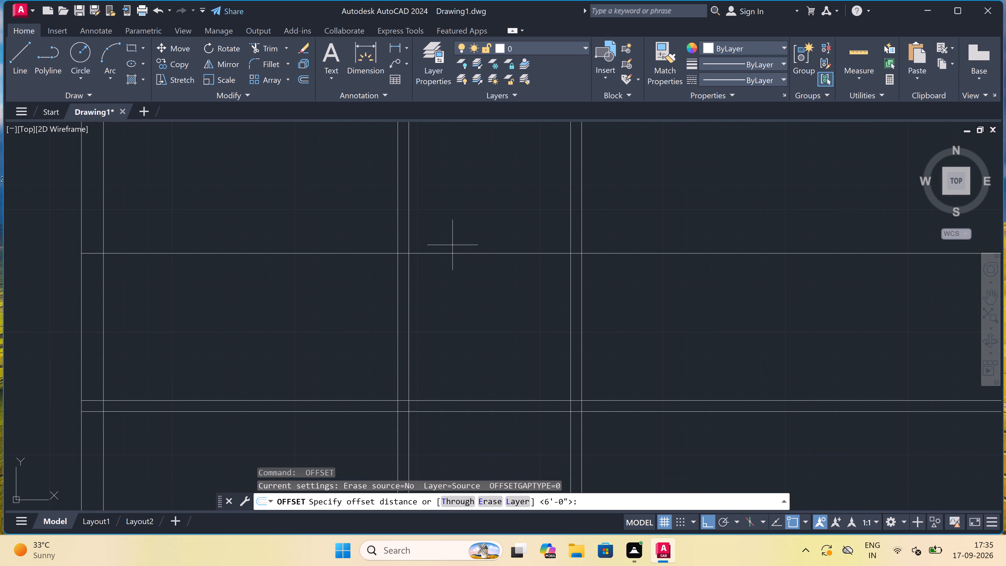
drag(453, 252, 455, 268)
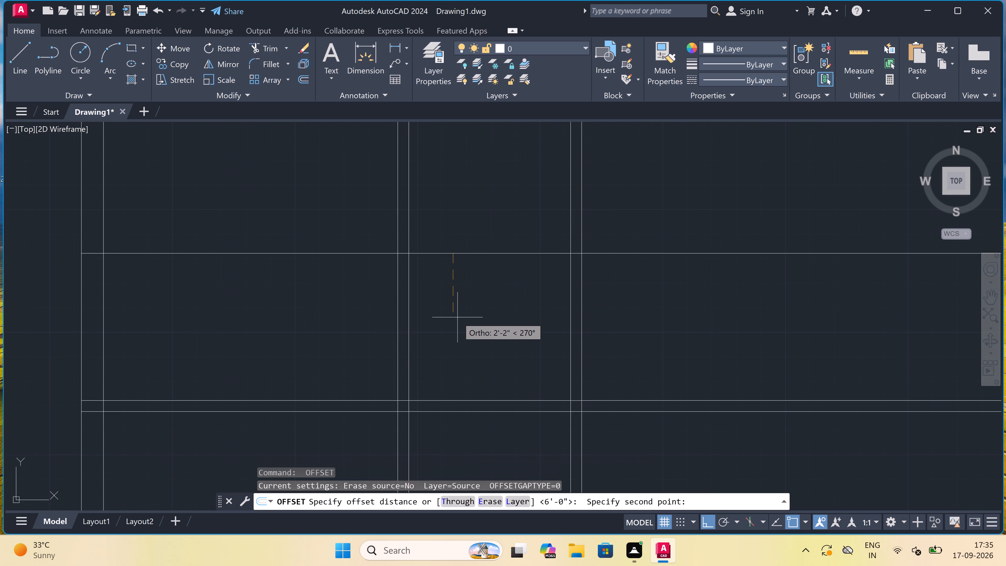
text(4.5")
key(space)
click(449, 253)
click(447, 281)
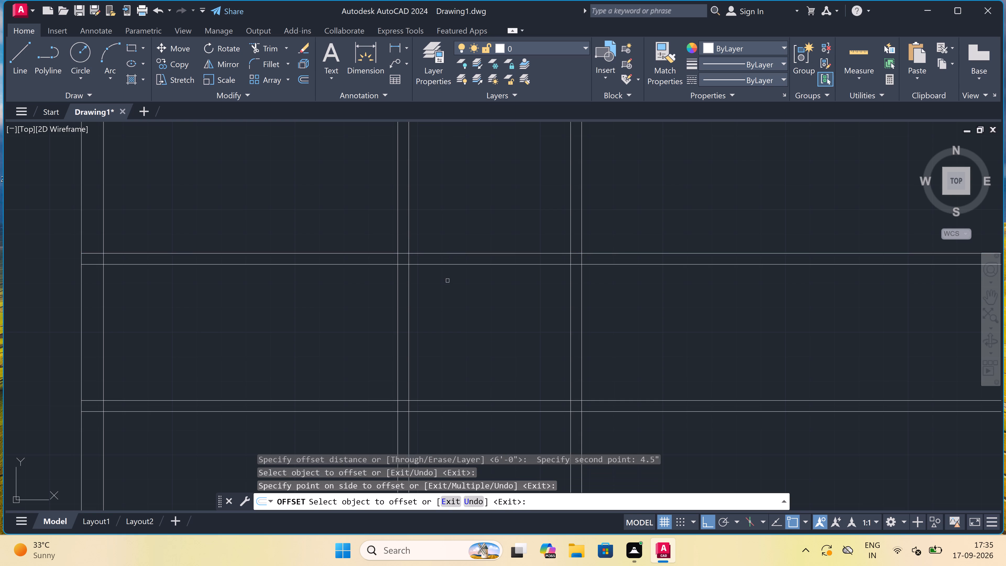
key(Escape)
Trim both lines of the new horizontal partition where they cross the first room, between the left wall and the first vertical partition.
text(tr)
key(space)
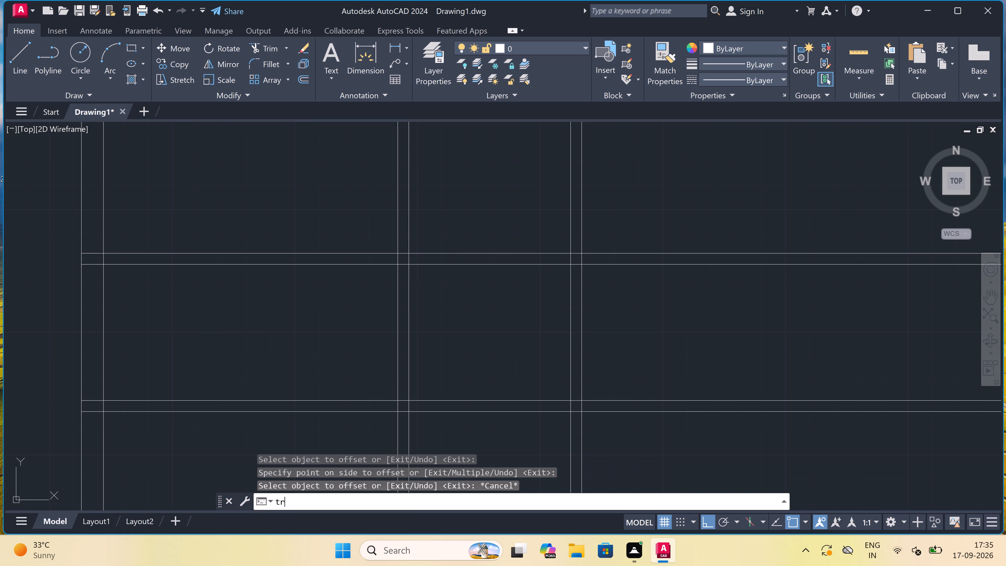
click(321, 287)
click(329, 236)
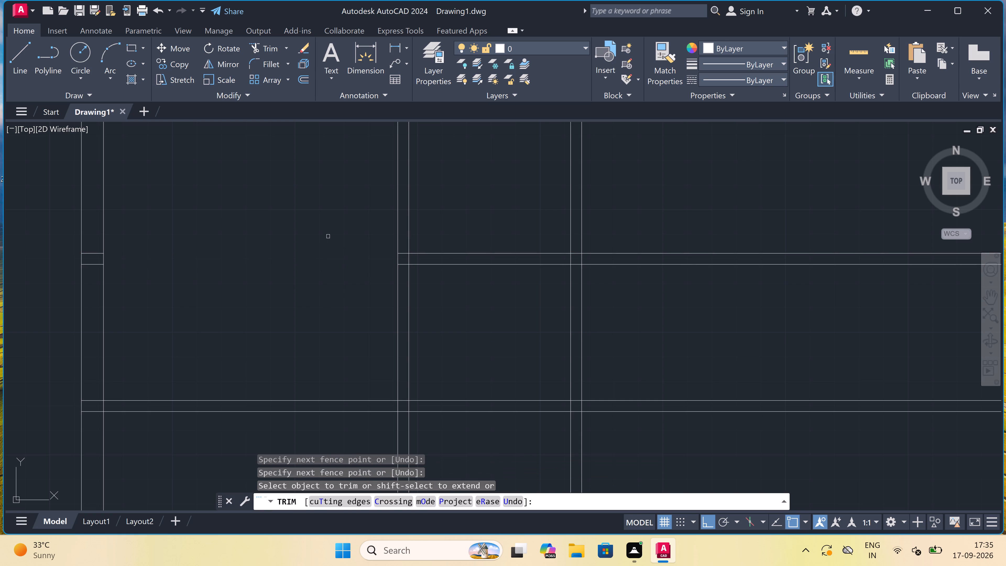
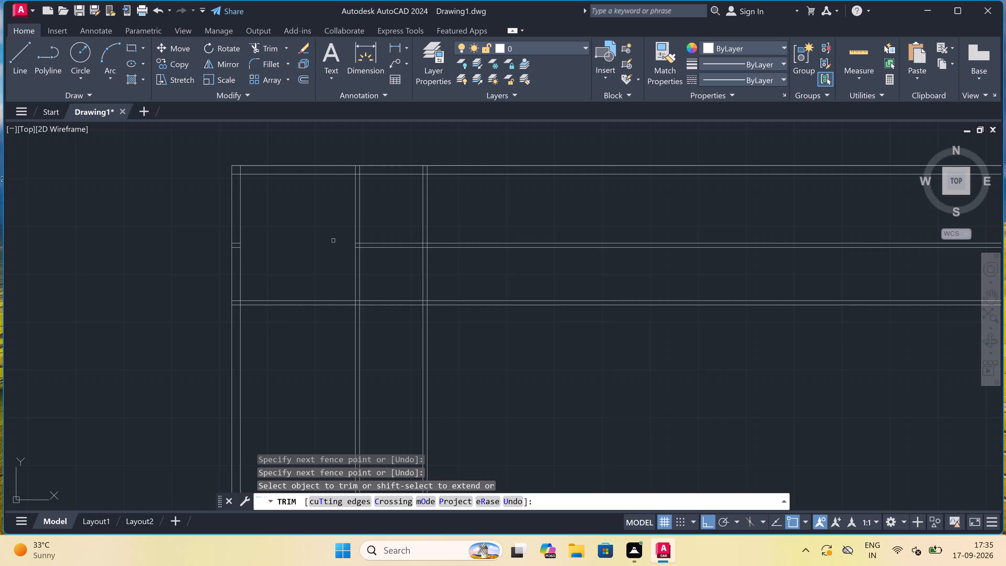
Trim both lines of the small middle room's horizontal partition where they run past the second vertical partition's right side.
click(439, 255)
click(441, 224)
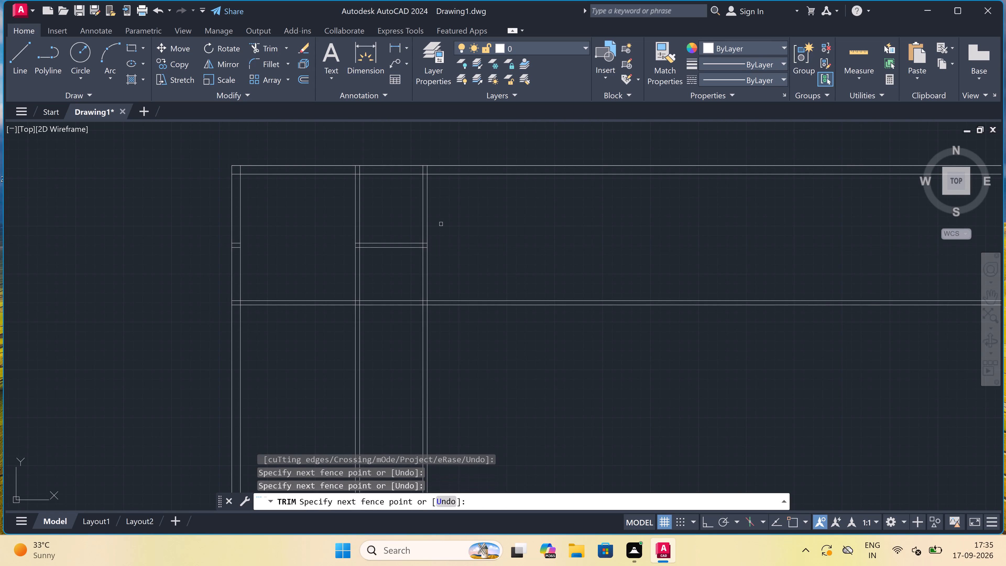
key(Escape)
Offset the inner horizontal line of the top wall 5' downward to set the depth of the room right of the second vertical partition.
scroll(484, 194, up, 2)
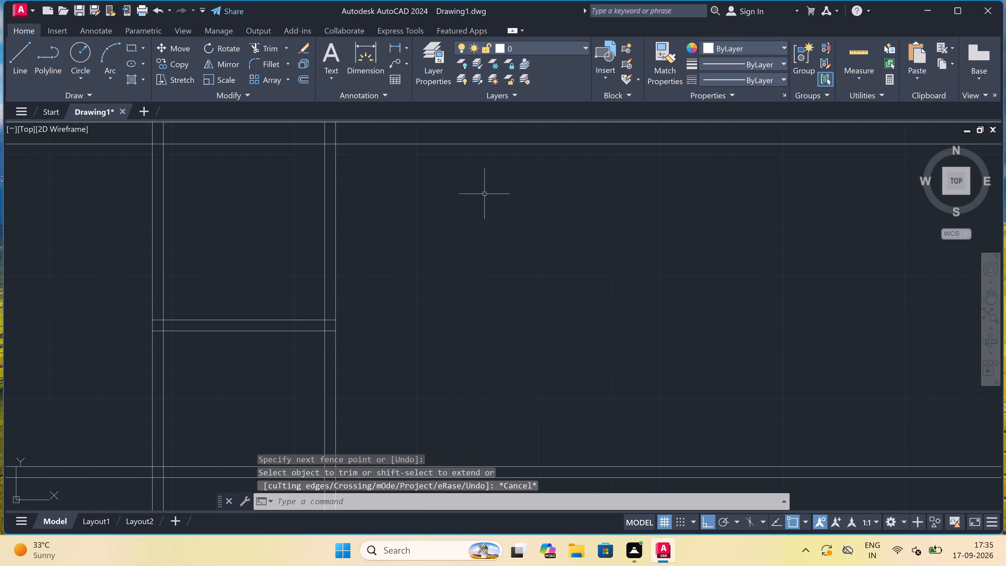
scroll(484, 194, down, 1)
text(o)
key(space)
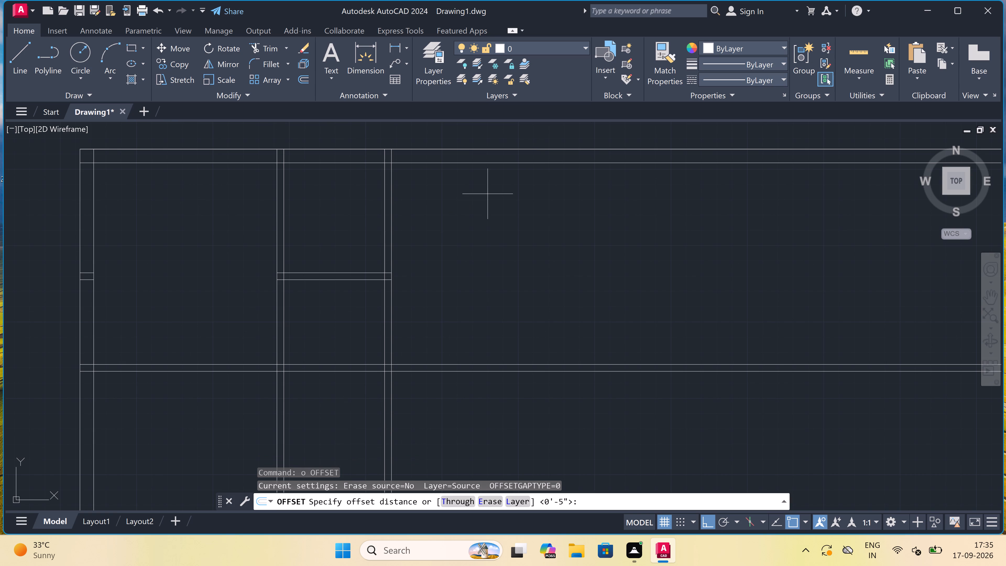
drag(485, 163, 485, 173)
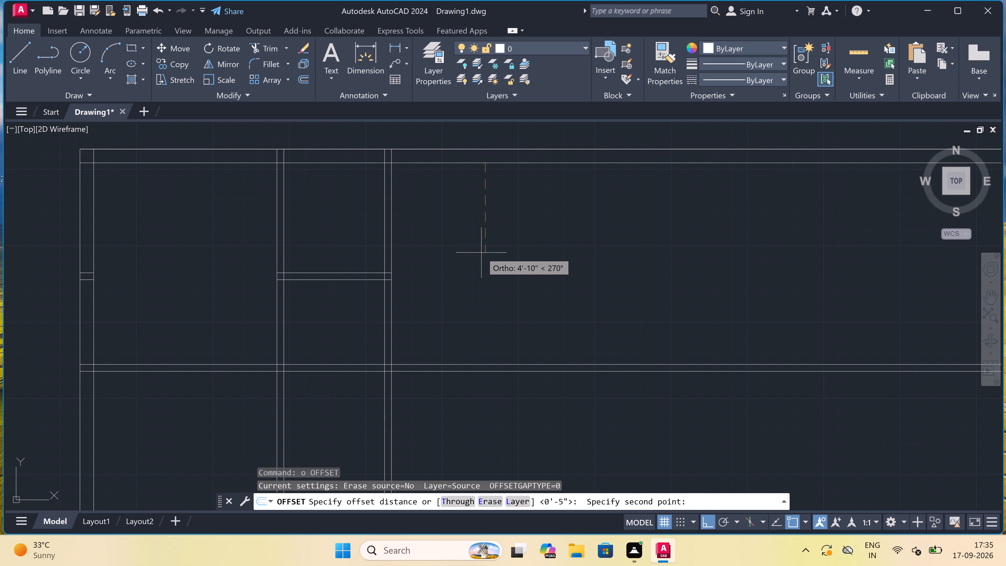
text(5')
key(space)
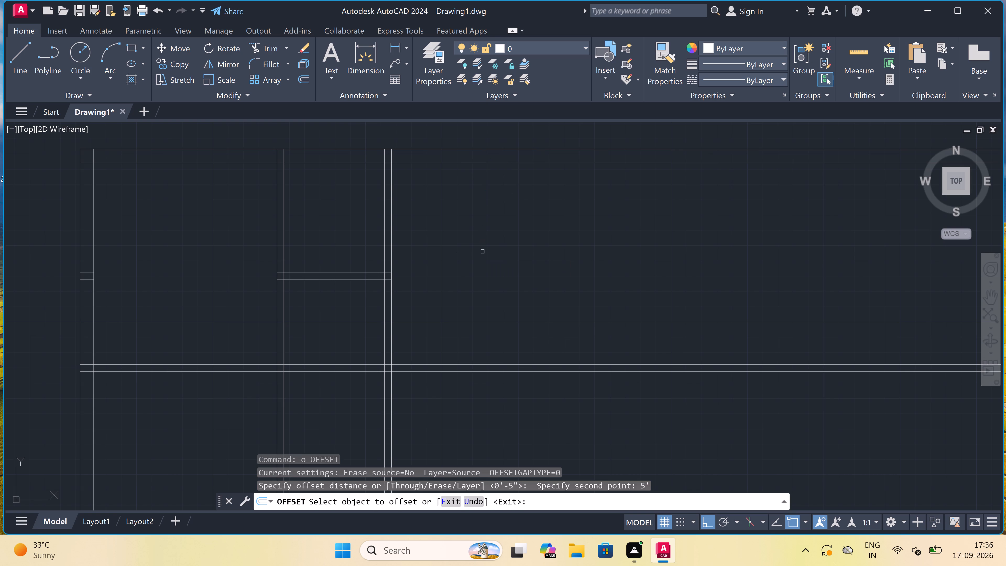
click(476, 163)
click(451, 223)
key(Escape)
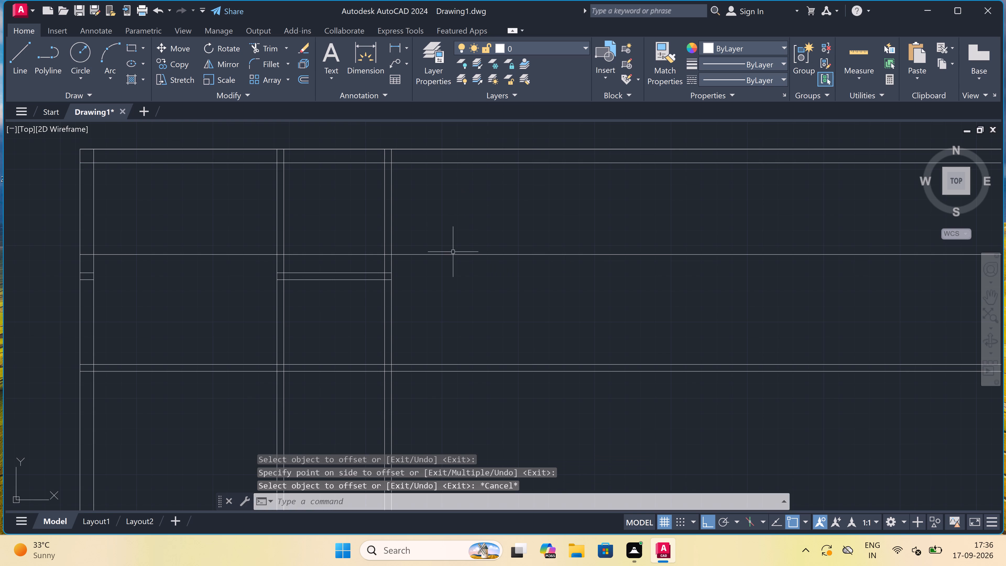
Offset the new horizontal line 4.5" downward to make the partition wall thickness.
key(space)
drag(453, 252, 458, 270)
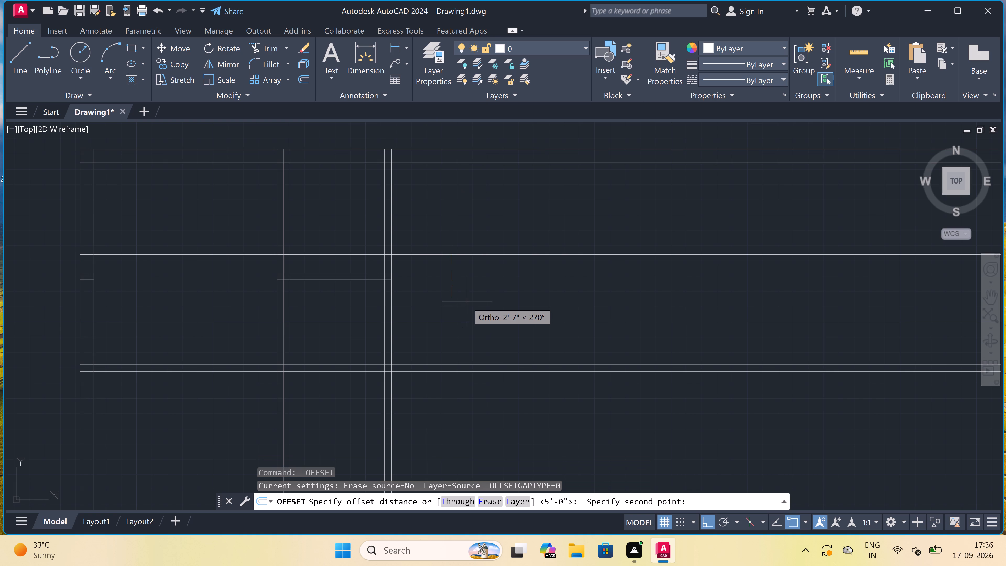
text(4.5")
key(space)
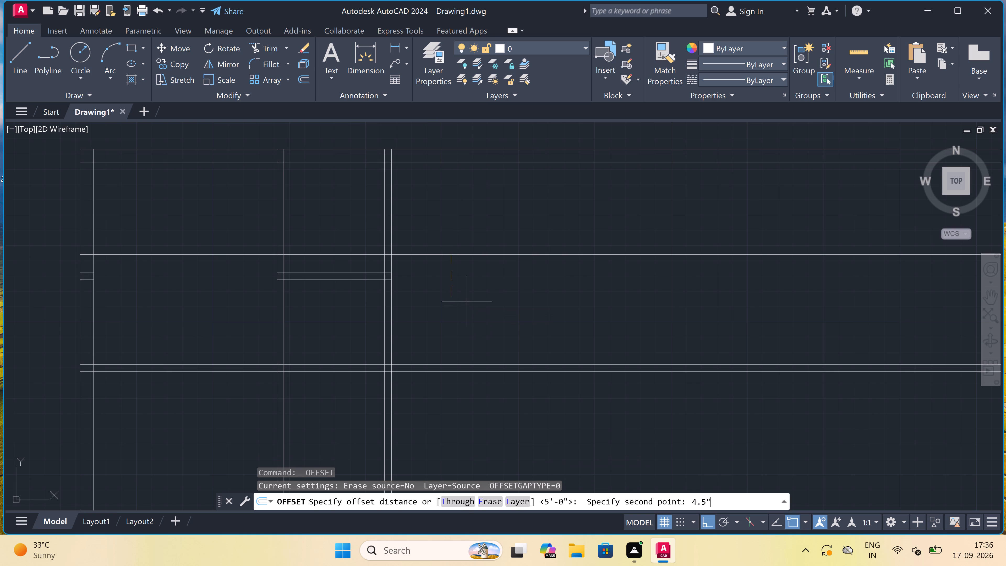
click(438, 254)
click(436, 276)
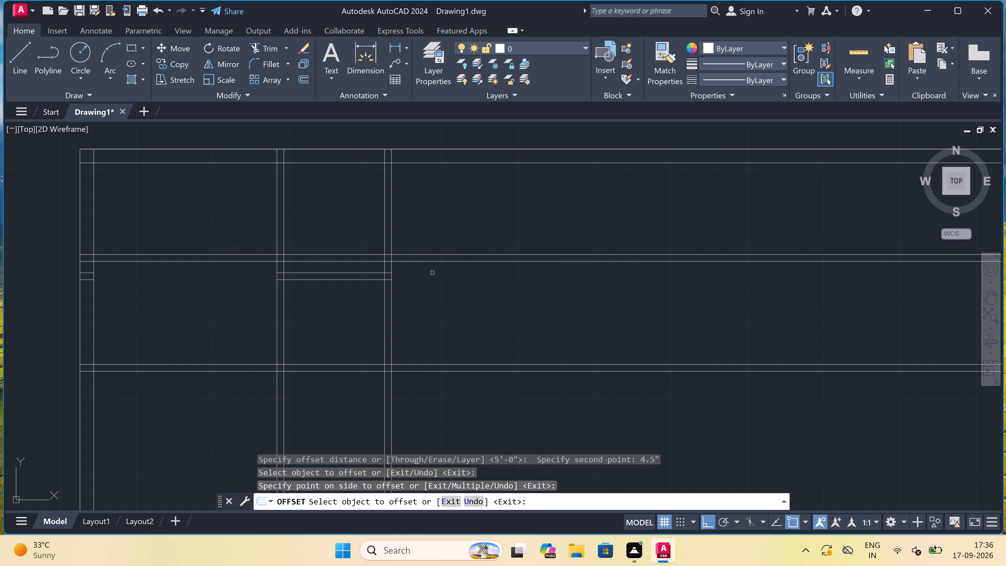
key(Escape)
Trim the new horizontal partition's two lines across the middle room, the first room and both vertical partitions, keeping only the part to the right.
text(tr)
key(space)
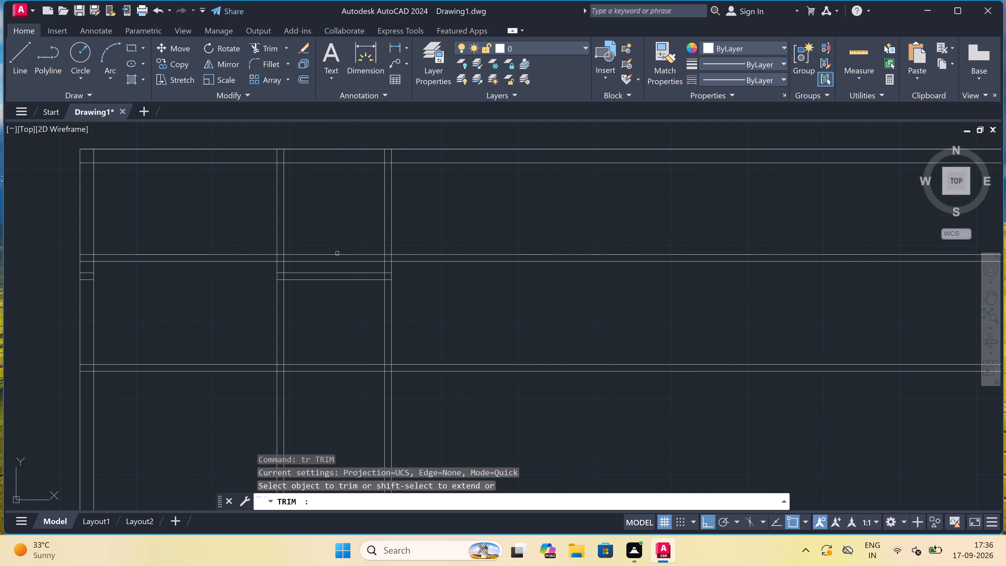
scroll(333, 261, up, 1)
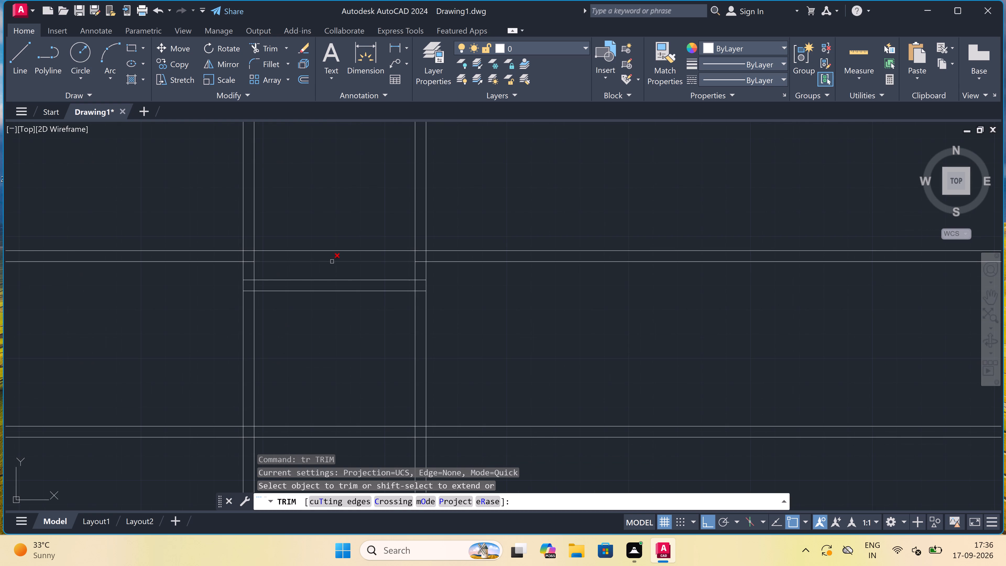
click(328, 265)
click(330, 240)
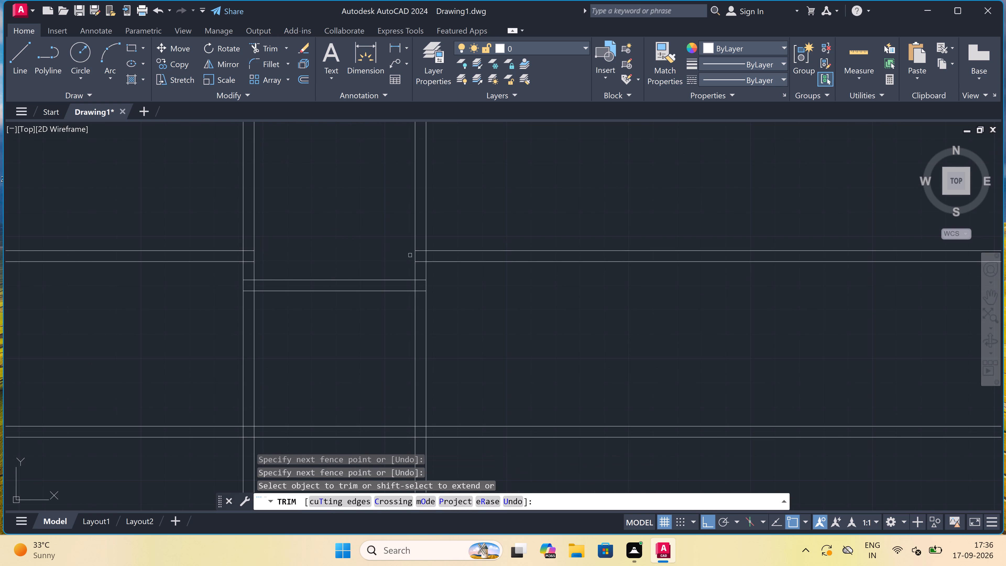
scroll(420, 265, up, 2)
click(424, 315)
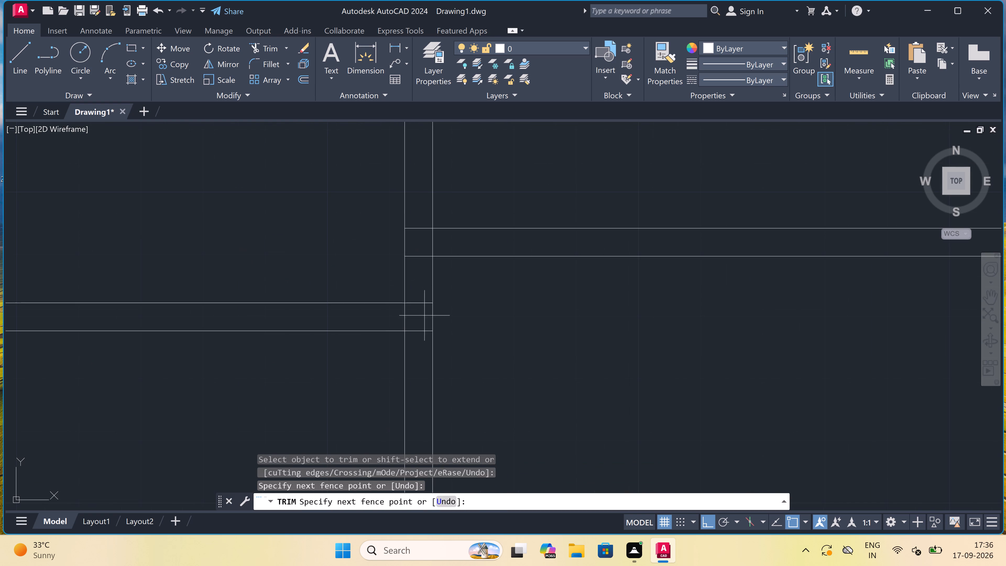
click(425, 209)
scroll(427, 229, down, 4)
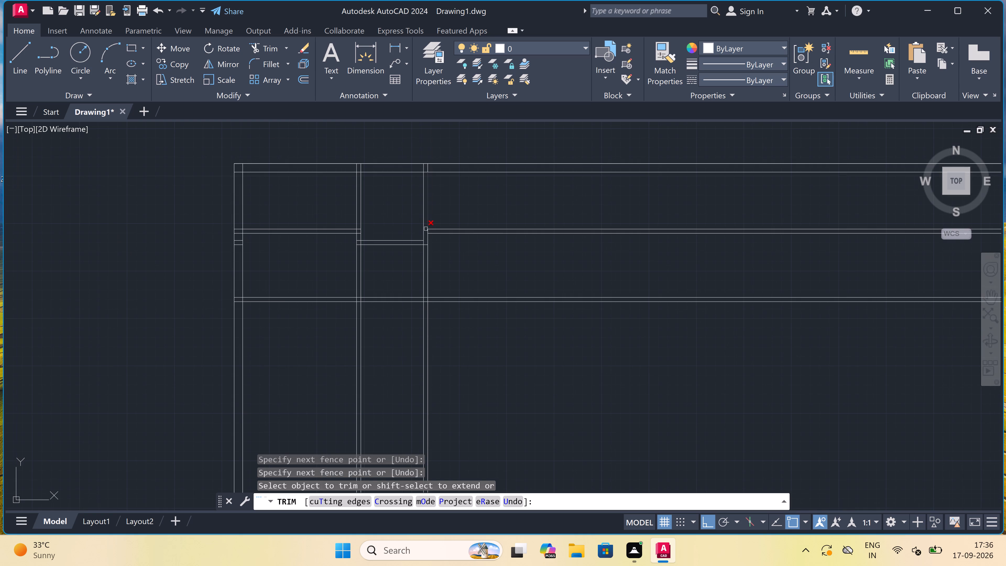
click(341, 238)
click(338, 217)
scroll(355, 239, up, 4)
click(363, 230)
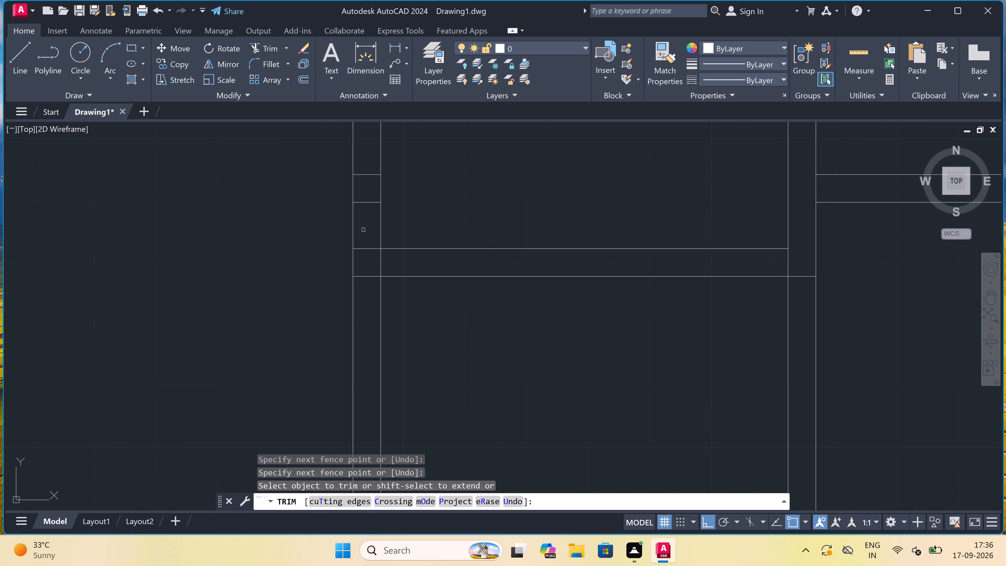
click(366, 168)
Trim the overlapping line segments where the middle room's lower wall meets the two vertical partitions, opening both wall junctions.
scroll(366, 168, down, 3)
scroll(366, 184, up, 2)
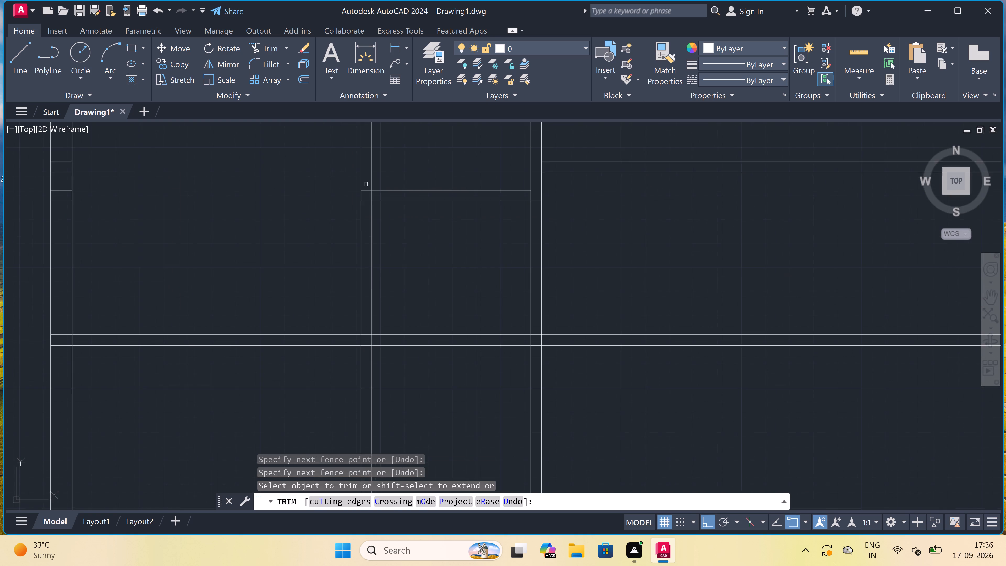
scroll(366, 185, up, 2)
drag(364, 199, 364, 205)
click(360, 220)
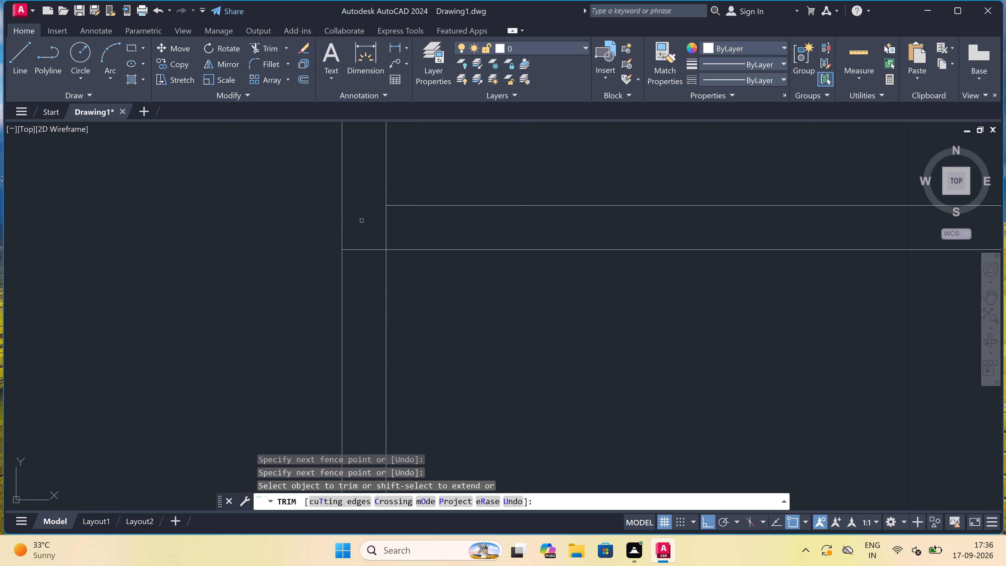
drag(362, 221, 365, 221)
click(401, 222)
scroll(402, 222, down, 4)
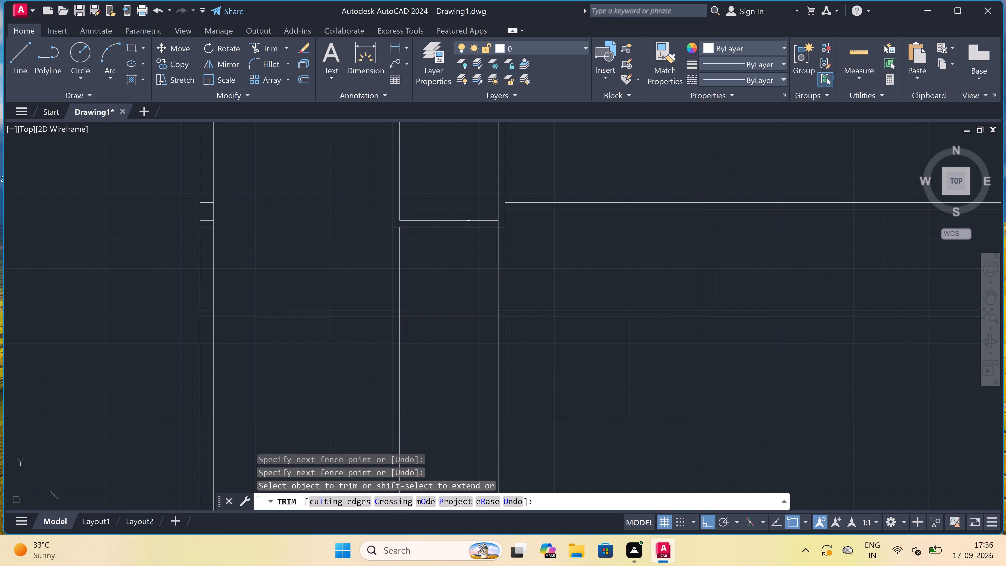
scroll(500, 222, up, 4)
click(498, 222)
click(464, 228)
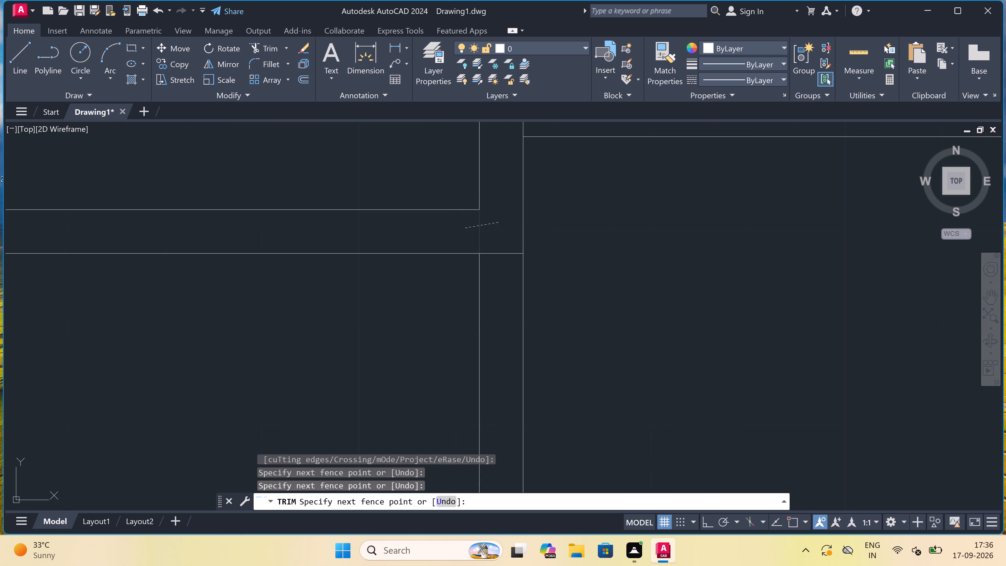
Trim the leftover horizontal stubs inside the left outer wall and the inner wall lines crossing the plan's top-left corner.
scroll(464, 228, down, 7)
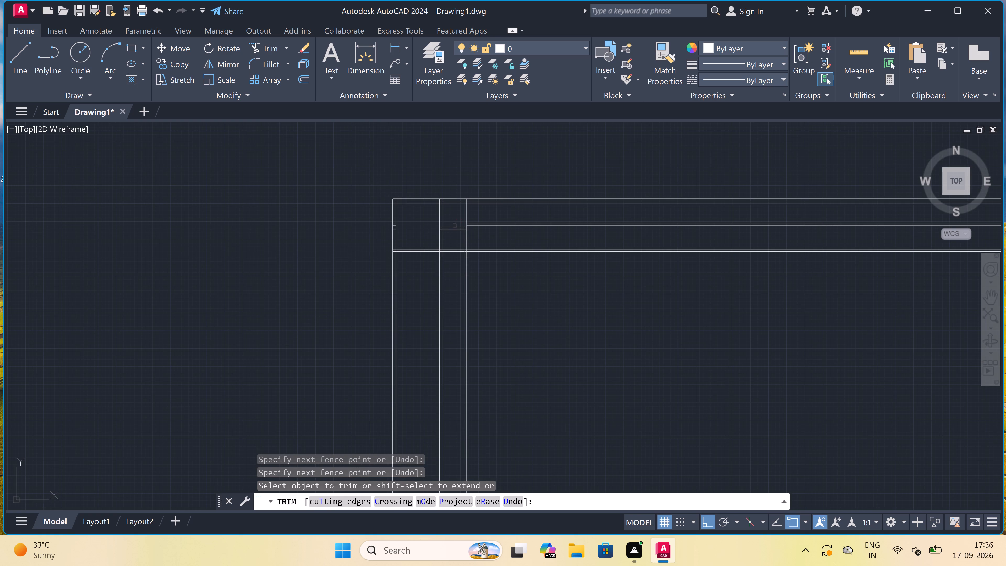
scroll(391, 210, up, 3)
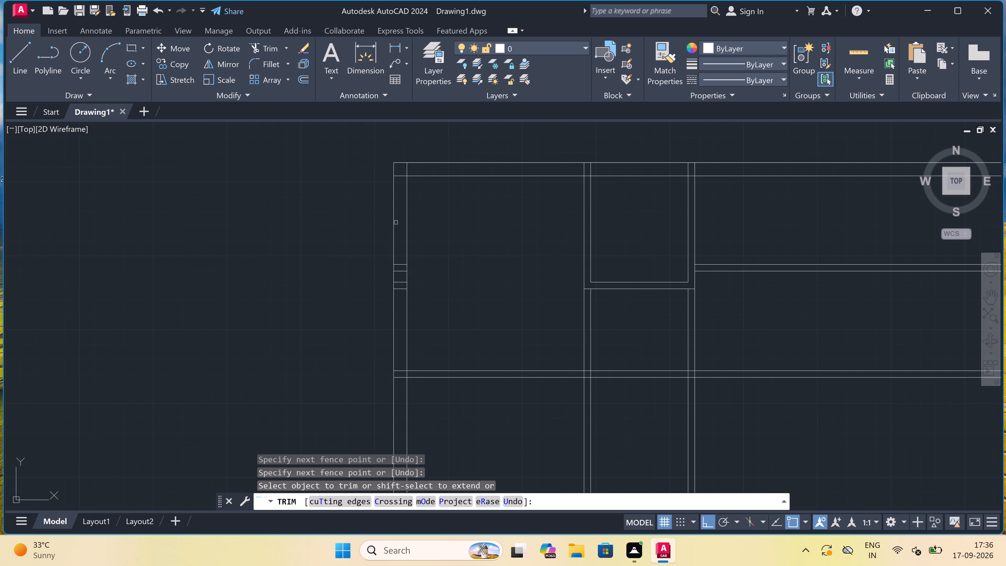
click(399, 314)
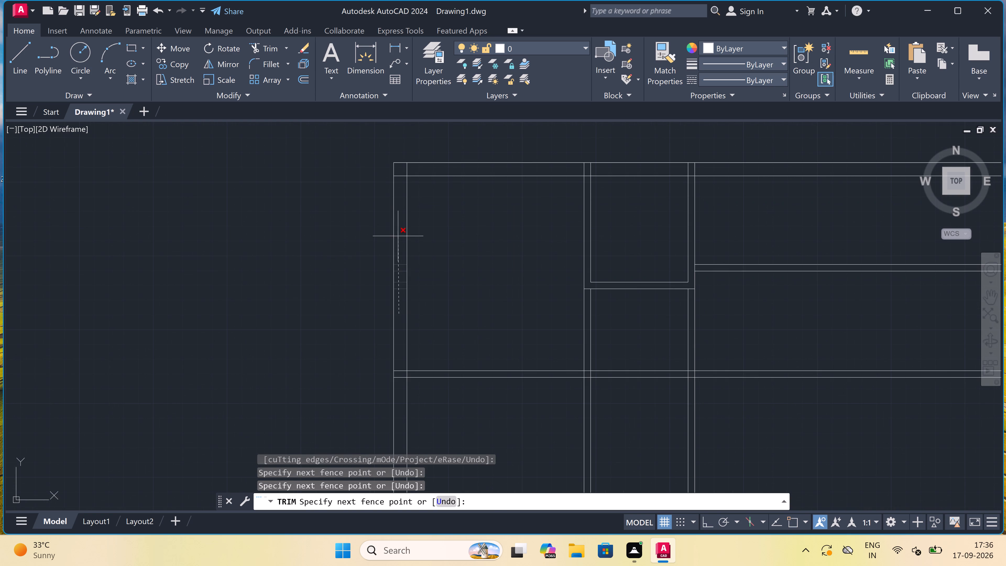
scroll(401, 172, up, 3)
click(401, 160)
click(409, 160)
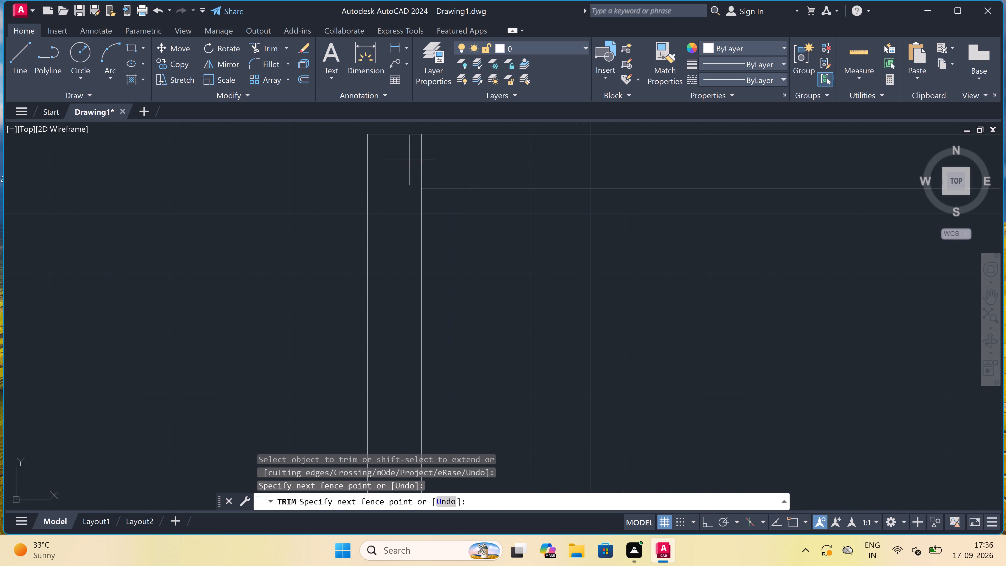
click(448, 162)
Trim the vertical partition lines inside the top outer wall and the wall's inner line across both partitions' thickness.
scroll(448, 162, down, 5)
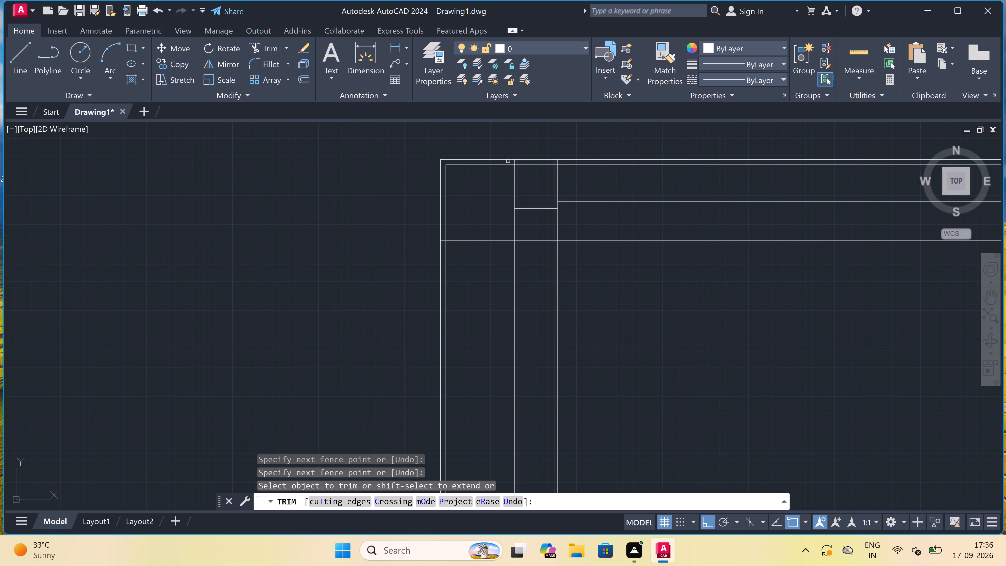
scroll(566, 159, up, 4)
click(534, 175)
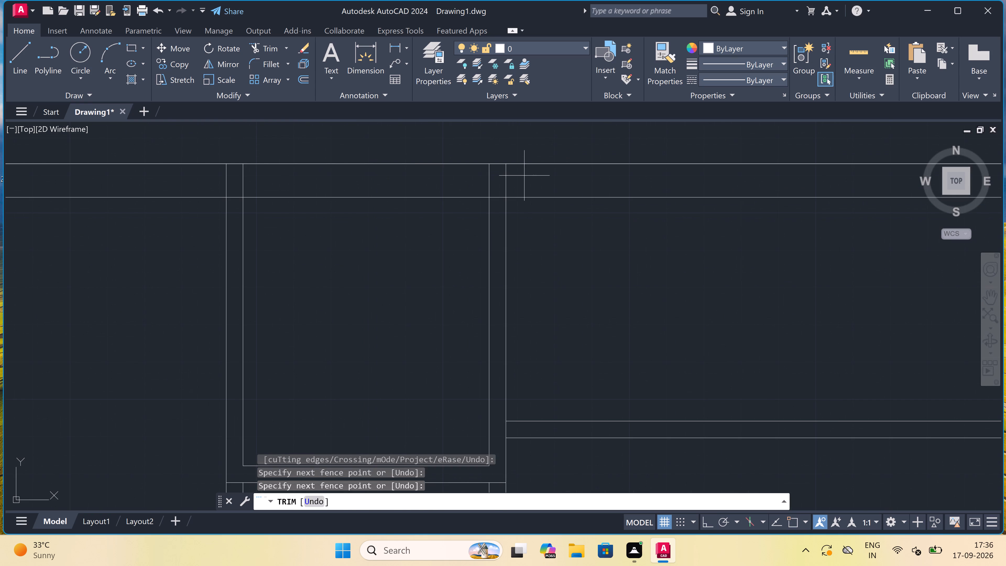
click(186, 180)
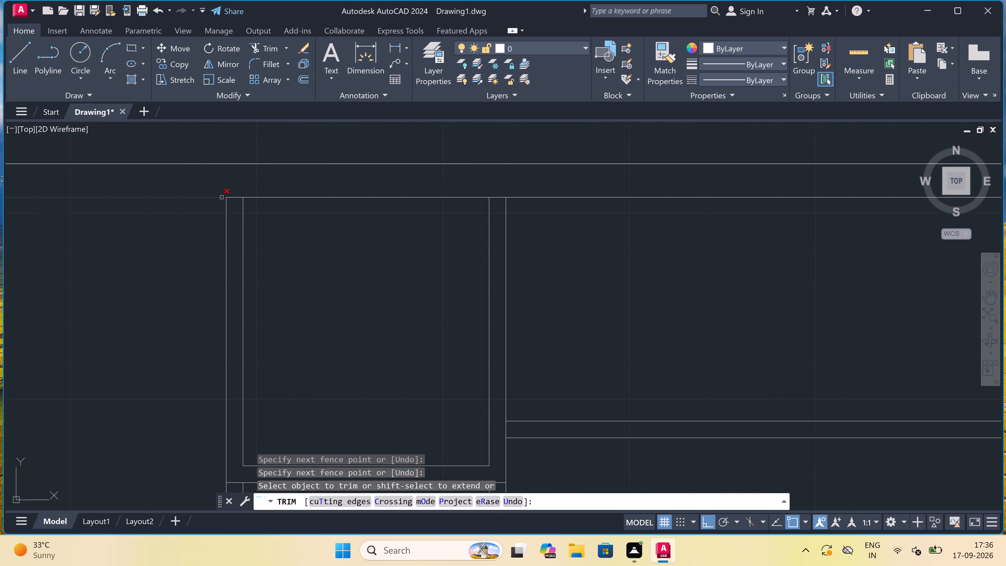
click(238, 201)
click(238, 191)
click(500, 209)
click(500, 187)
key(Escape)
Offset the right-hand vertical partition's right line 11'5" to the right to set the right room's width.
scroll(462, 183, down, 3)
scroll(521, 215, up, 1)
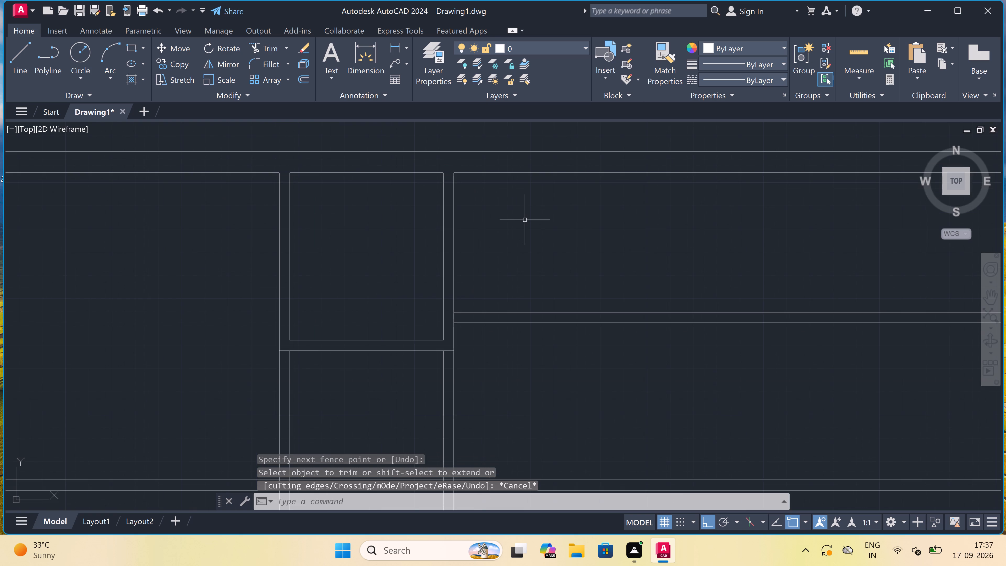
text(o)
key(space)
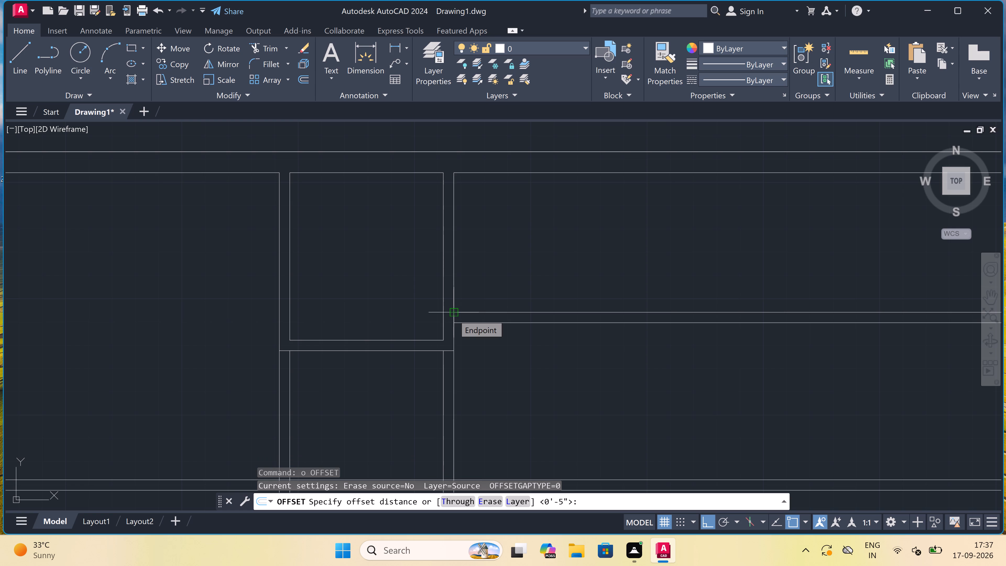
click(453, 271)
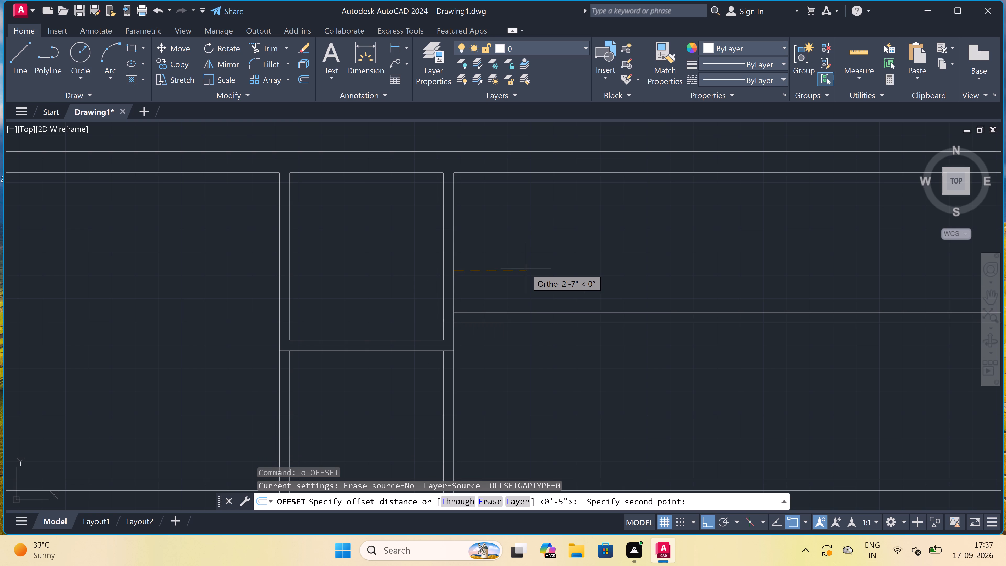
text(11'5)
text(")
key(space)
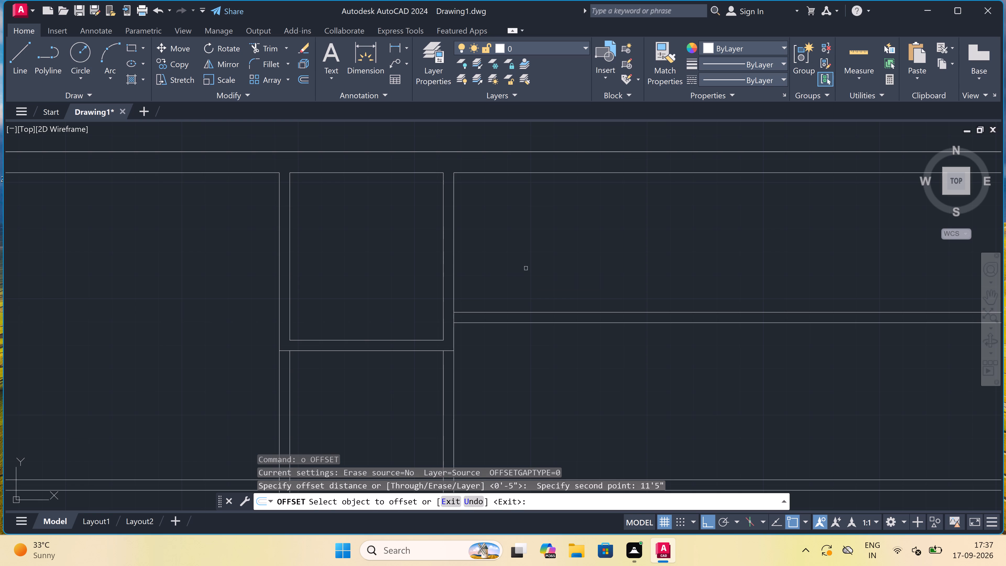
click(455, 224)
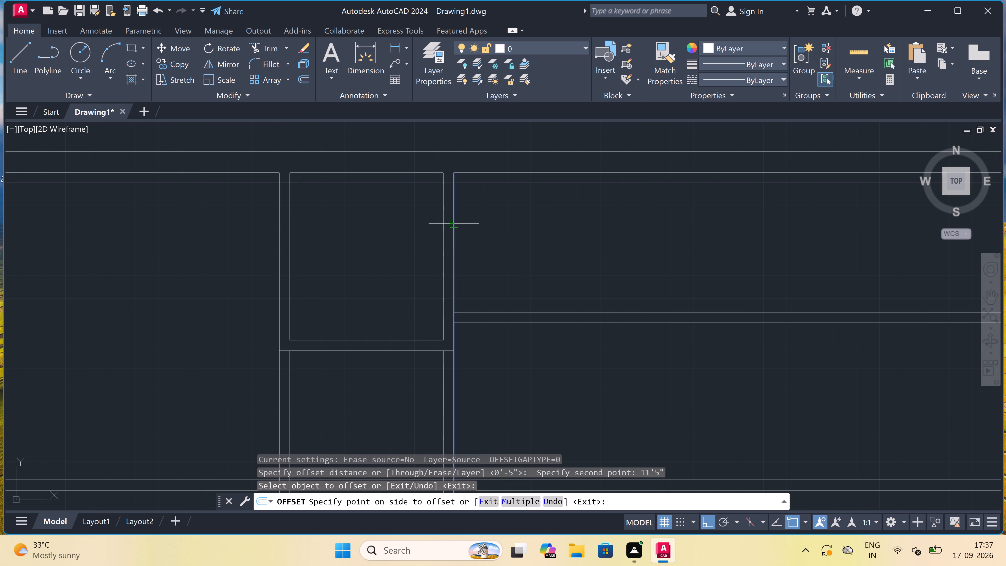
click(532, 228)
scroll(531, 227, down, 4)
scroll(598, 242, up, 2)
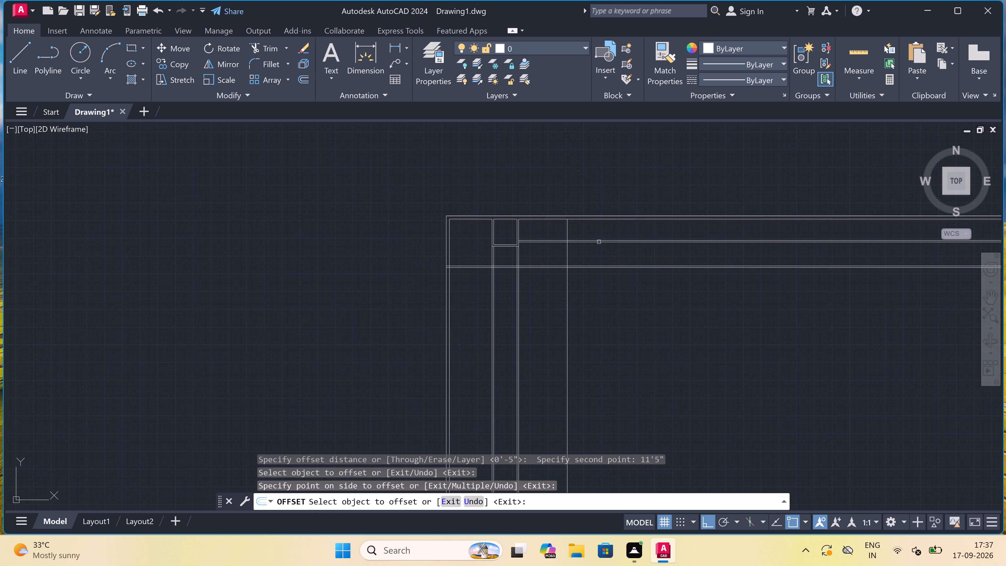
scroll(547, 222, up, 1)
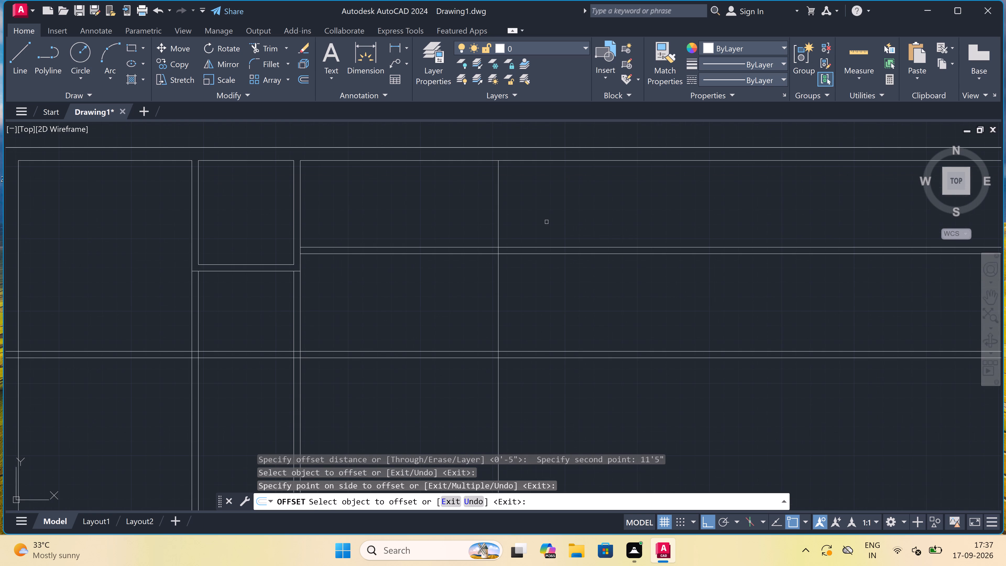
key(Escape)
Offset the new vertical line 9" to the right to form the right outer wall's thickness.
key(space)
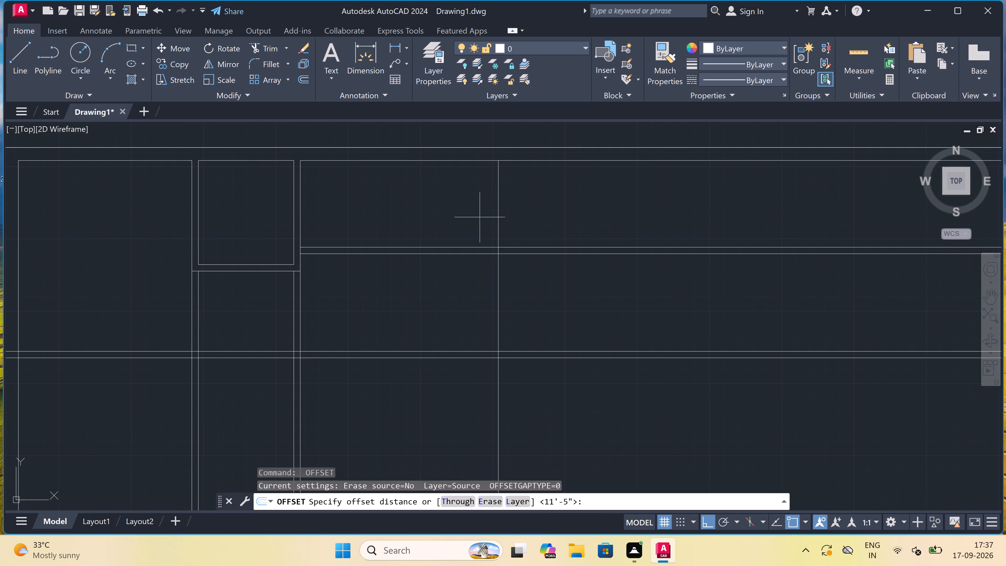
drag(499, 217, 502, 217)
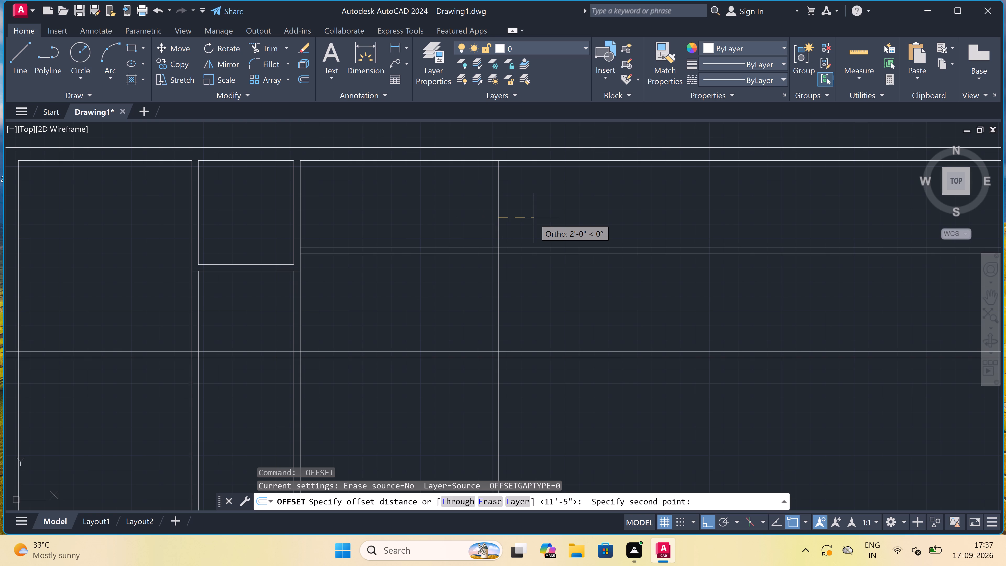
text(9")
key(space)
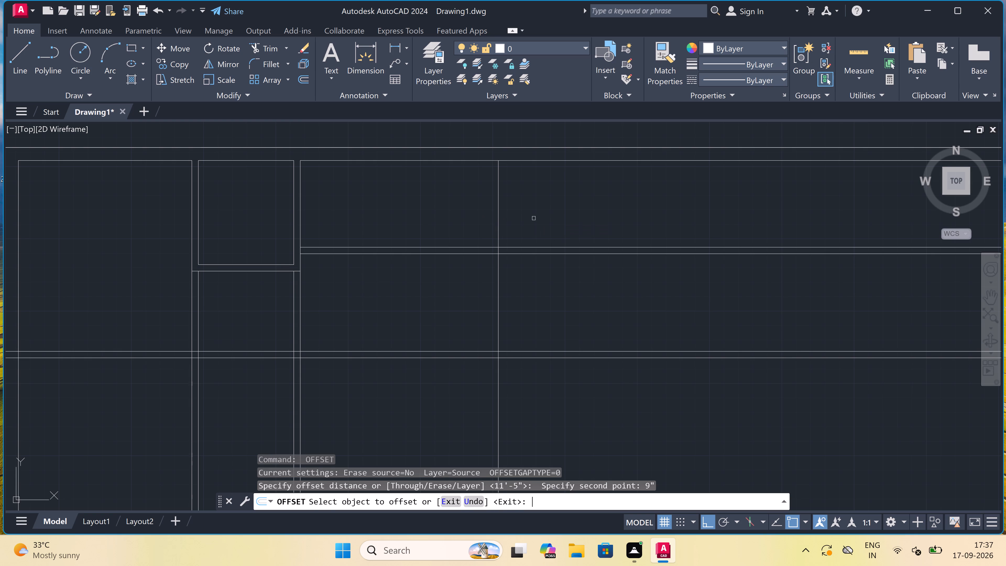
click(498, 198)
click(528, 198)
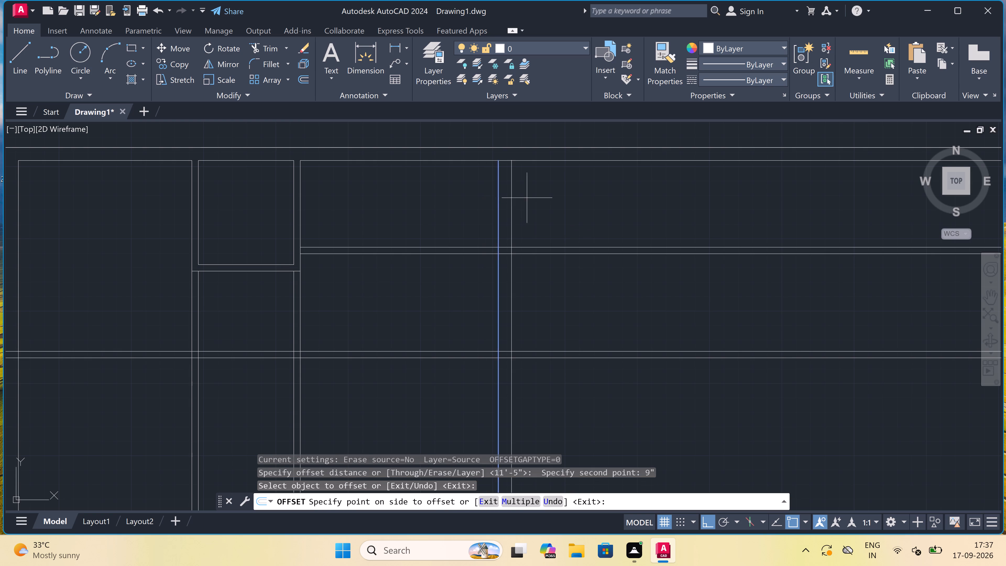
key(Escape)
Extend the right outer wall's outer line up to the top outer wall's outer line.
key(e)
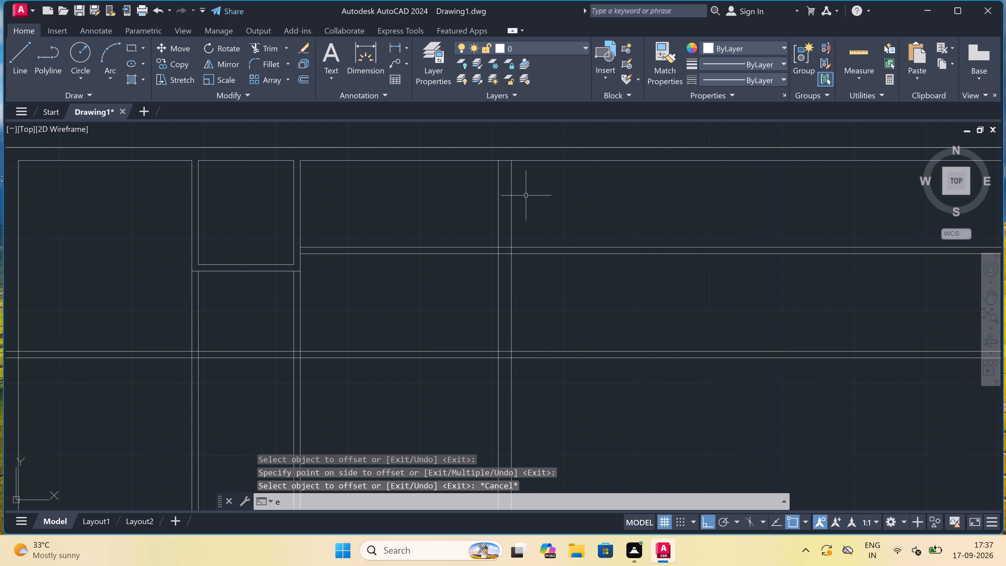
key(x)
key(space)
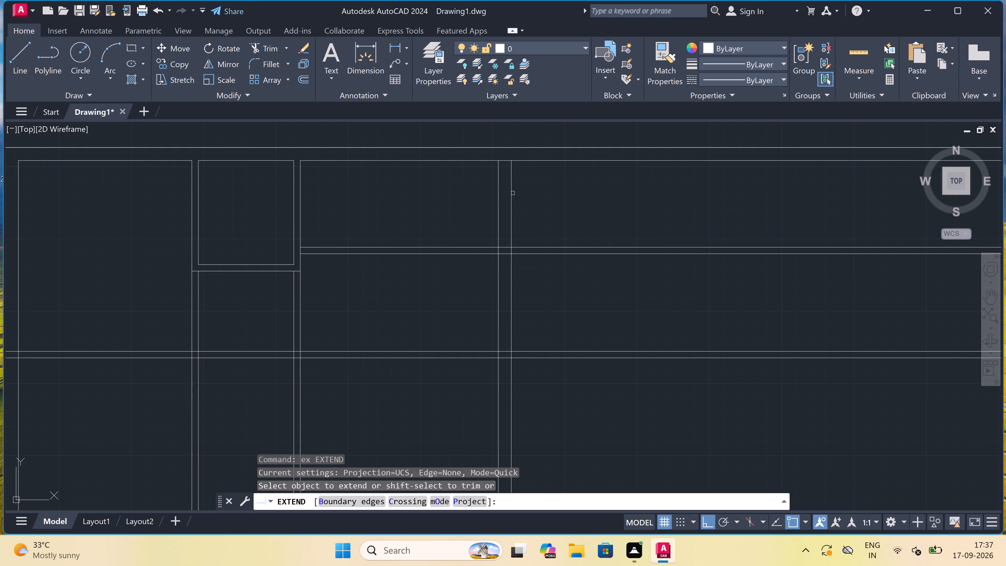
click(512, 191)
key(Escape)
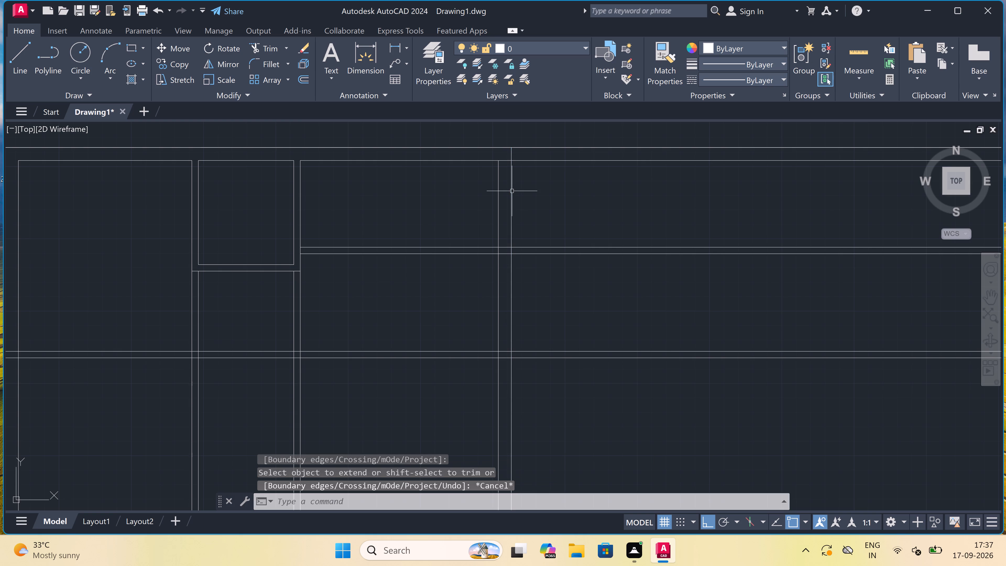
Trim all the horizontal wall and partition lines running past the right outer wall's outer line.
text(tr)
key(space)
scroll(512, 191, down, 1)
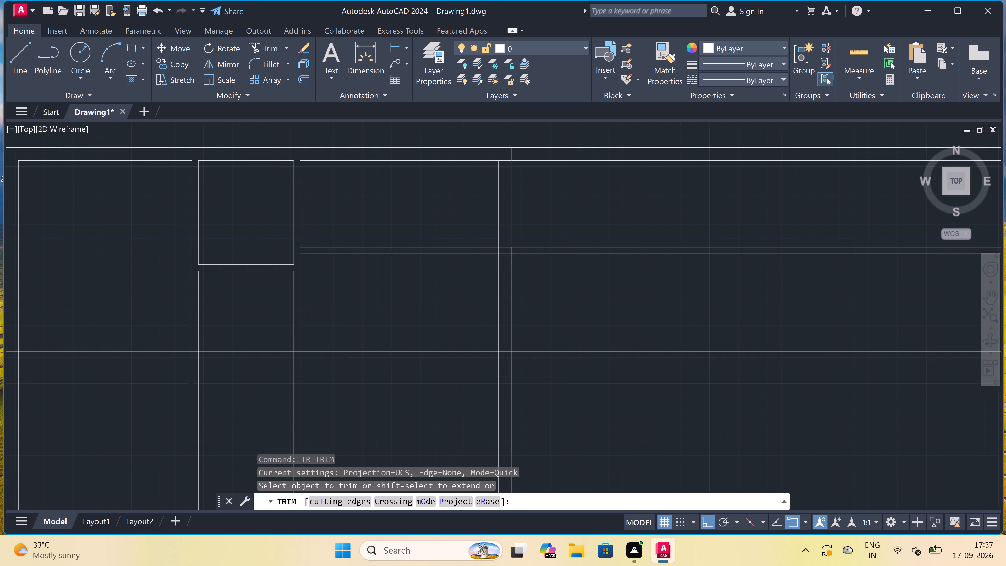
scroll(512, 191, down, 1)
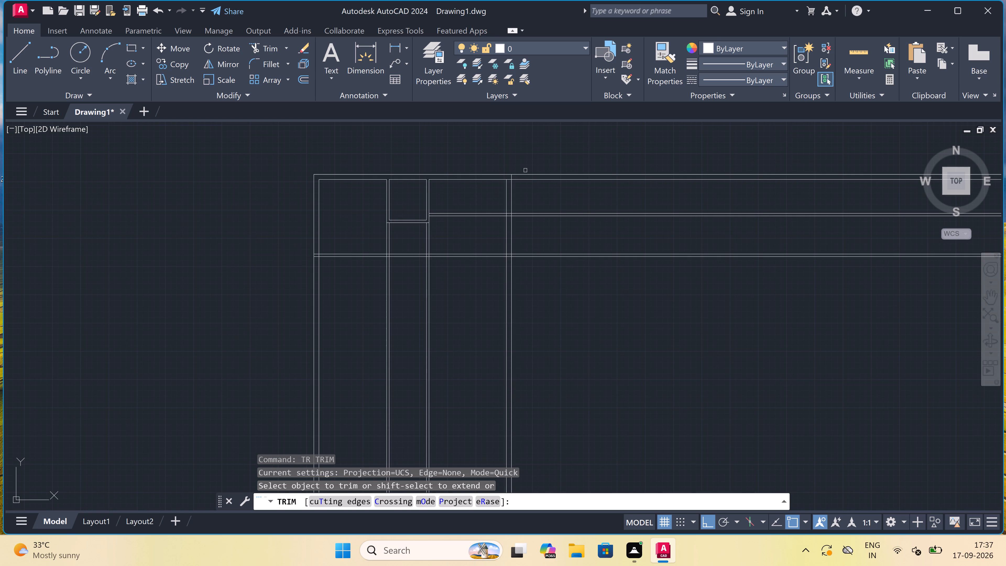
click(525, 170)
click(534, 275)
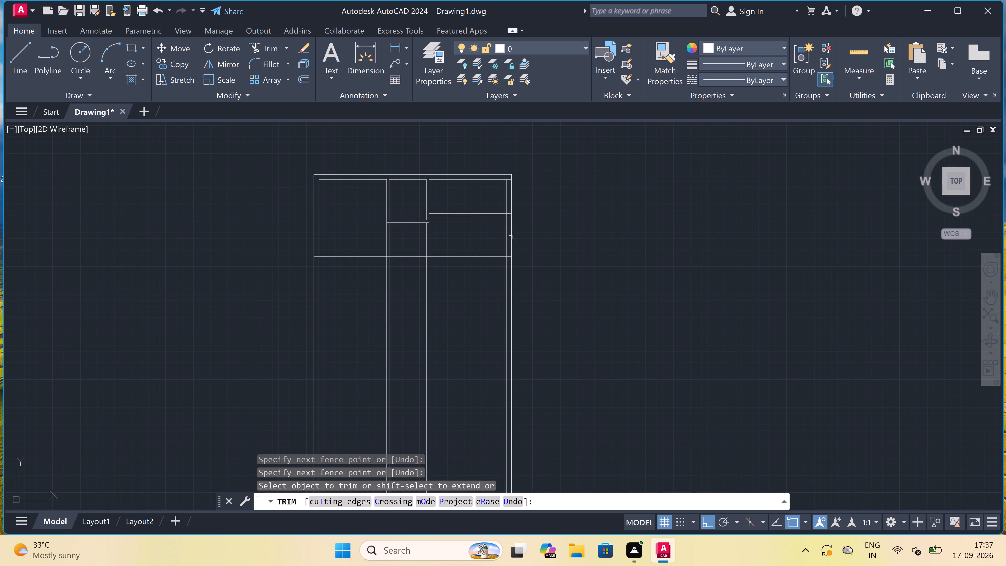
Trim the lower horizontal partition's two lines where they cross the space below the top-right room.
scroll(495, 218, up, 1)
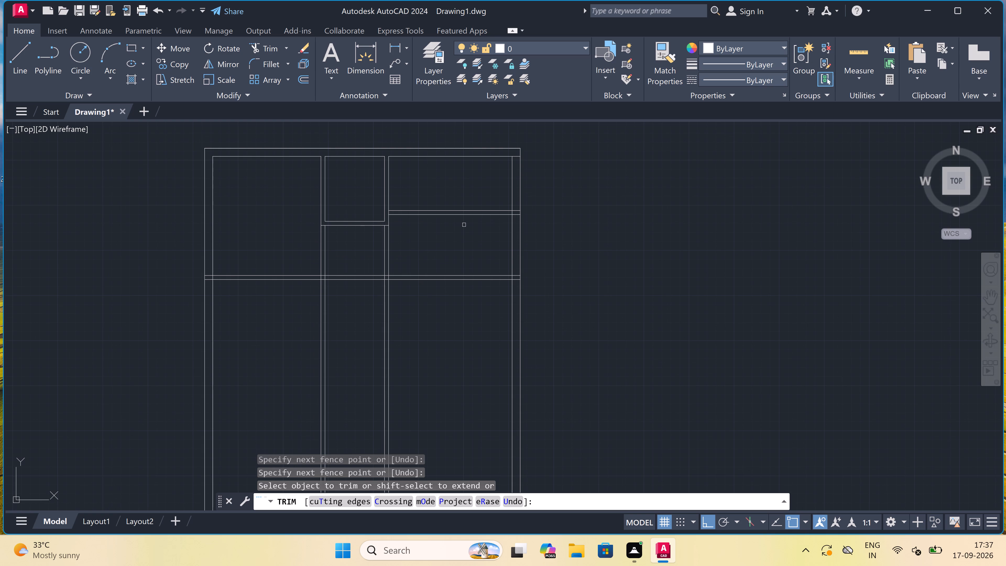
scroll(464, 225, up, 1)
scroll(462, 232, down, 3)
scroll(434, 239, up, 1)
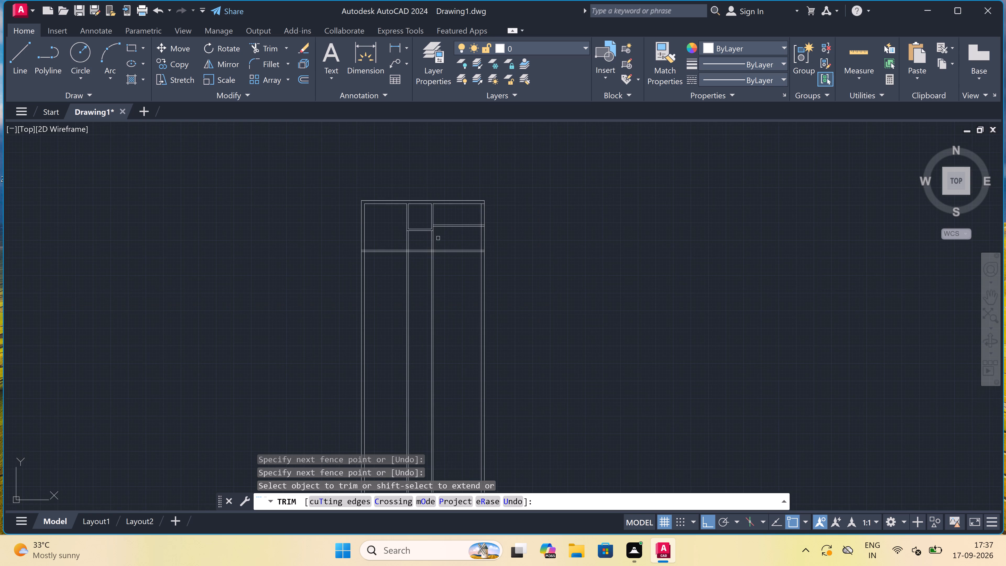
scroll(434, 239, up, 1)
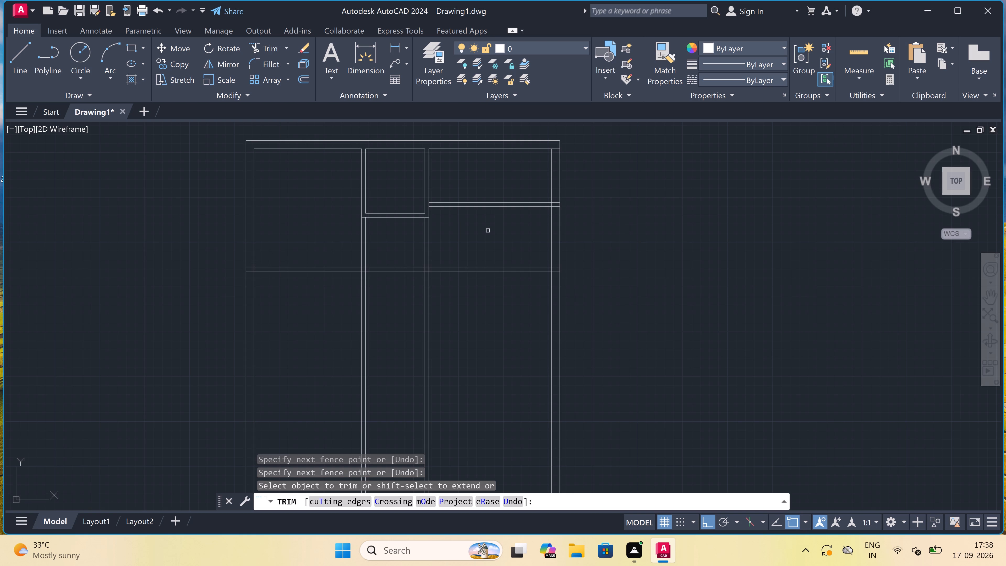
double_click(485, 250)
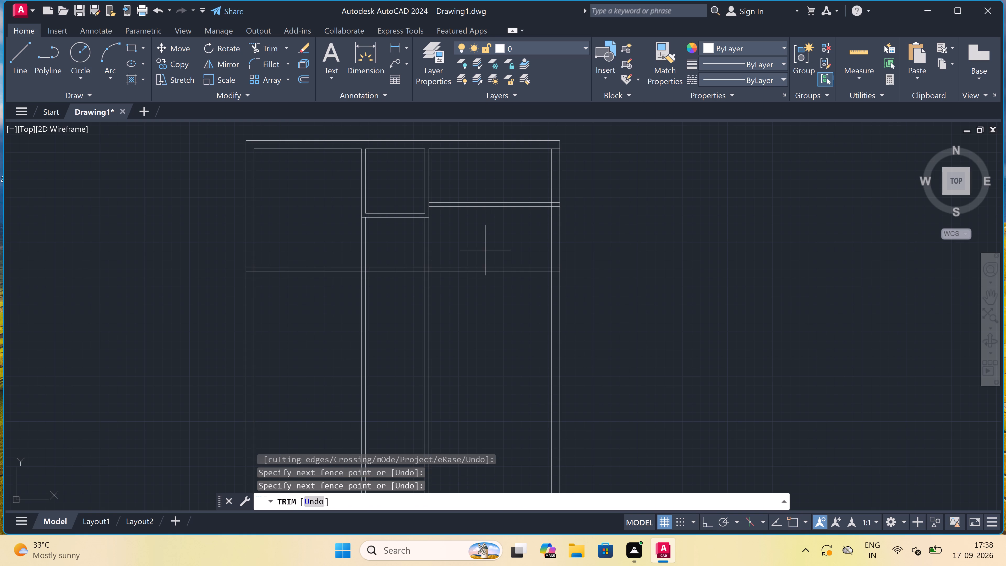
click(483, 305)
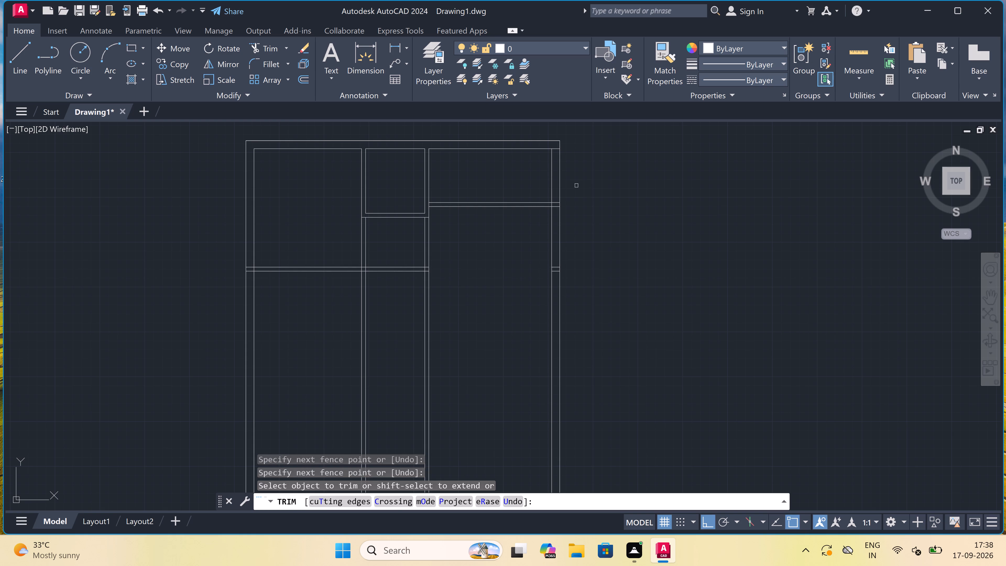
Trim the top wall's inner line and all horizontal partition stubs lying within the right outer wall's thickness.
scroll(565, 184, up, 3)
scroll(558, 184, down, 4)
scroll(549, 148, up, 1)
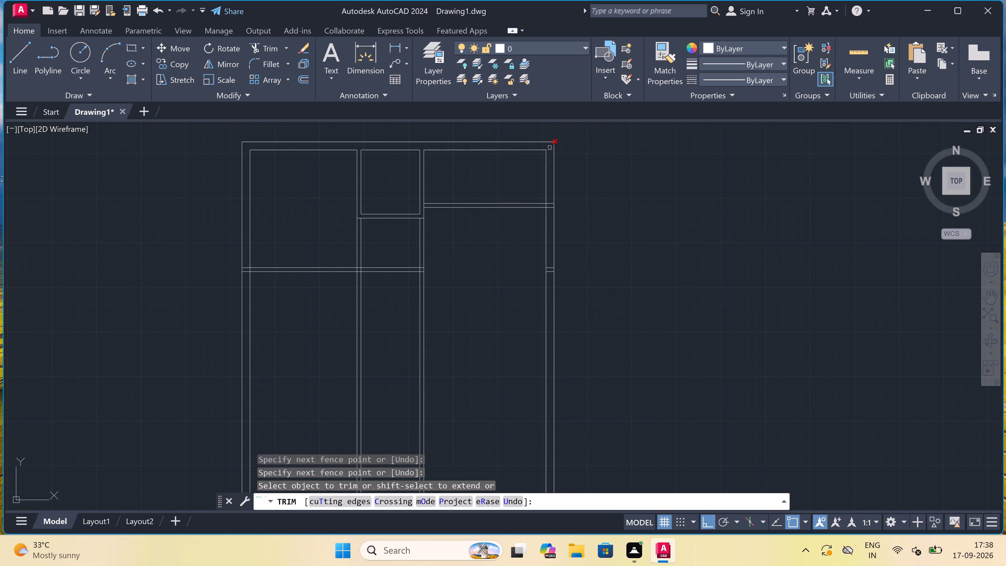
scroll(549, 148, up, 1)
double_click(549, 148)
scroll(547, 324, down, 3)
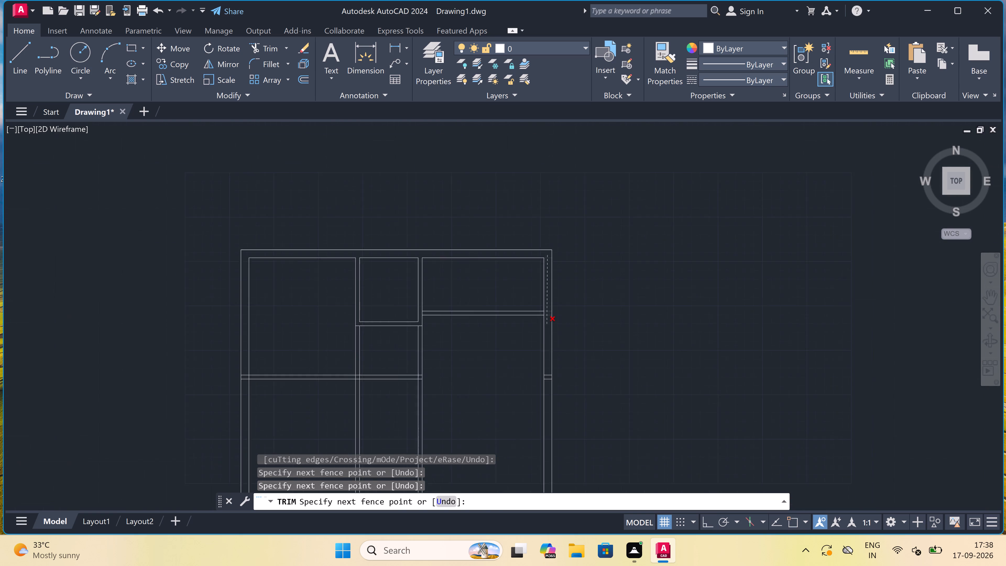
scroll(549, 351, up, 5)
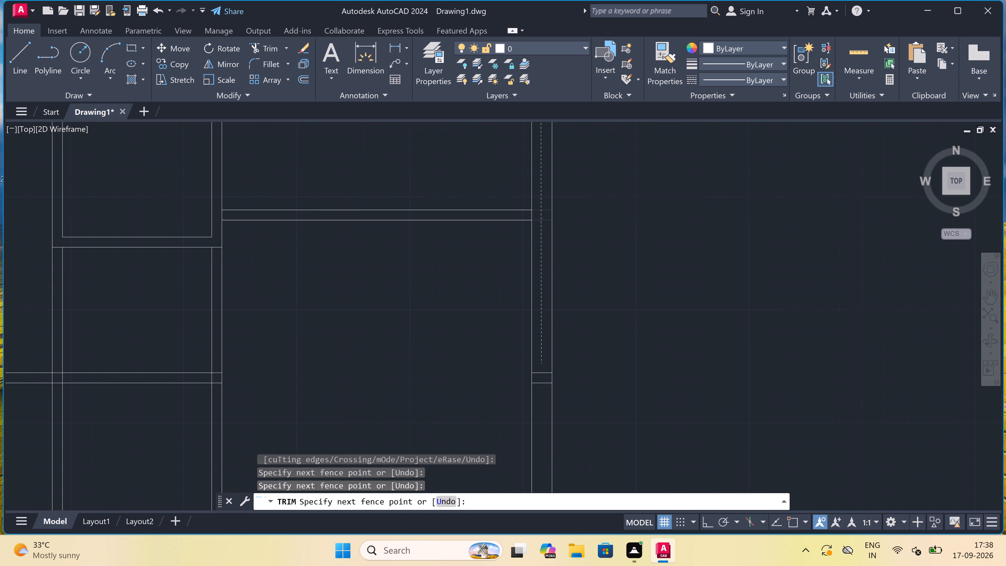
click(533, 428)
scroll(533, 428, down, 3)
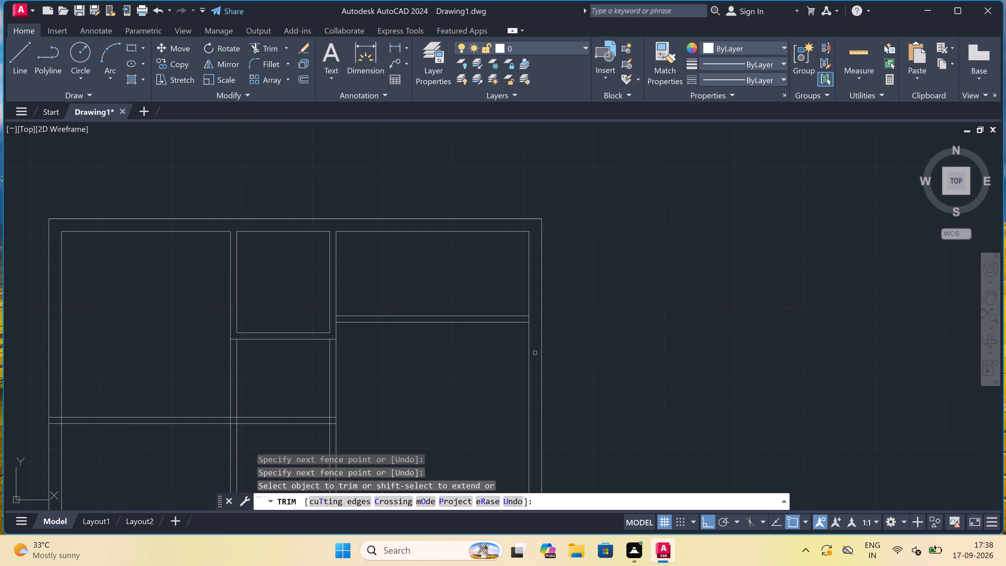
Trim the right outer wall's inner line between the top-right room's two partition lines, opening the junction.
scroll(522, 301, up, 3)
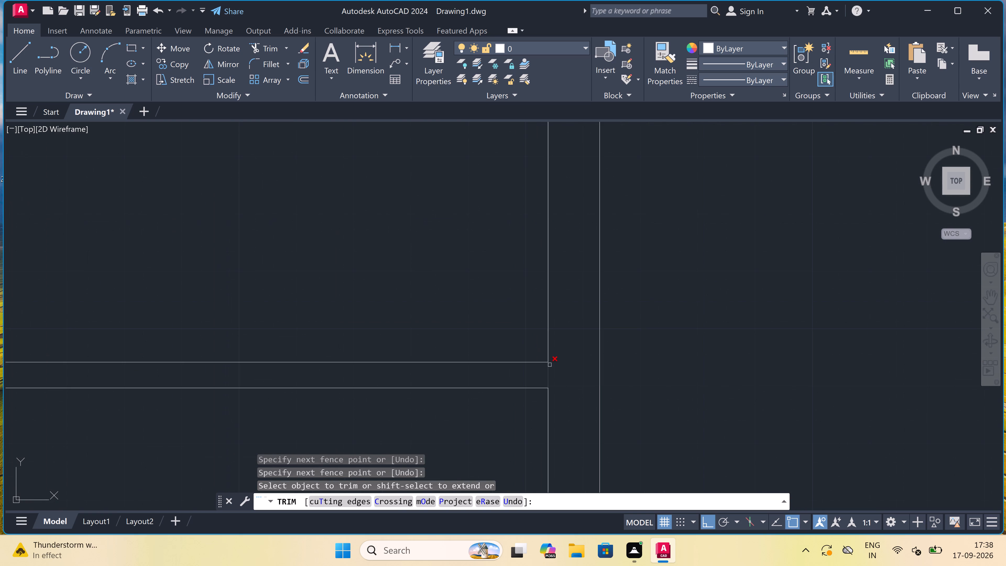
click(548, 372)
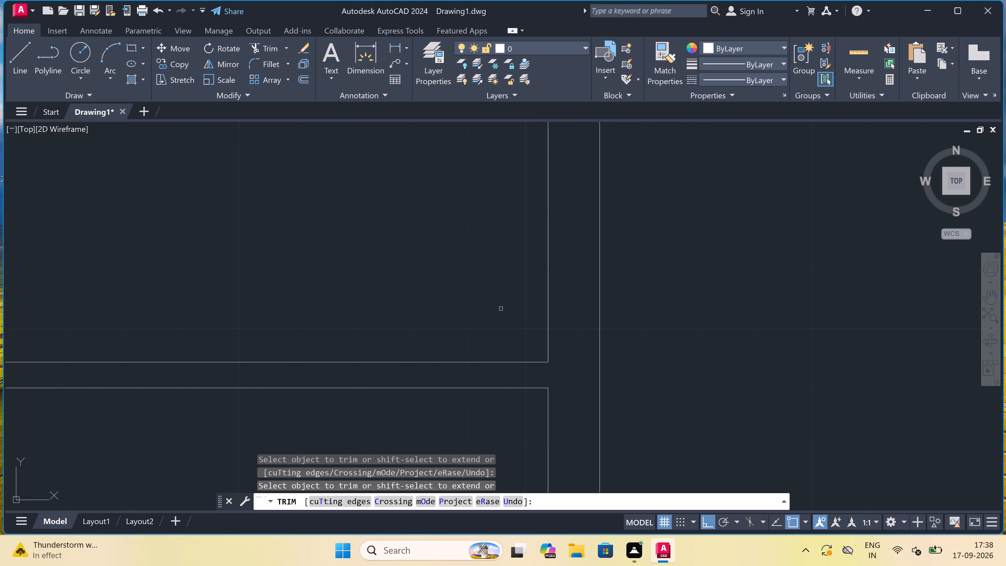
key(Escape)
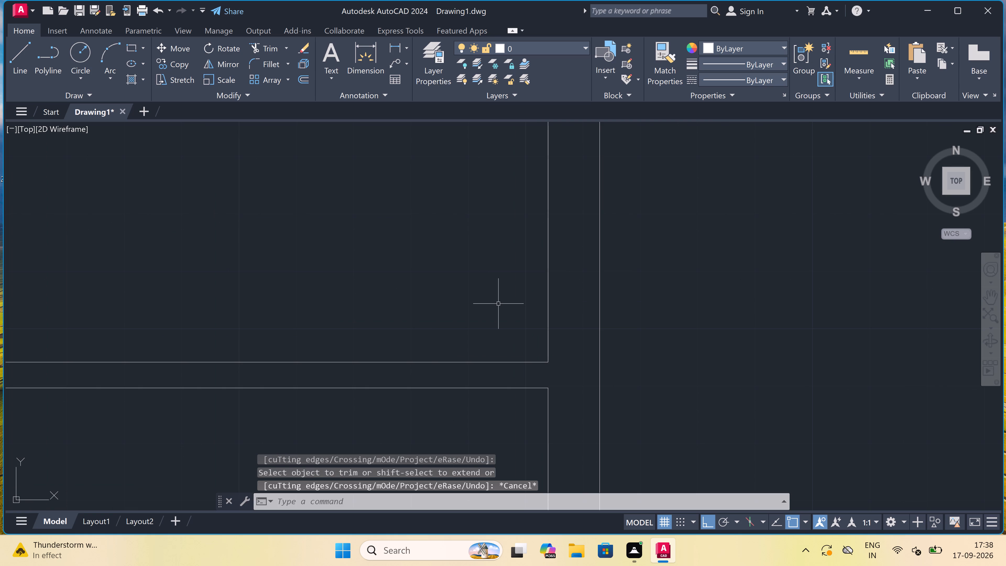
Offset the lower line of the partition below the top-right room 11'4" downward.
text(o)
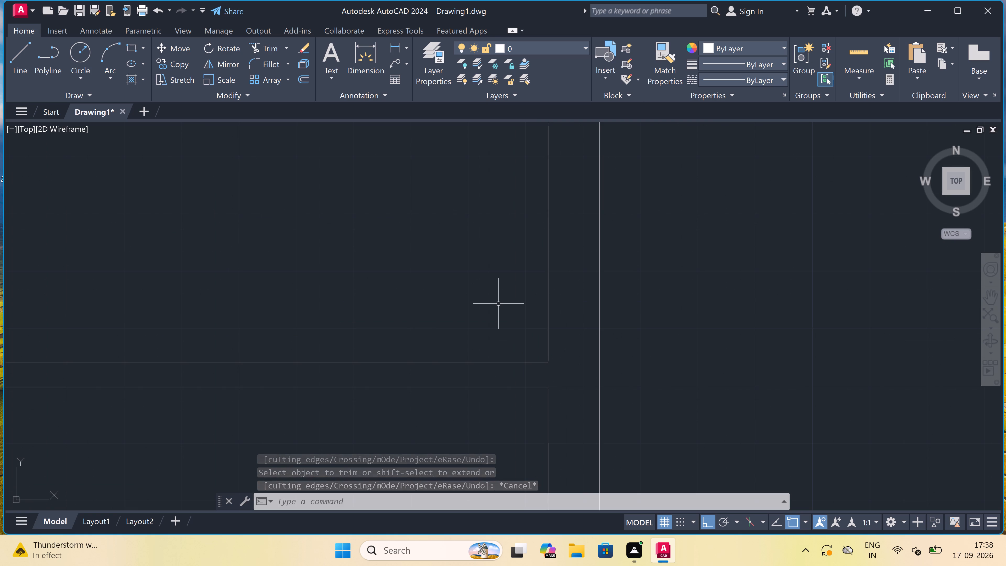
key(space)
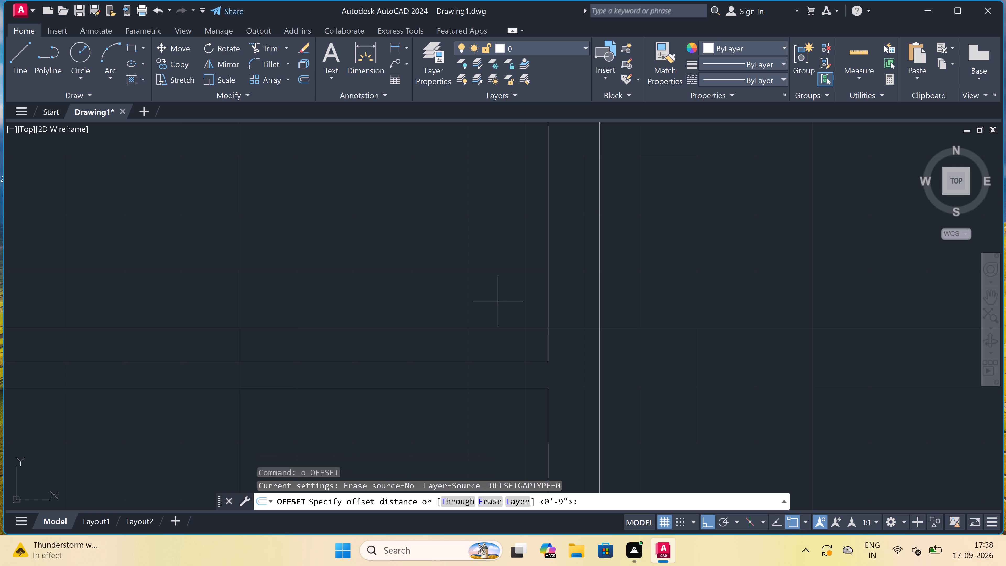
scroll(497, 299, down, 4)
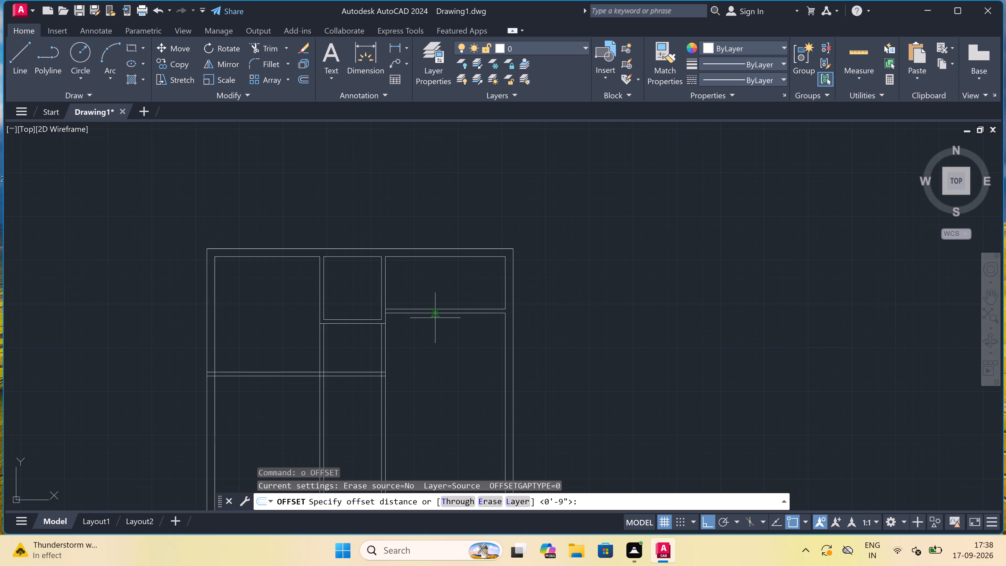
click(438, 313)
scroll(425, 388, down, 2)
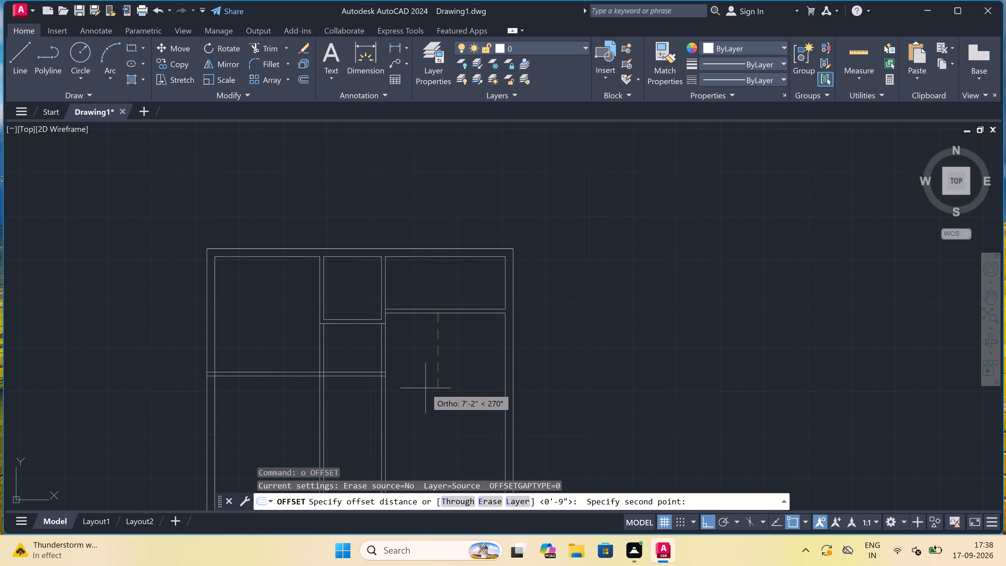
scroll(423, 405, up, 2)
scroll(427, 377, up, 2)
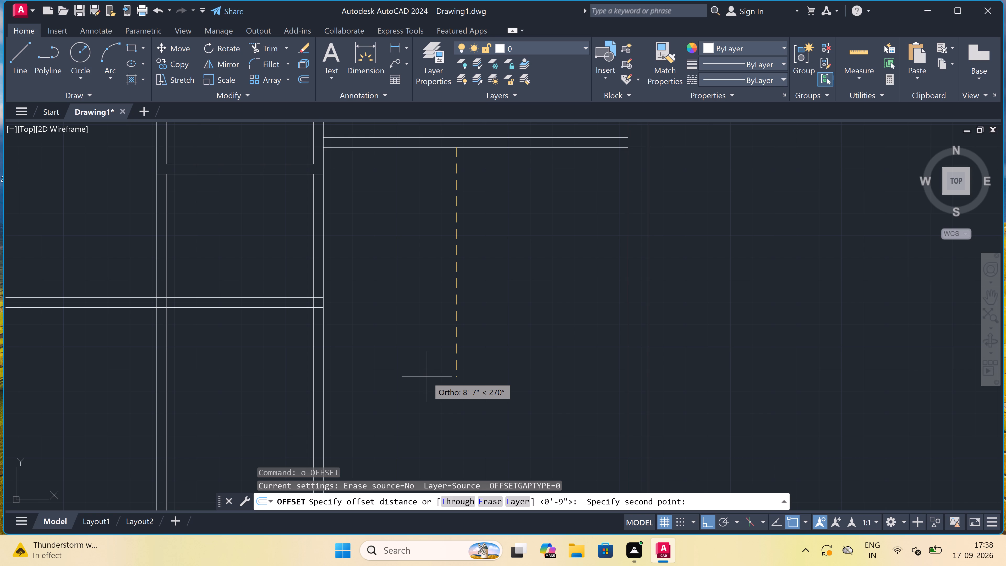
text(11')
key(4)
text(")
key(space)
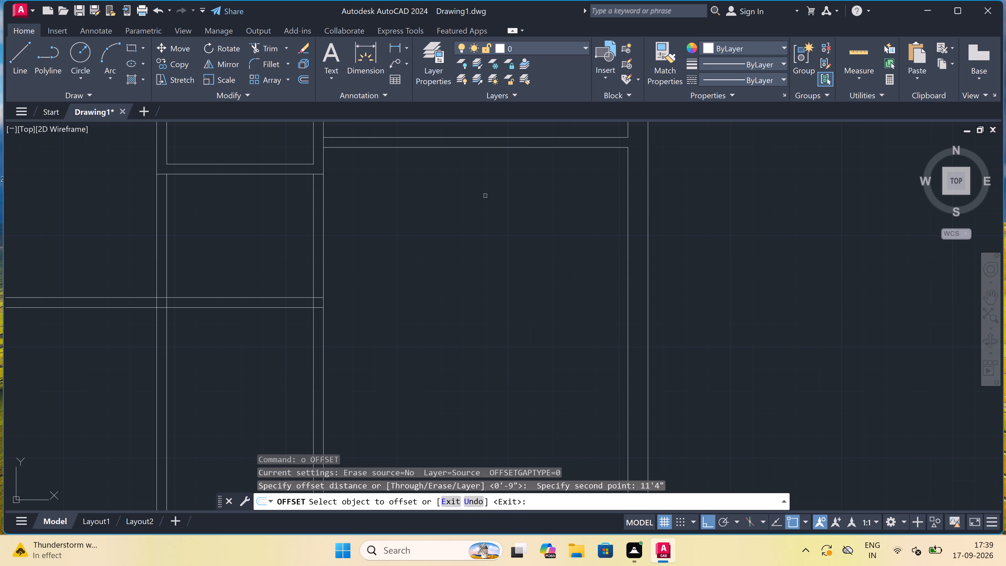
click(479, 148)
click(474, 202)
scroll(474, 202, down, 4)
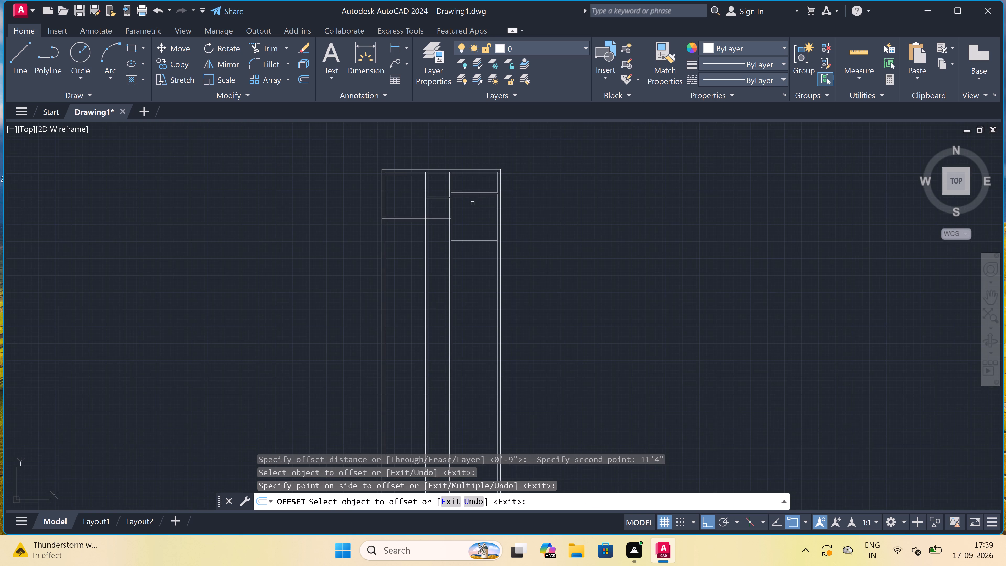
scroll(466, 237, up, 4)
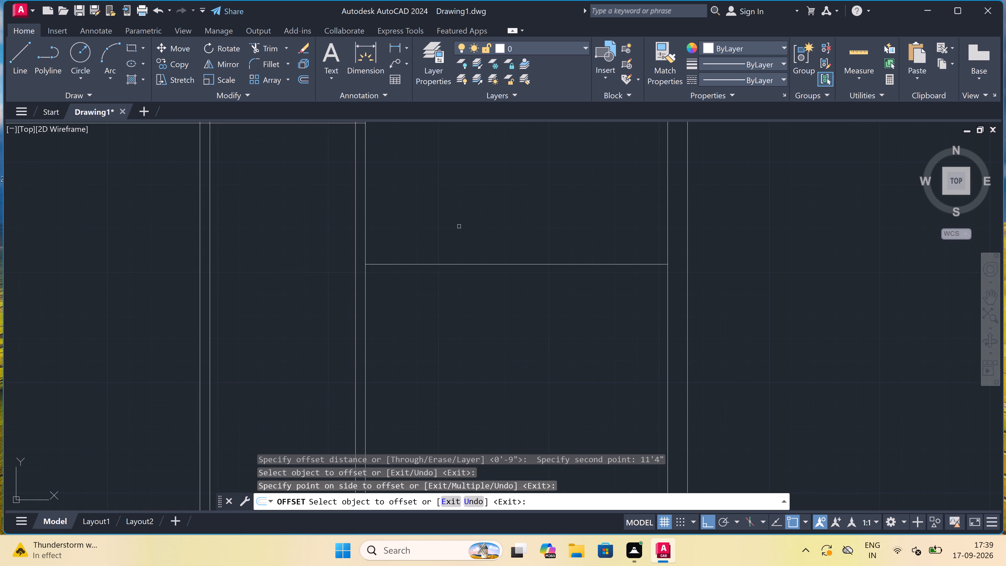
key(Escape)
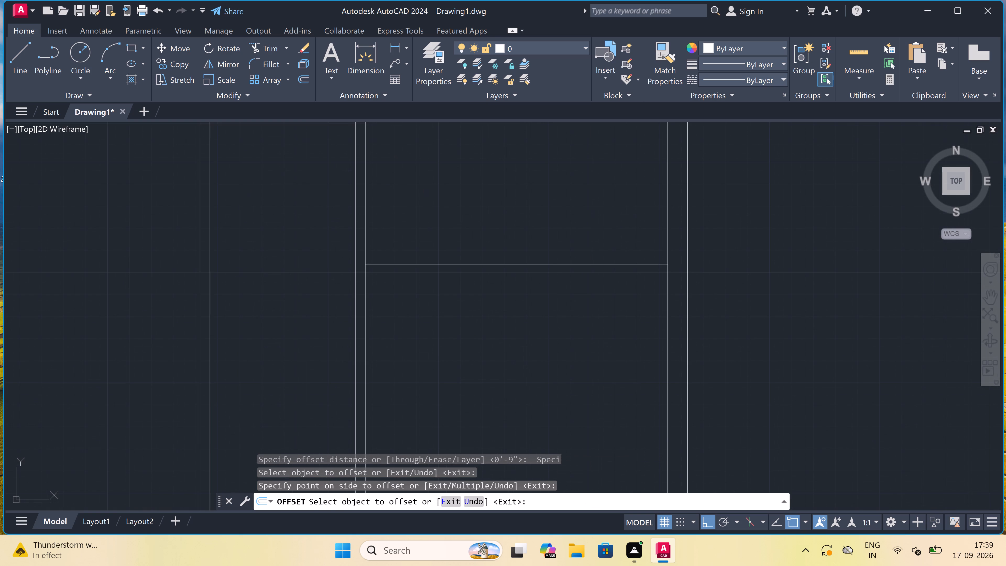
Offset the new horizontal line in the right column 4.5" downward to form the partition's thickness.
key(space)
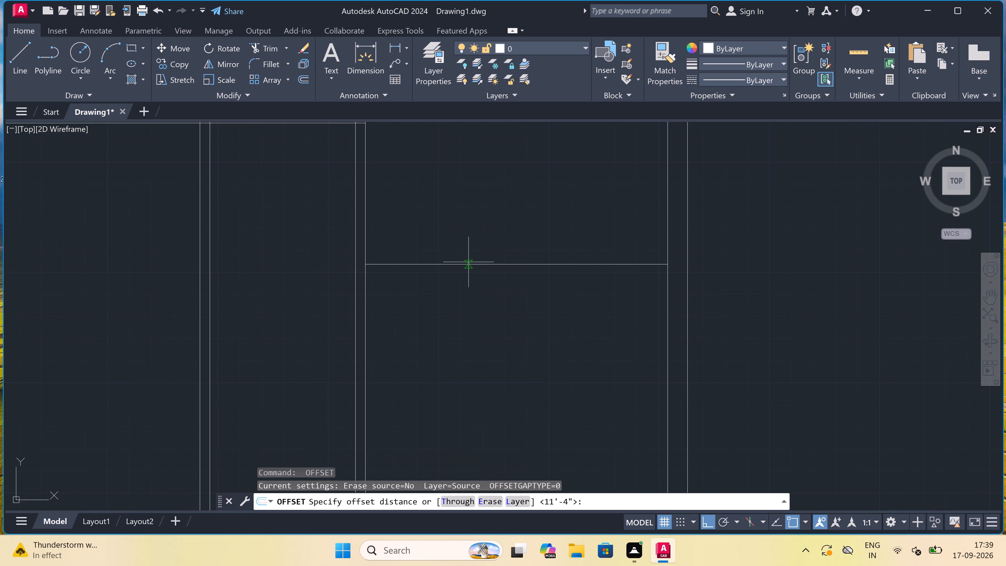
click(468, 263)
text(4.5")
key(space)
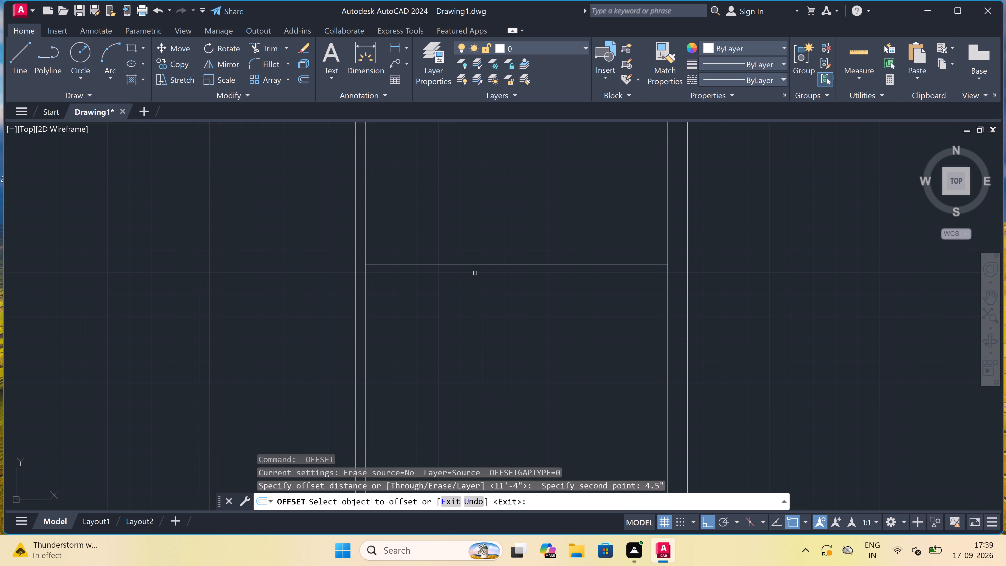
click(474, 265)
click(466, 288)
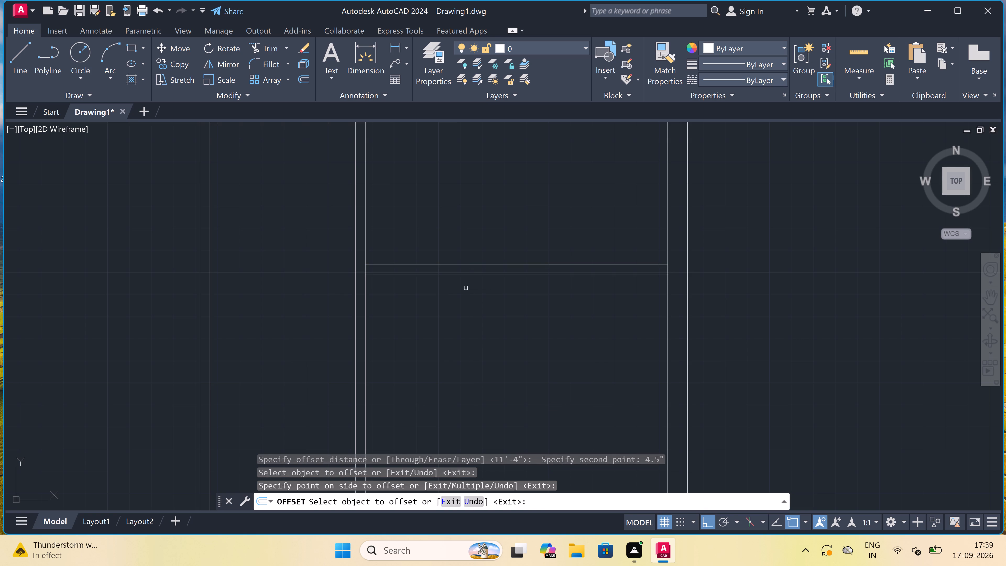
key(Escape)
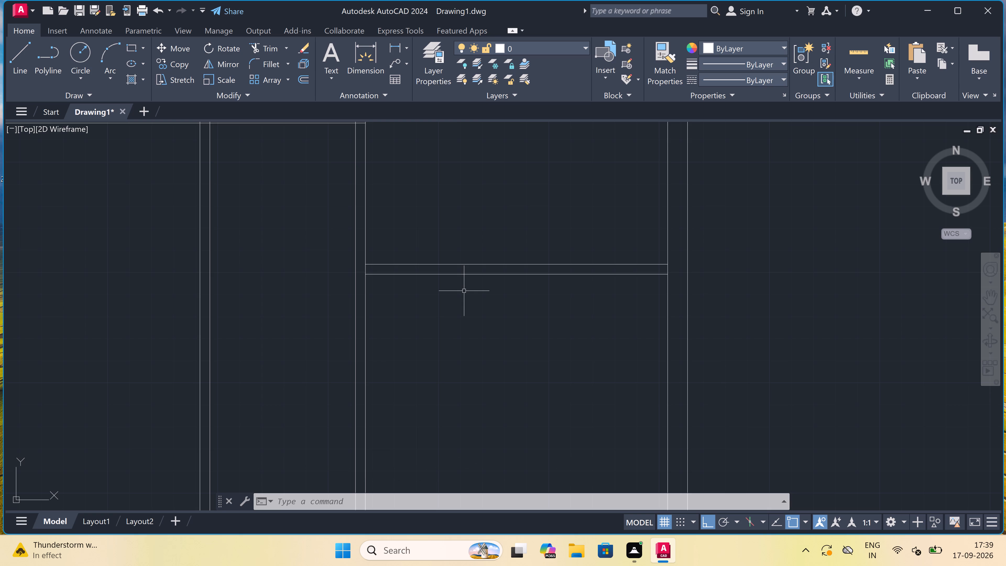
Trim the horizontal partition line ends lying inside the vertical partition between the middle and right columns.
scroll(464, 291, down, 4)
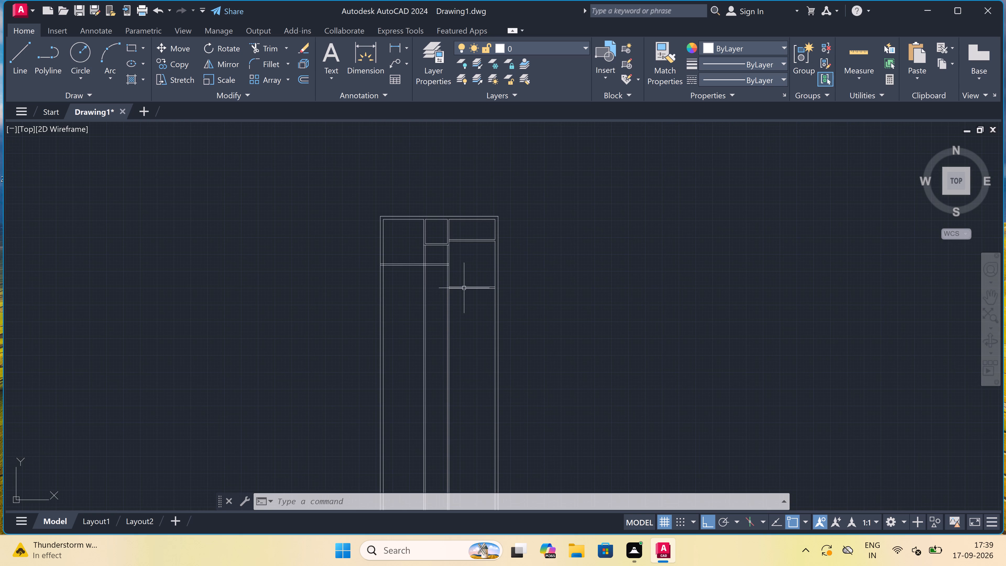
scroll(459, 291, up, 1)
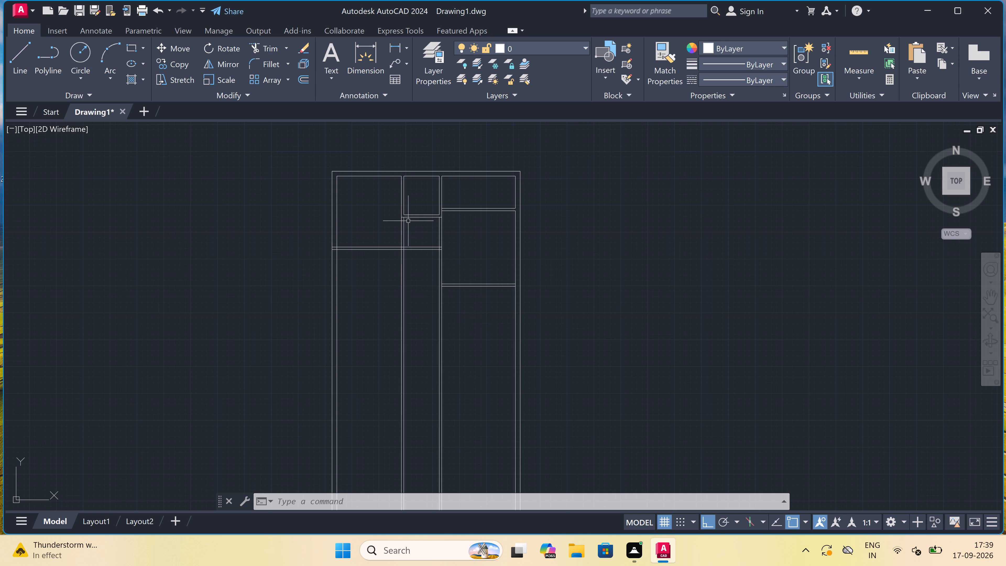
scroll(419, 238, up, 2)
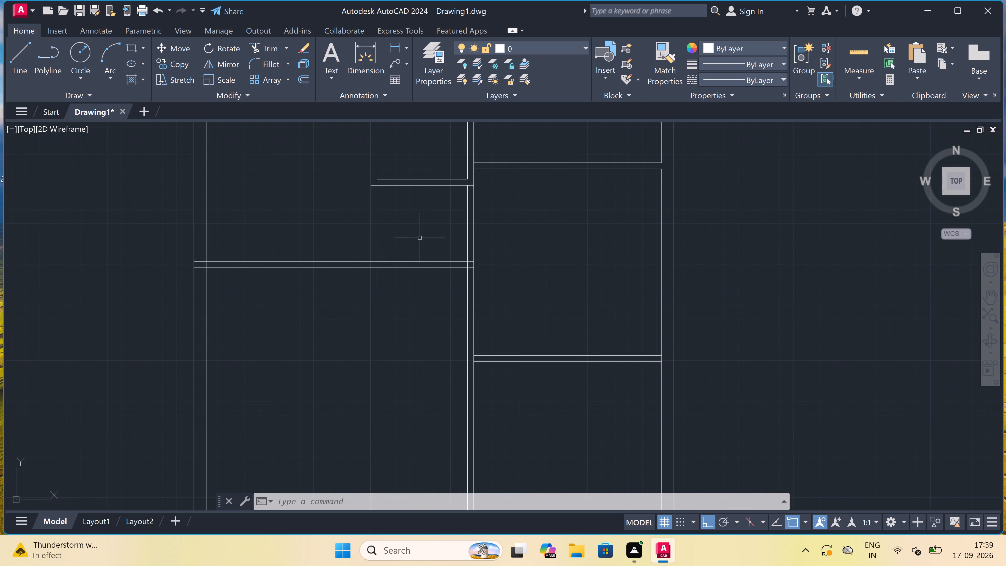
text(tr)
key(space)
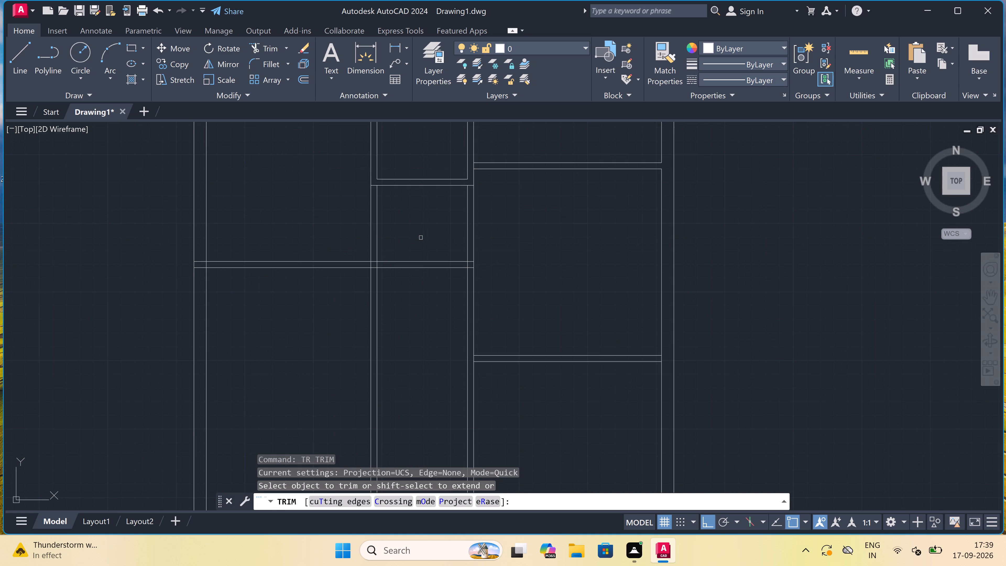
scroll(464, 181, up, 1)
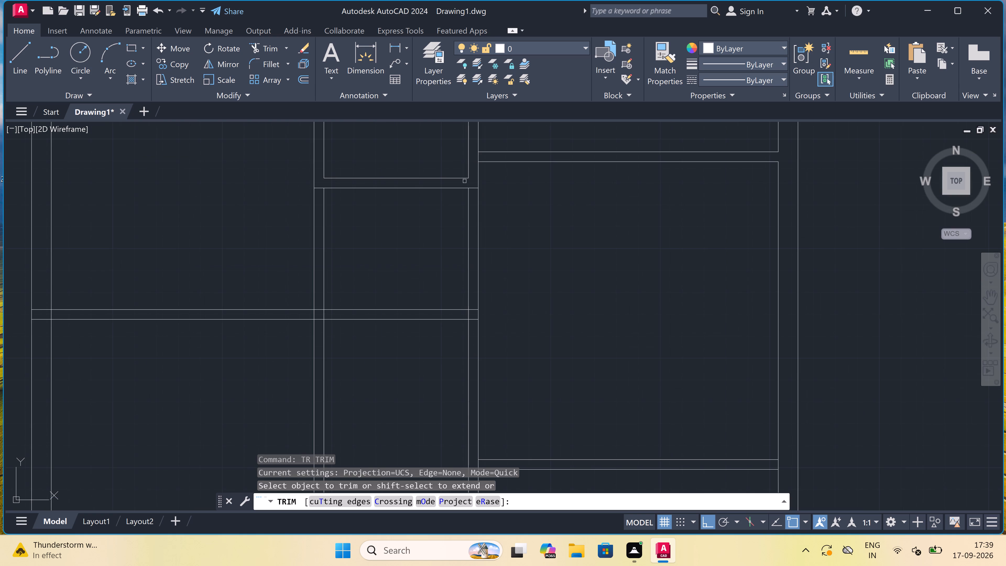
click(475, 187)
click(475, 187)
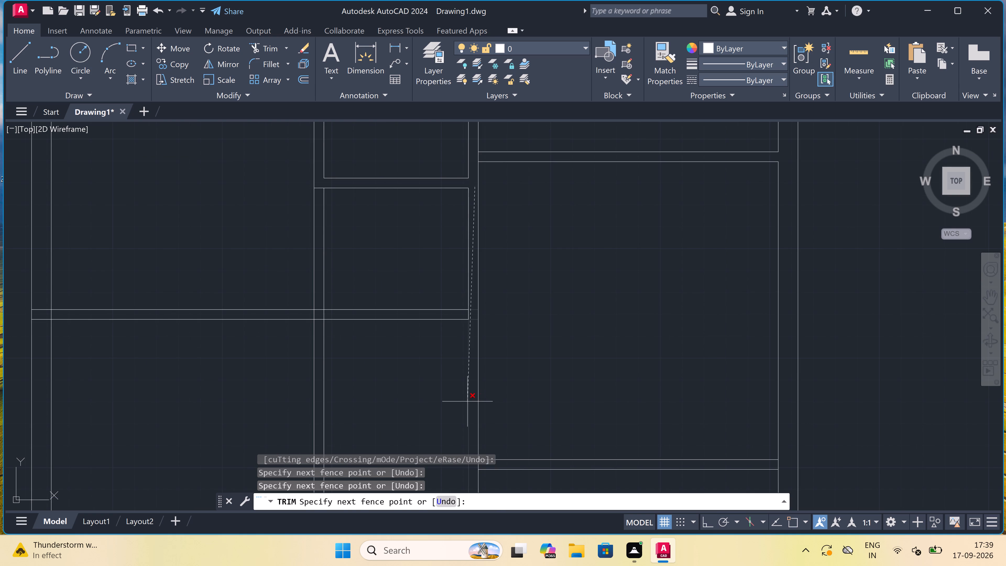
scroll(467, 401, up, 3)
click(479, 390)
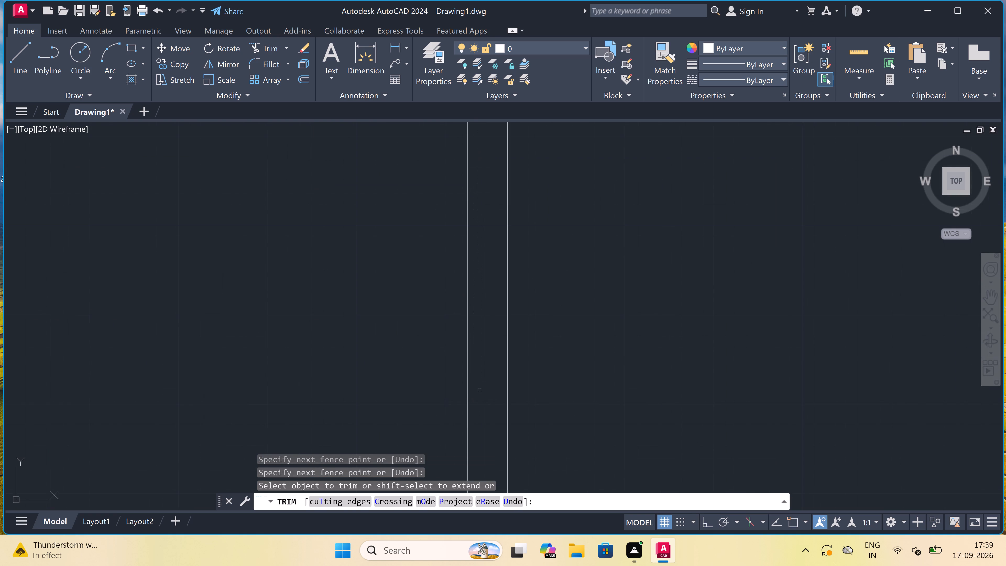
Trim the vertical partition's right line between the right column's lowest two horizontal partition lines, opening the junction.
scroll(482, 348, down, 5)
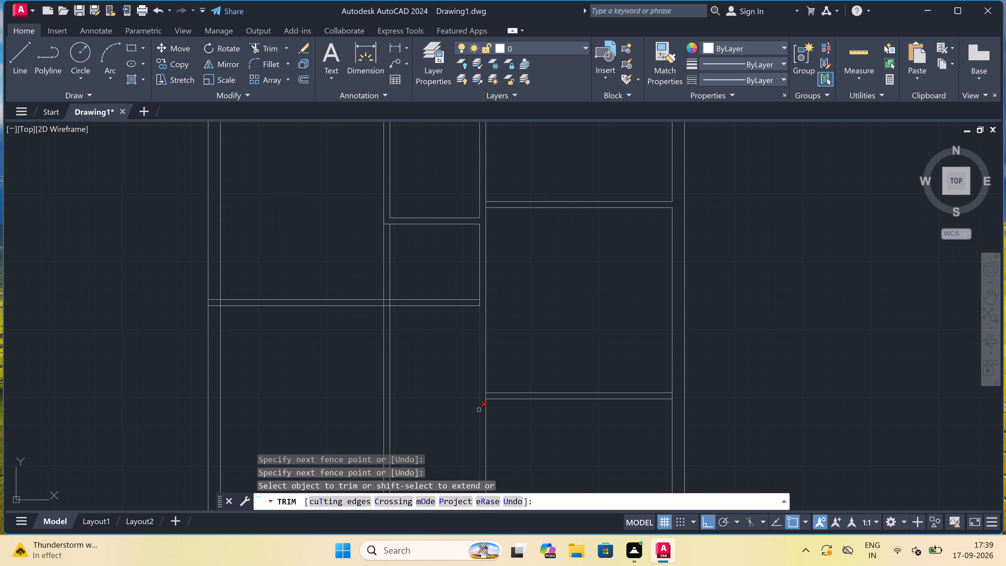
scroll(480, 406, up, 1)
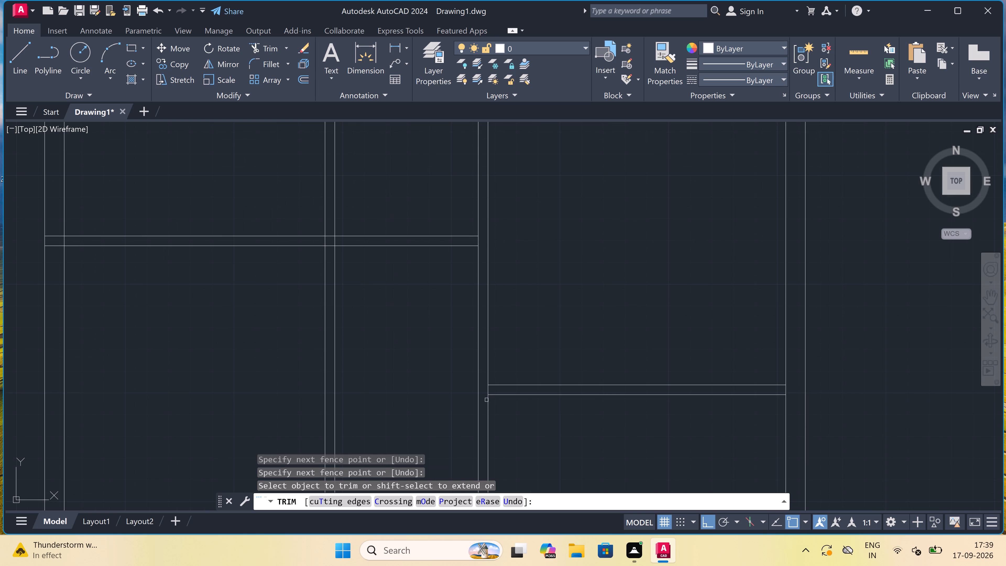
scroll(484, 385, up, 3)
drag(488, 410, 491, 411)
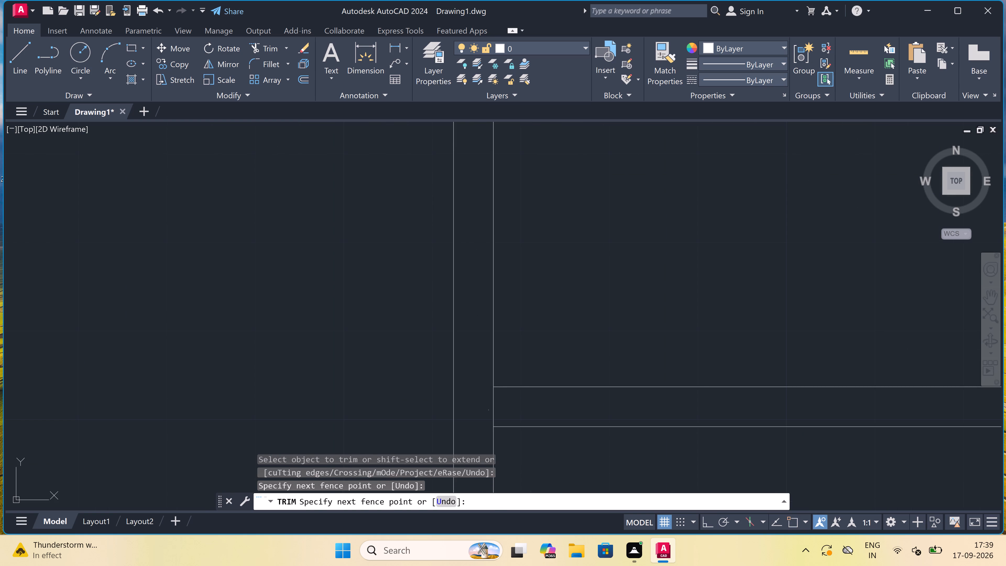
double_click(513, 410)
click(494, 410)
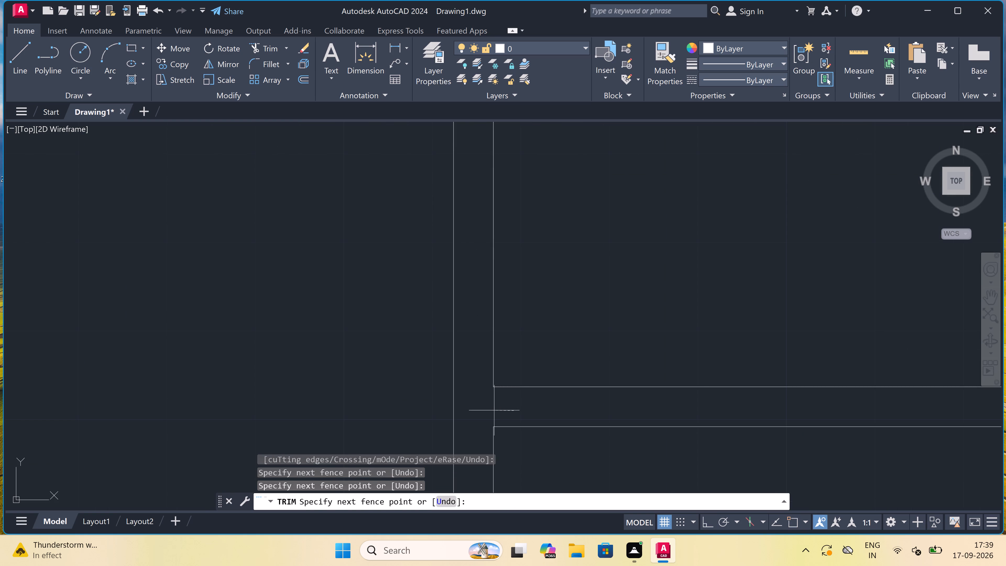
key(Escape)
Trim the left room's lower horizontal partition's two lines where they cross the middle column's space.
scroll(483, 353, down, 5)
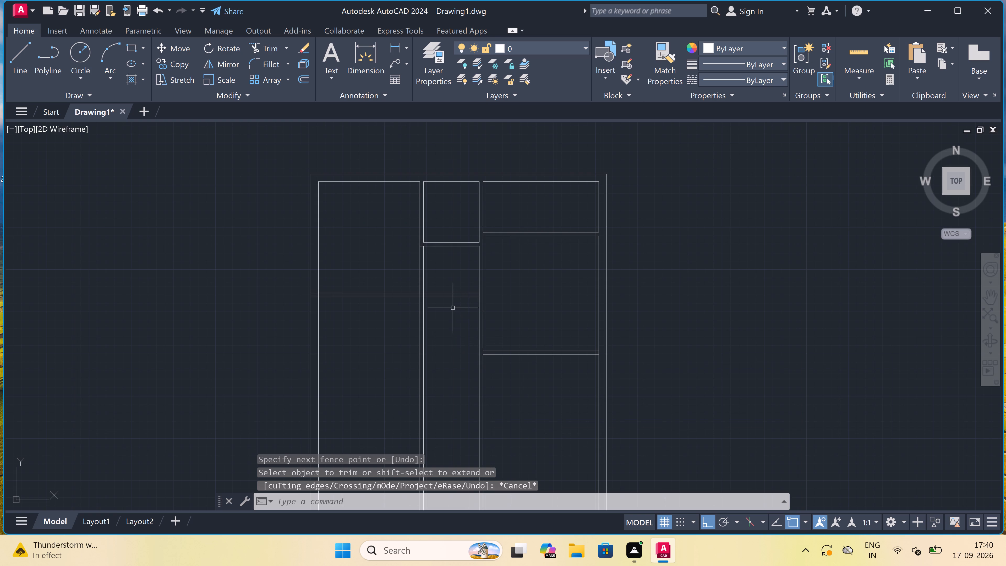
scroll(423, 286, up, 2)
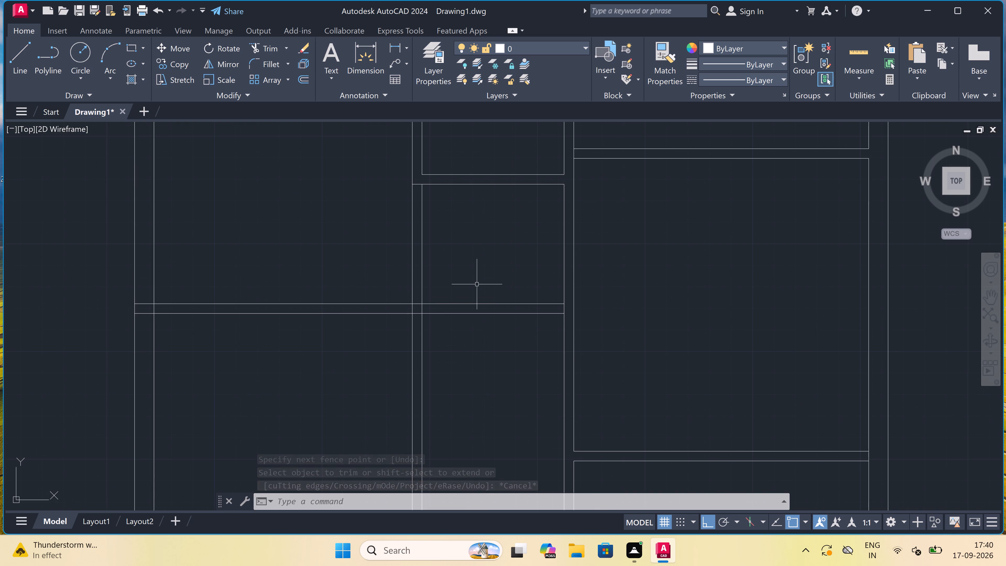
scroll(477, 284, down, 1)
text(tr)
key(space)
click(466, 277)
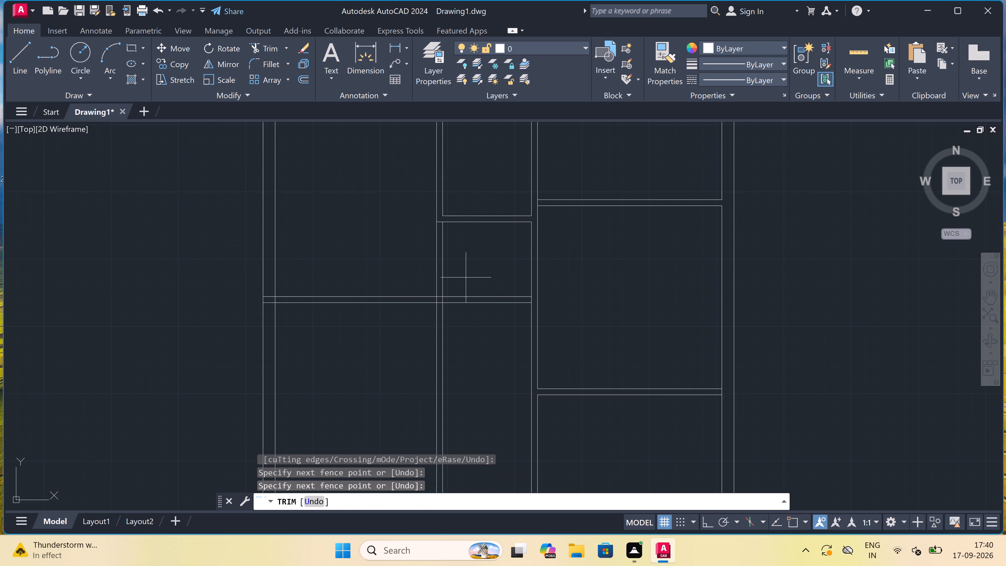
click(468, 349)
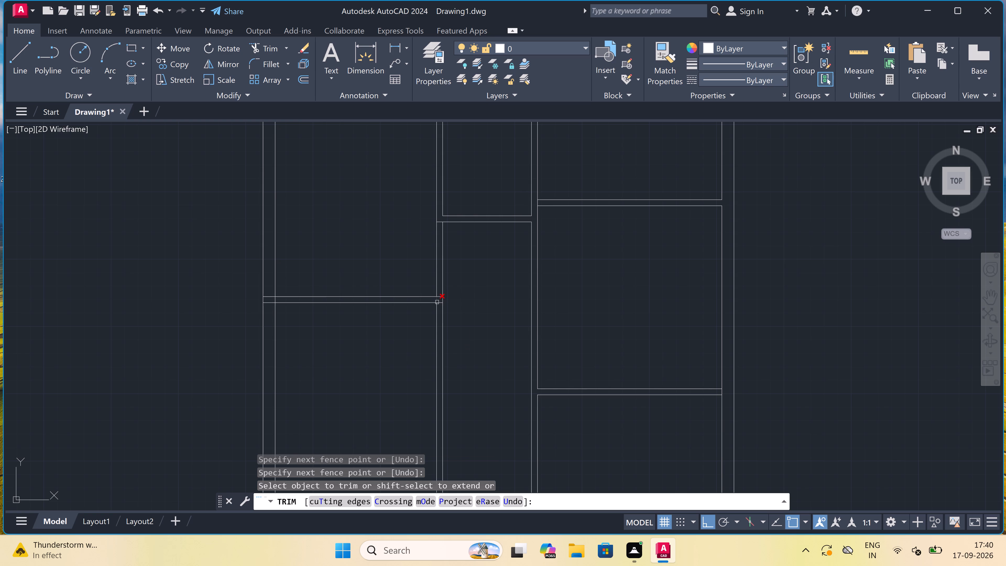
key(Escape)
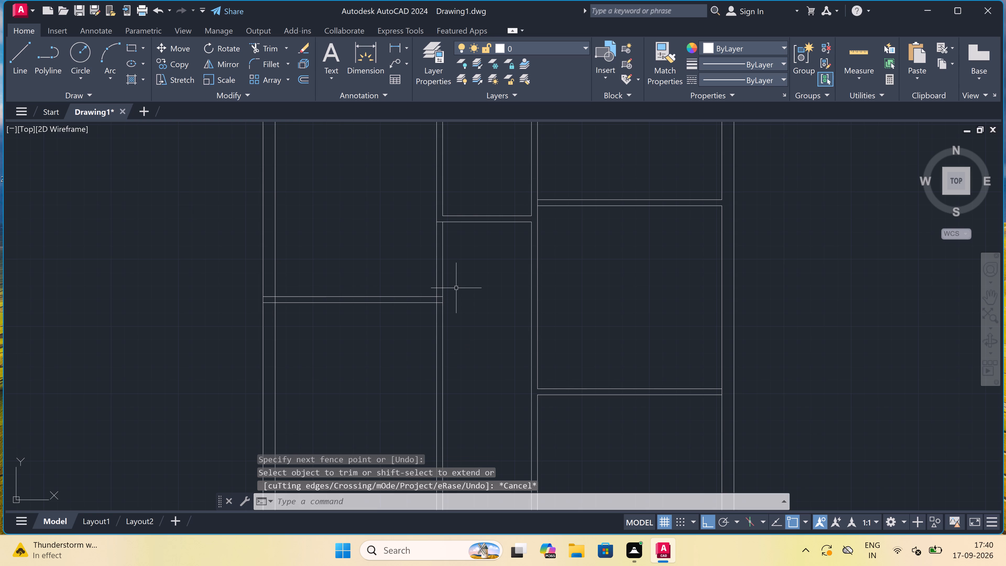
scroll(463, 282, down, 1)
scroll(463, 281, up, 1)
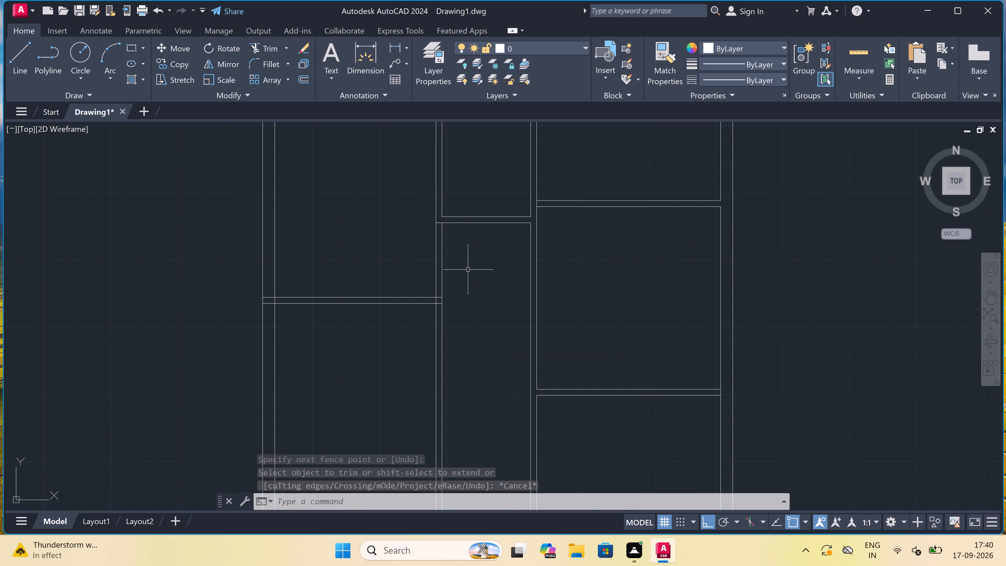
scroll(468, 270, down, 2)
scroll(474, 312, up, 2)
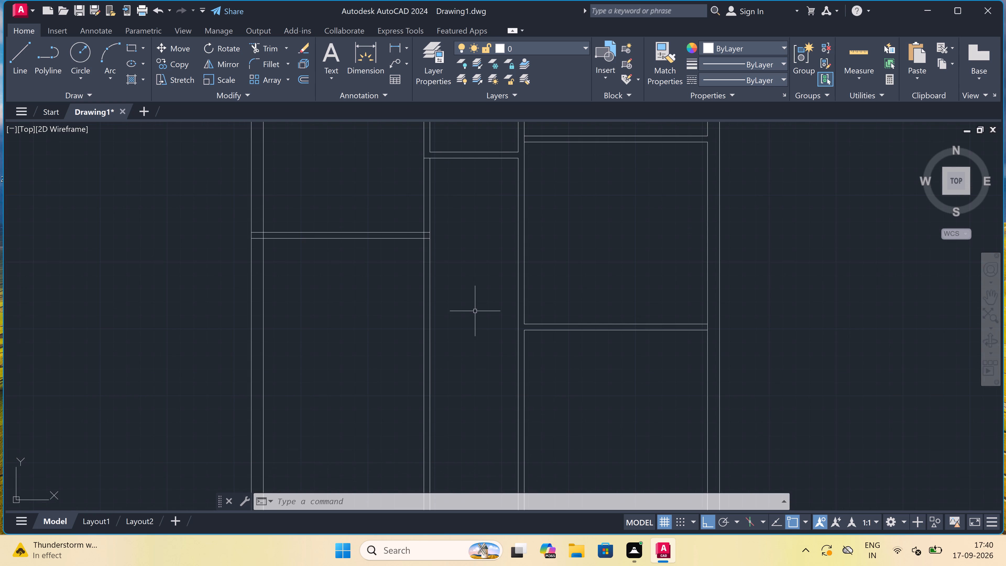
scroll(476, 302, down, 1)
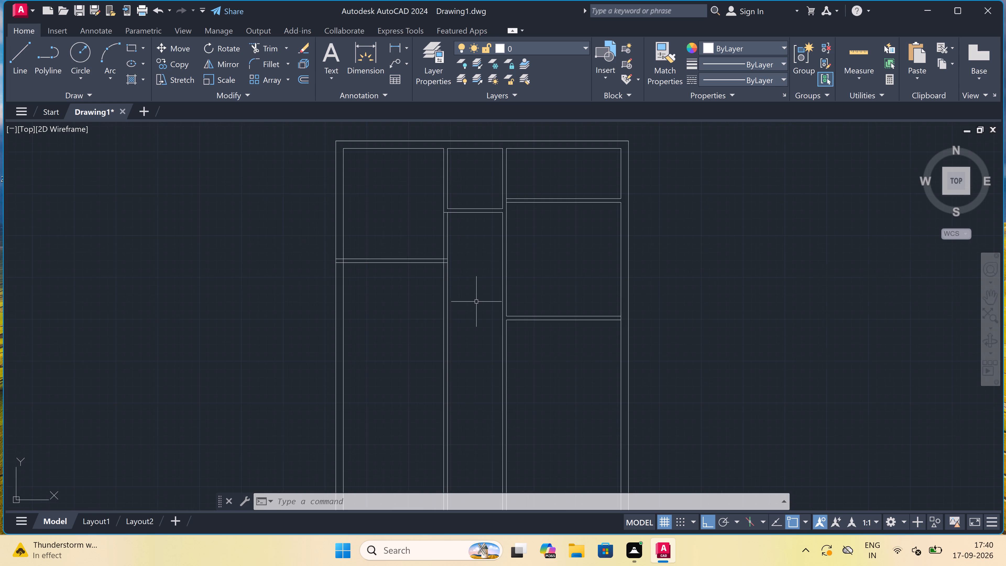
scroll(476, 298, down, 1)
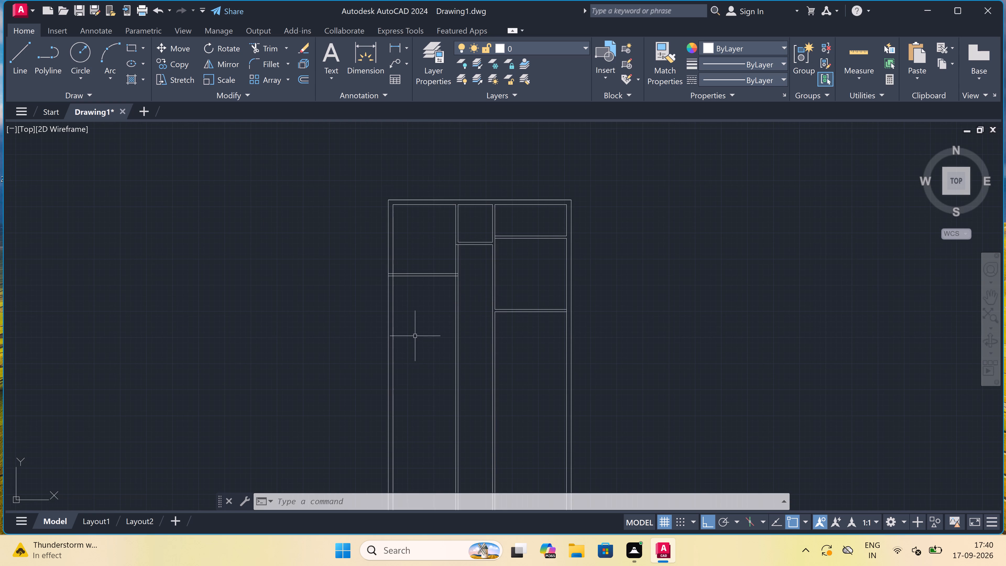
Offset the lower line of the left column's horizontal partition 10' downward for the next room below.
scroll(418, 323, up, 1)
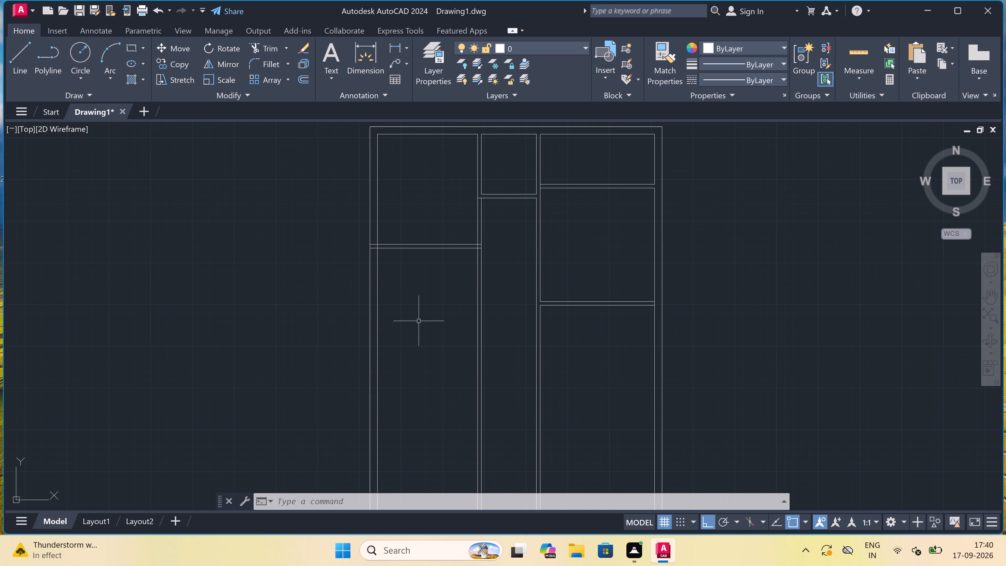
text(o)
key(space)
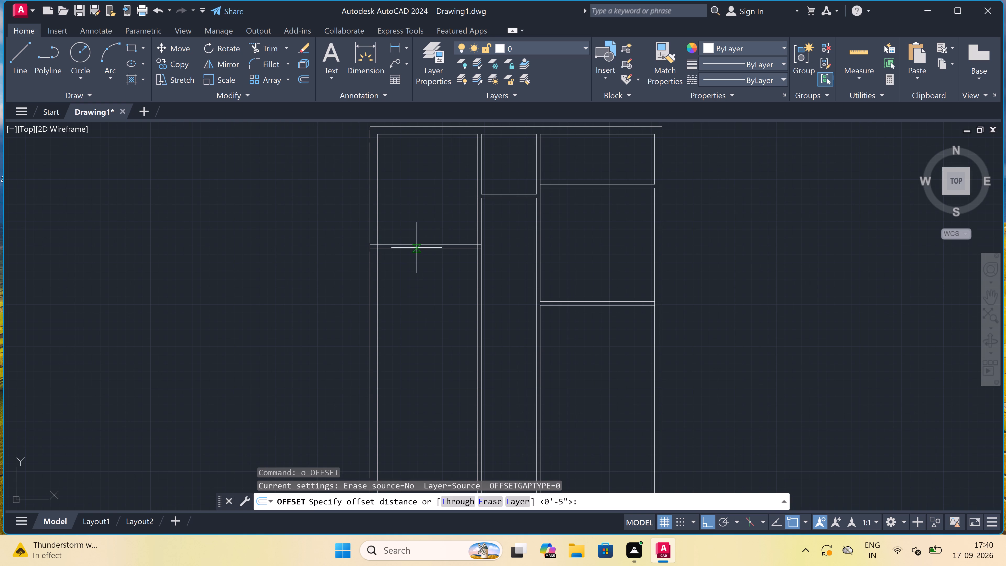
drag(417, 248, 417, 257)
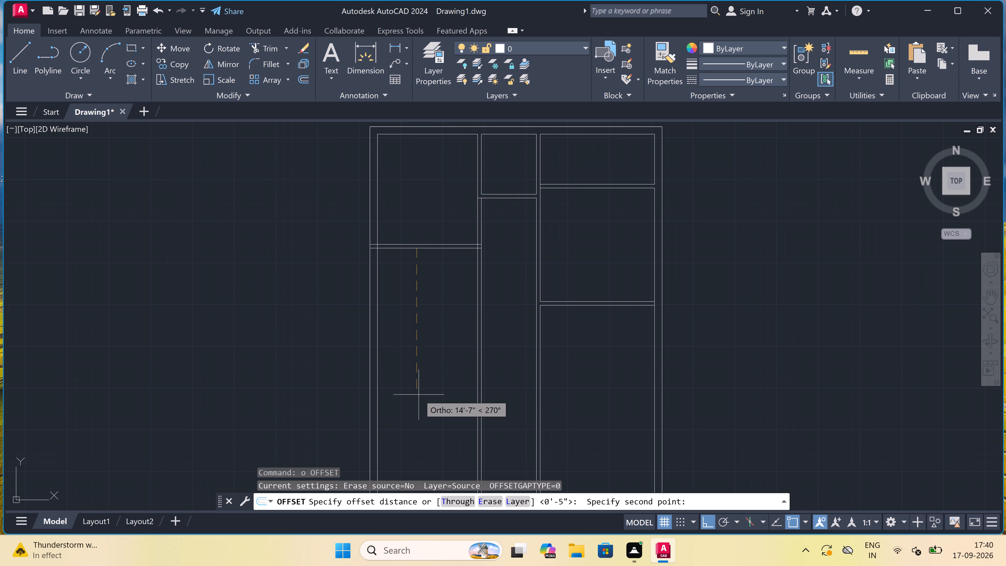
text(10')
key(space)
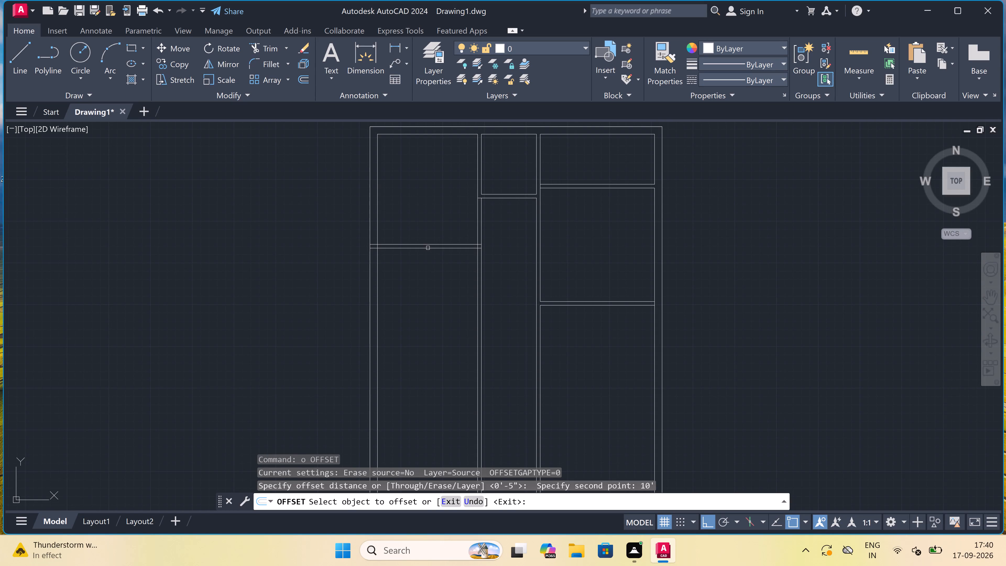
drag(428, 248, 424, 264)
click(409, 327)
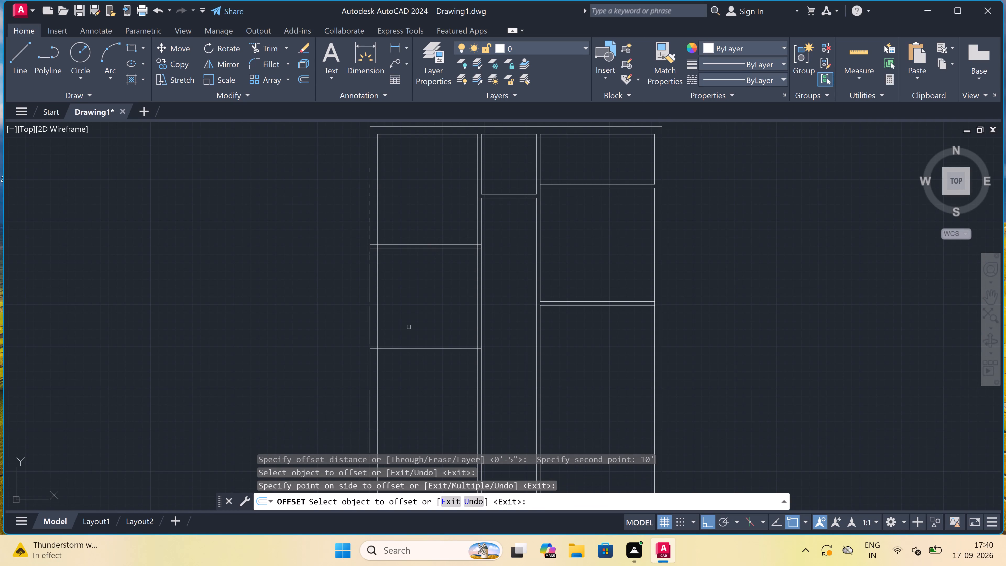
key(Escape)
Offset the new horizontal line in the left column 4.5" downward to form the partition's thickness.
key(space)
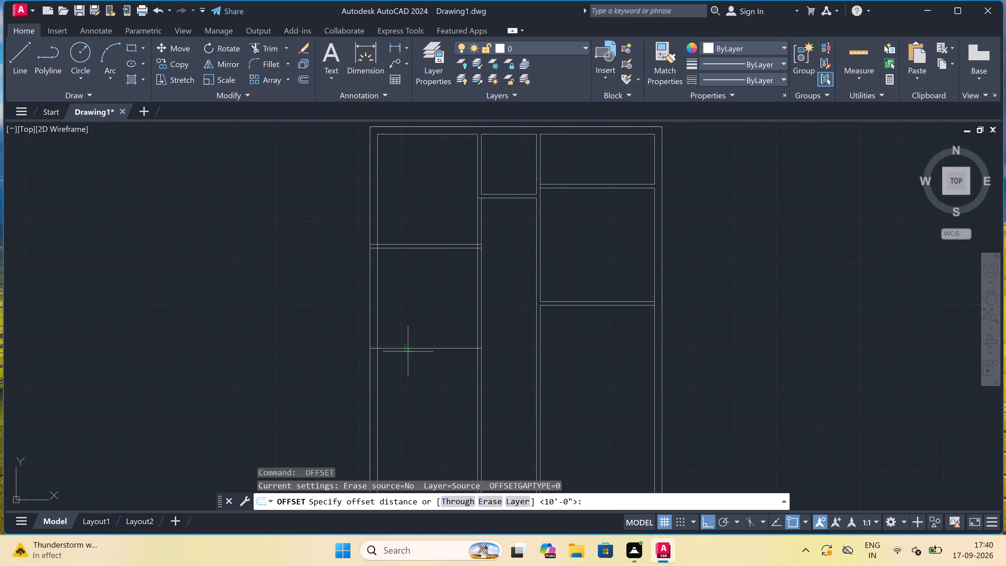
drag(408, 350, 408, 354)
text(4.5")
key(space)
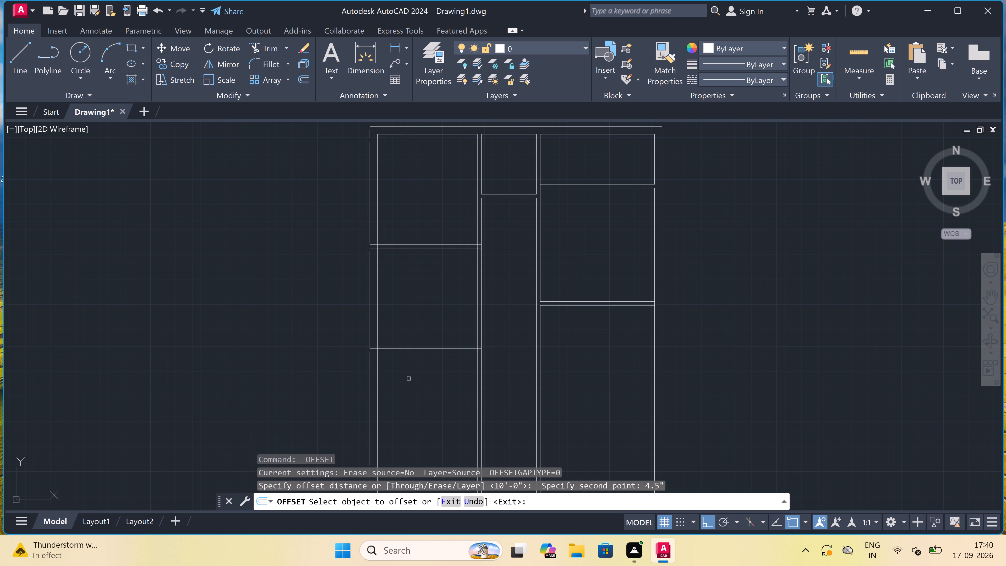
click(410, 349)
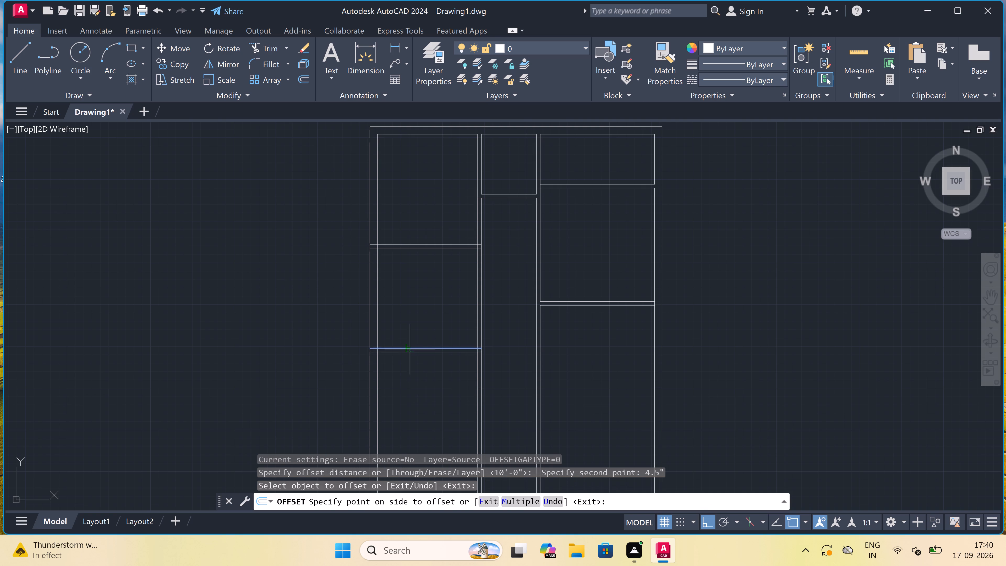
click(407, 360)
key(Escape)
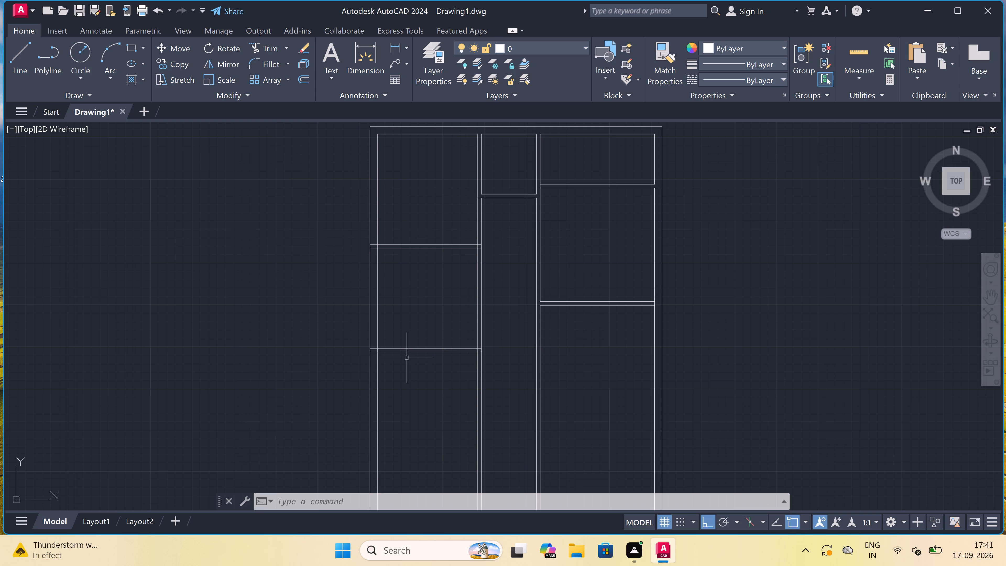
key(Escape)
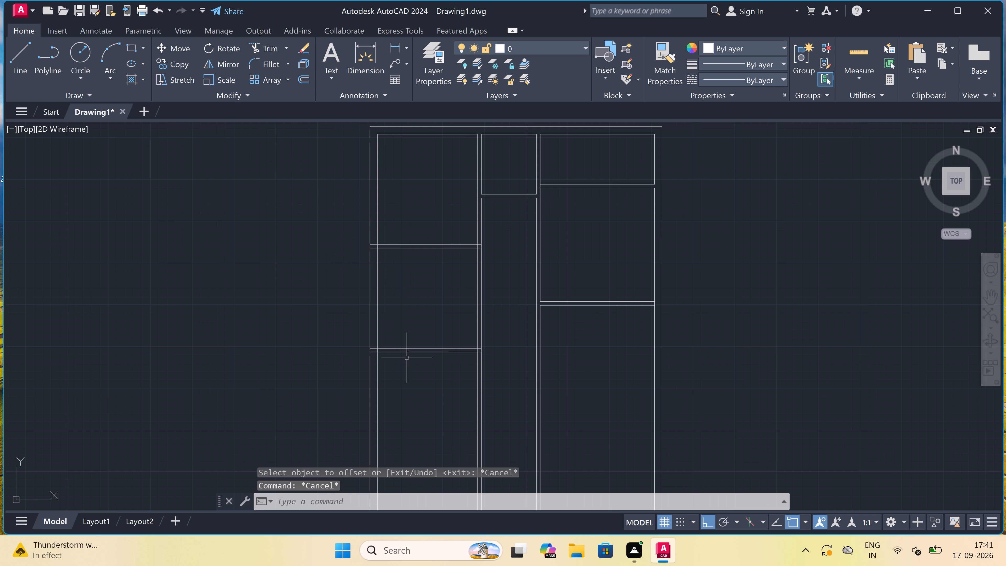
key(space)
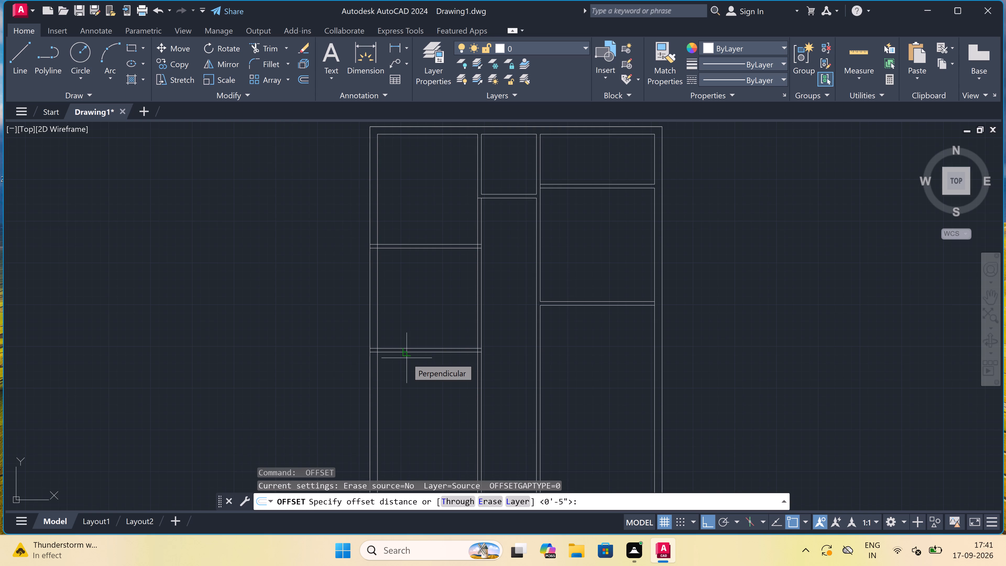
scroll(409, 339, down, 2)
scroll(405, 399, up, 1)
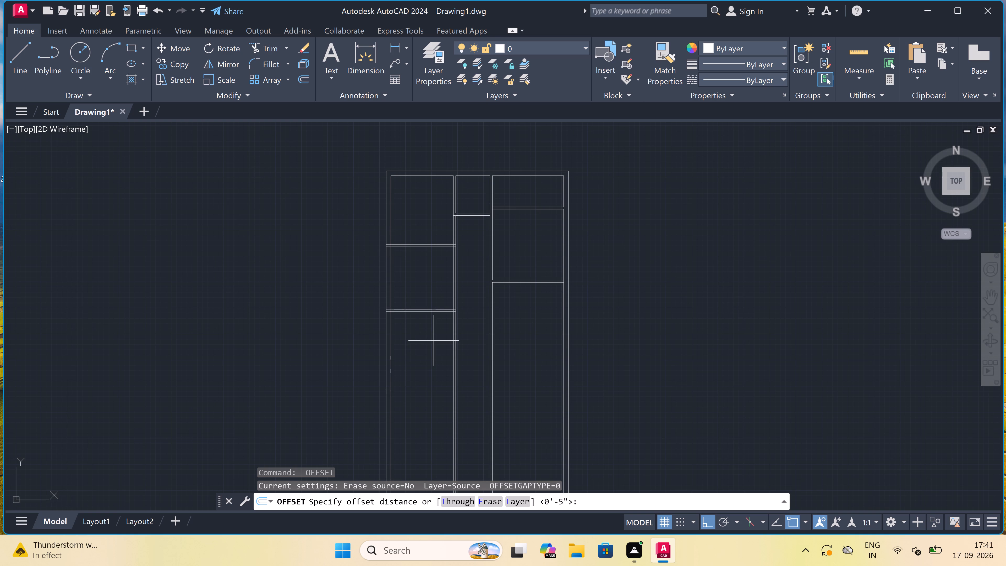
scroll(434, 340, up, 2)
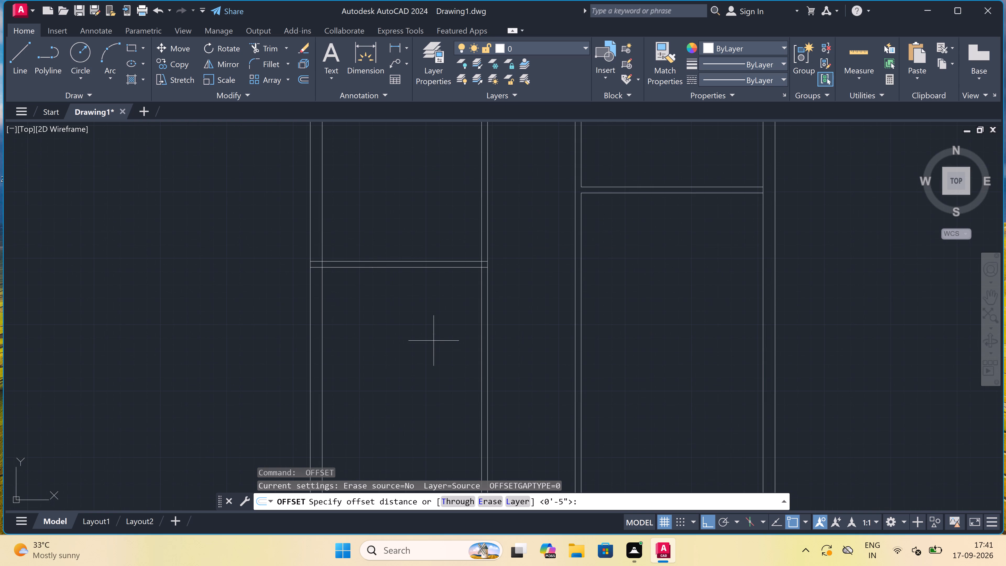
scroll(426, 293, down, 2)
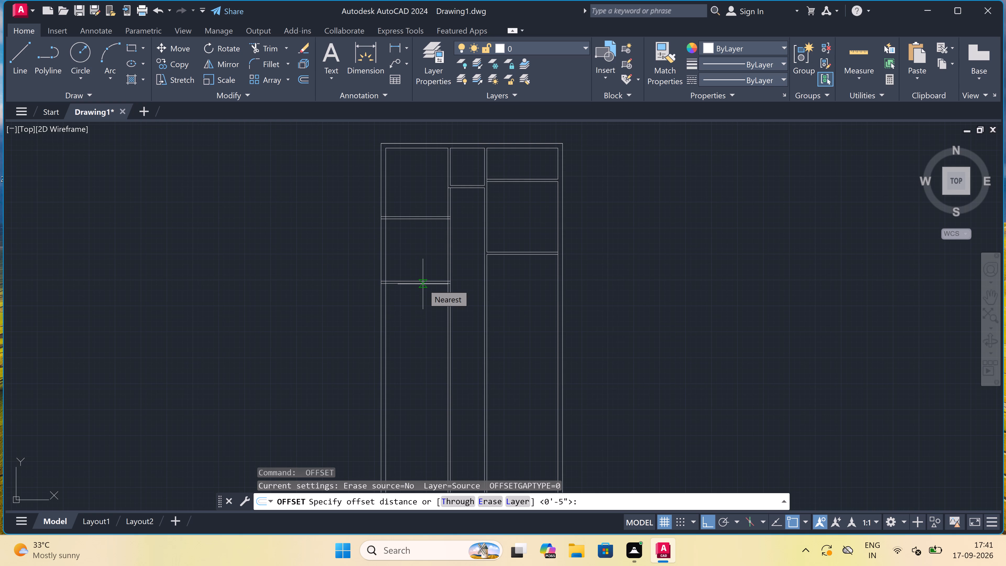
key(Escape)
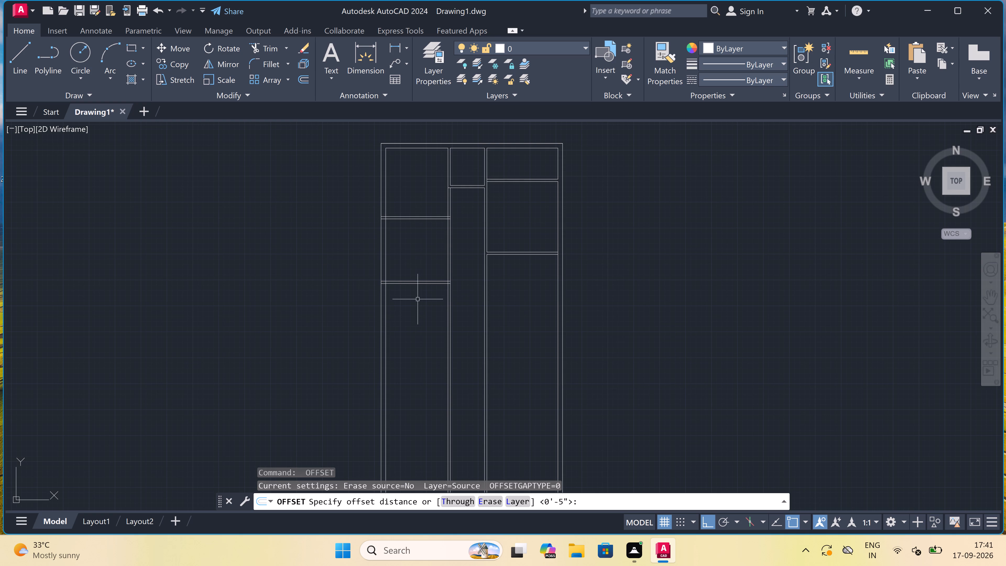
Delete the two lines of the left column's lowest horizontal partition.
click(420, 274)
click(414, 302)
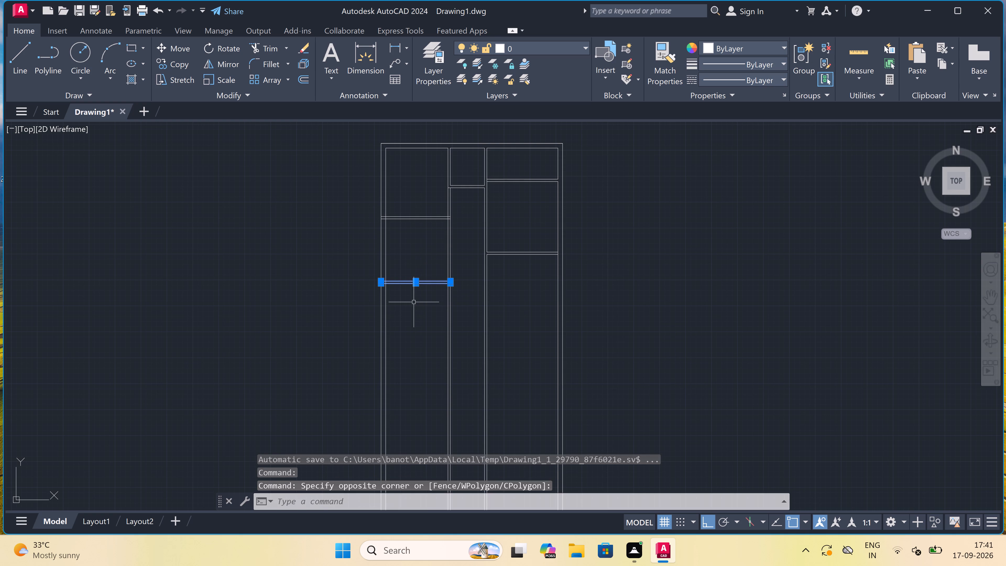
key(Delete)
Offset the lower line of the left column's remaining horizontal partition 11' downward for the next room.
key(o)
key(space)
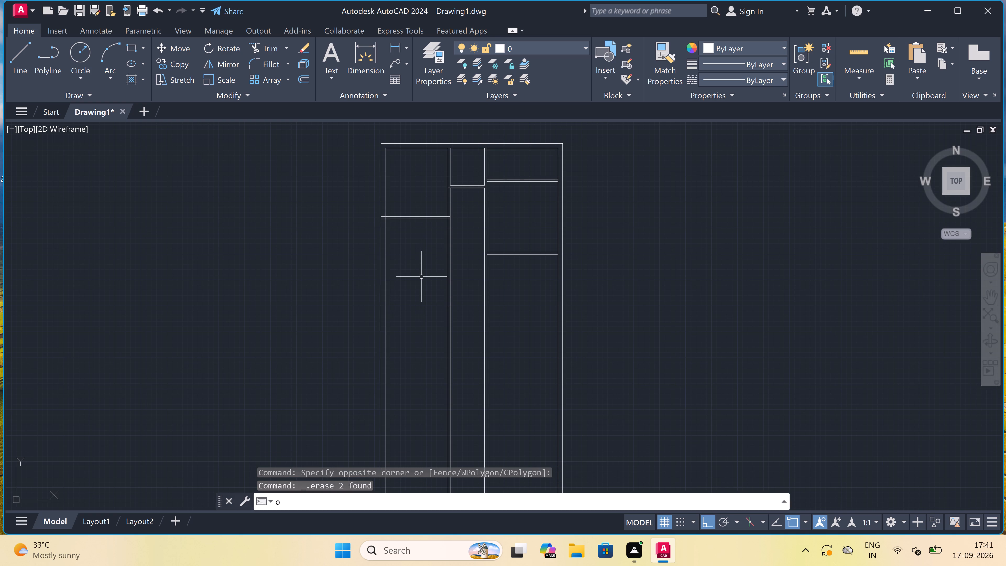
scroll(423, 249, up, 1)
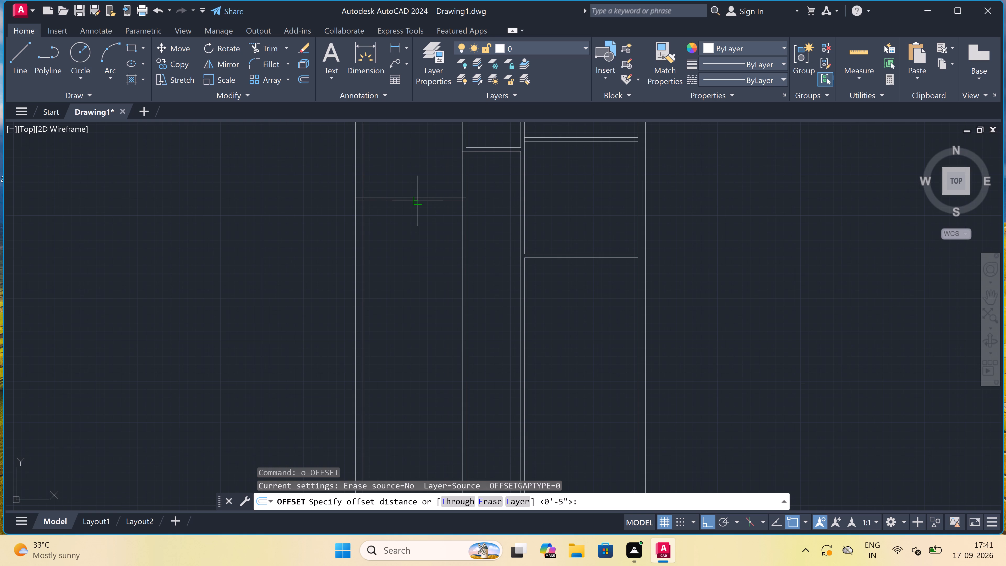
drag(414, 200, 414, 214)
text(11)
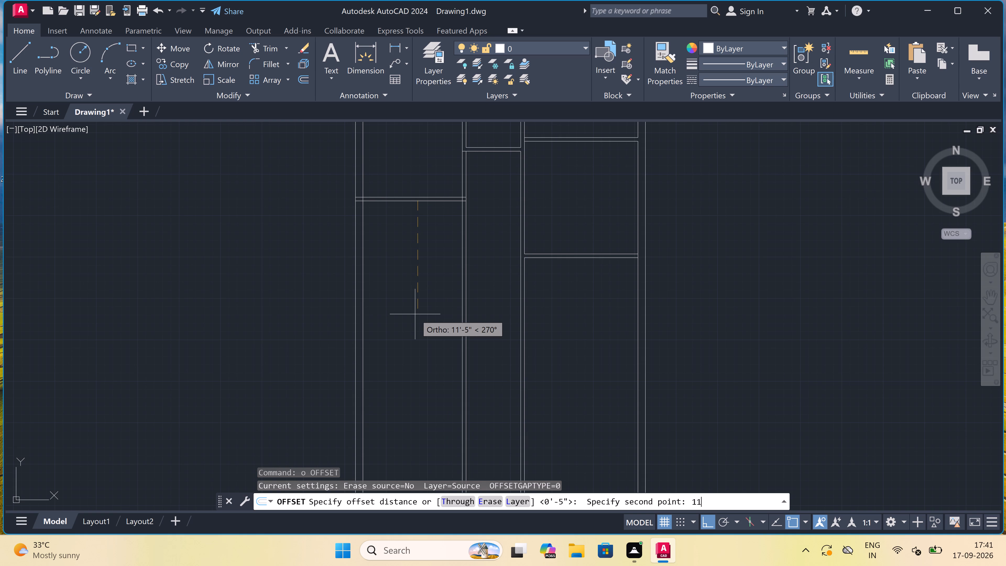
key(apostrophe)
key(space)
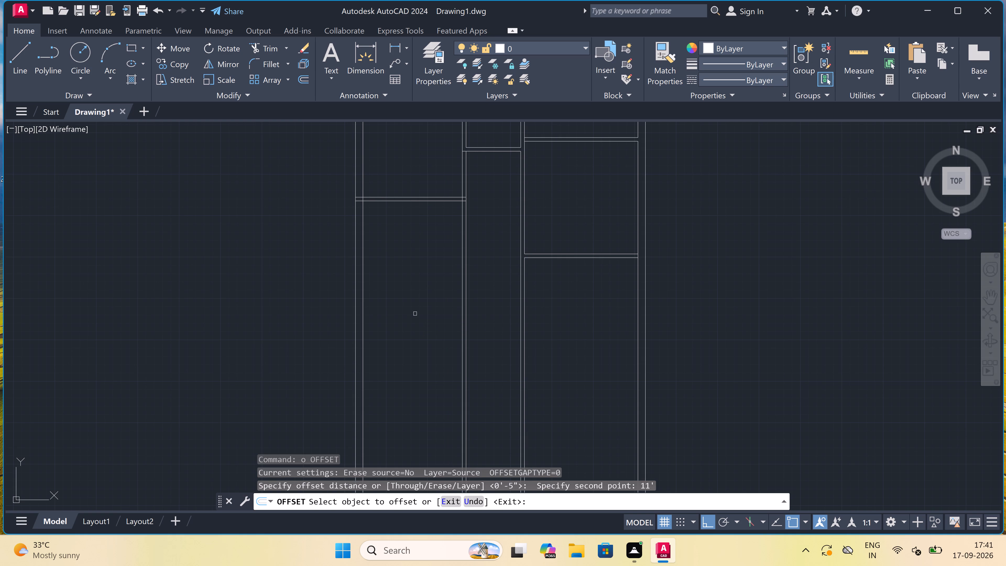
click(406, 202)
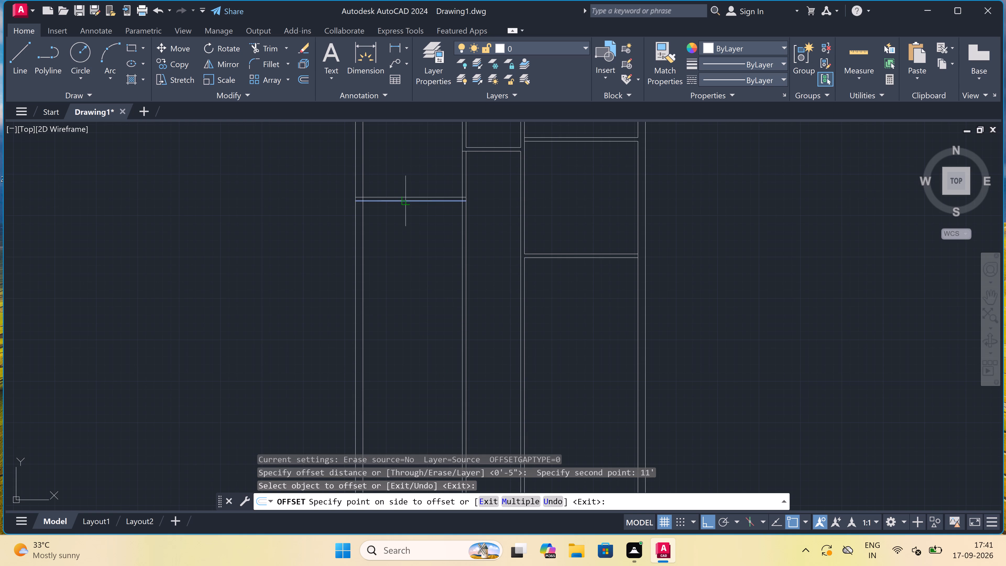
double_click(406, 240)
scroll(407, 240, down, 3)
scroll(406, 262, up, 3)
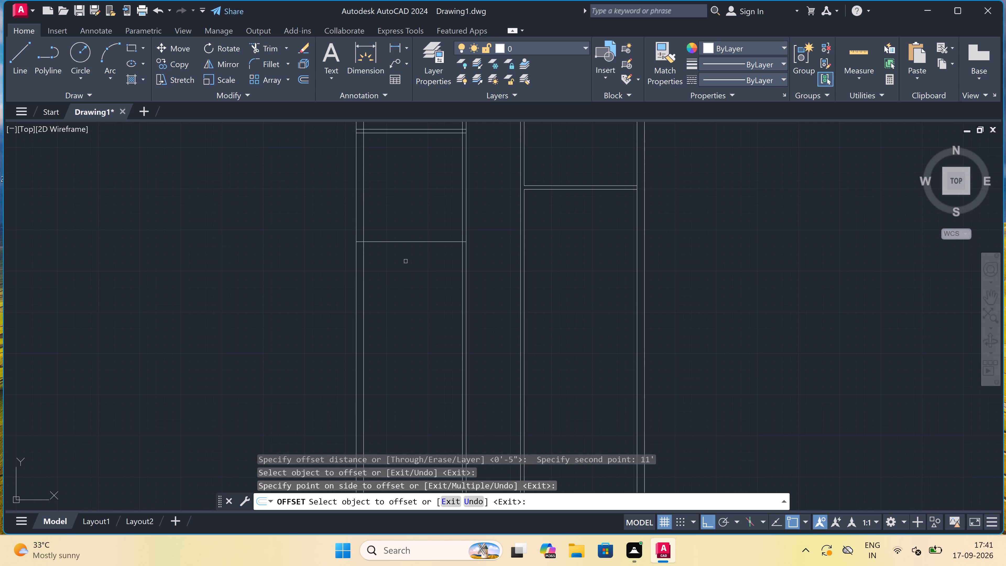
key(Escape)
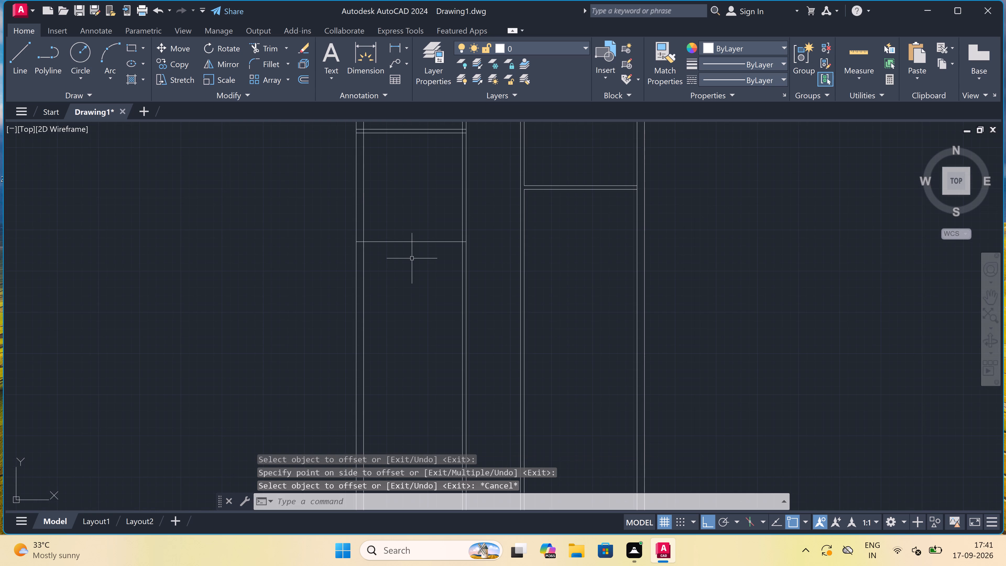
Offset the new horizontal line in the left column 4.5" downward to form the second partition's thickness.
text(o)
key(space)
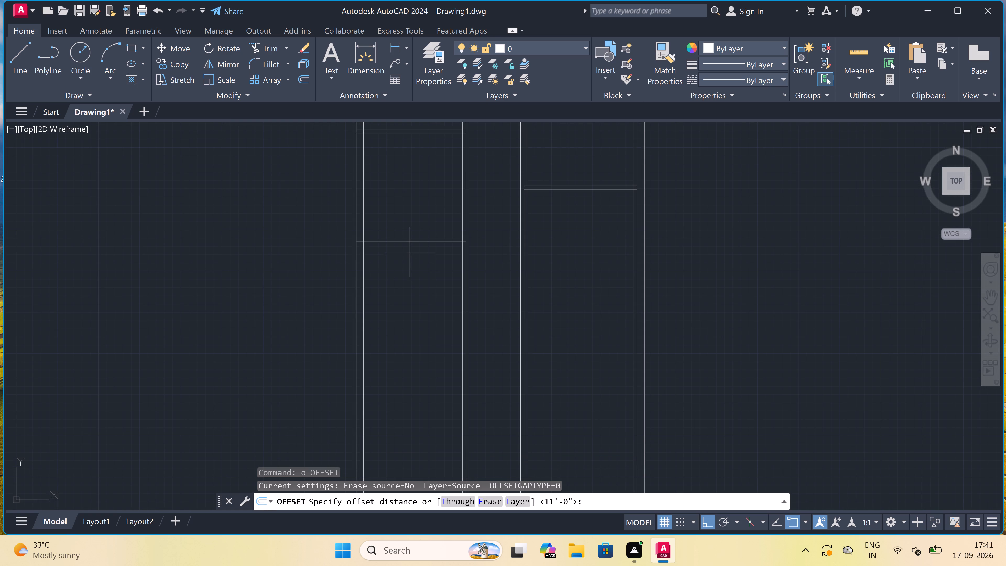
drag(404, 240, 405, 273)
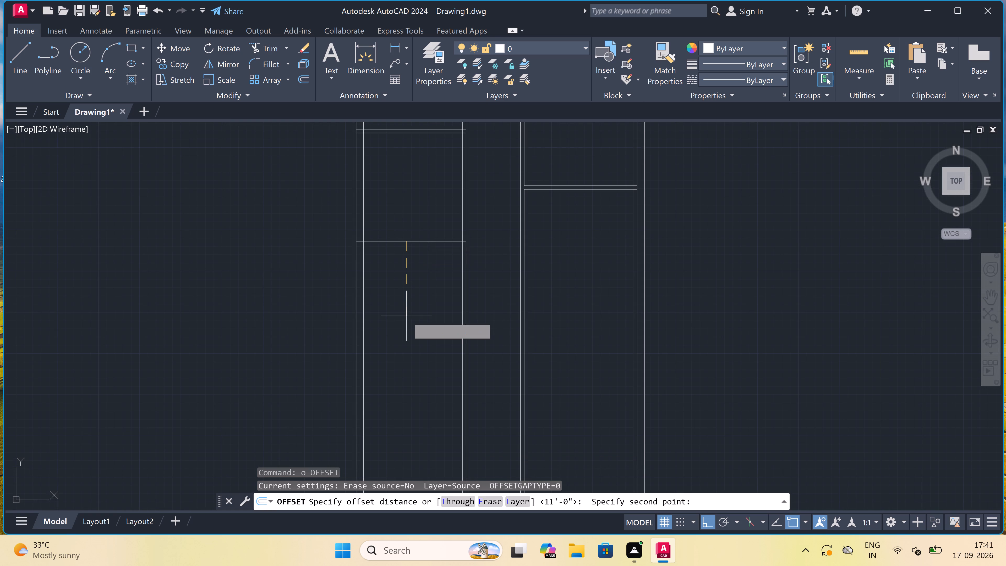
text(4.5")
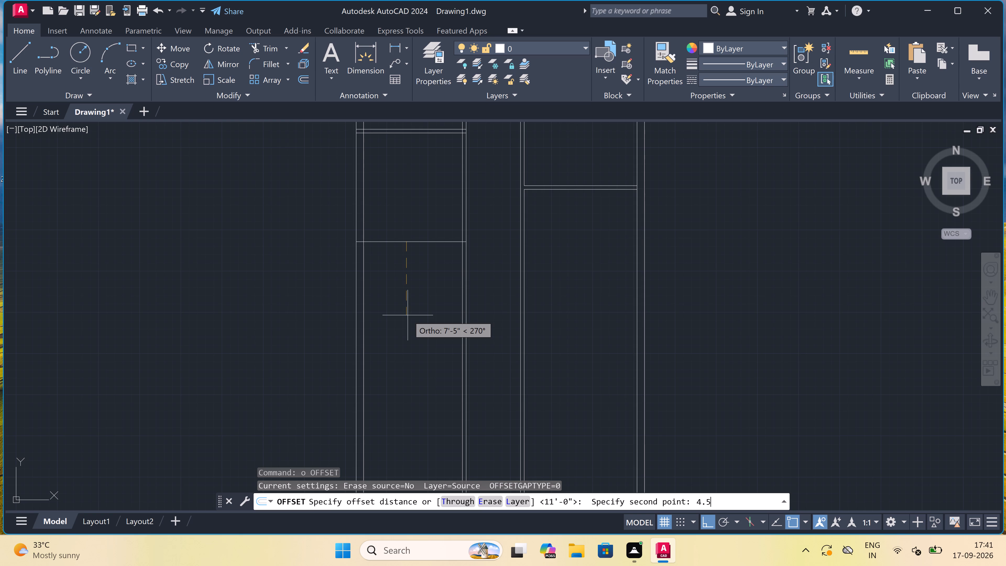
key(space)
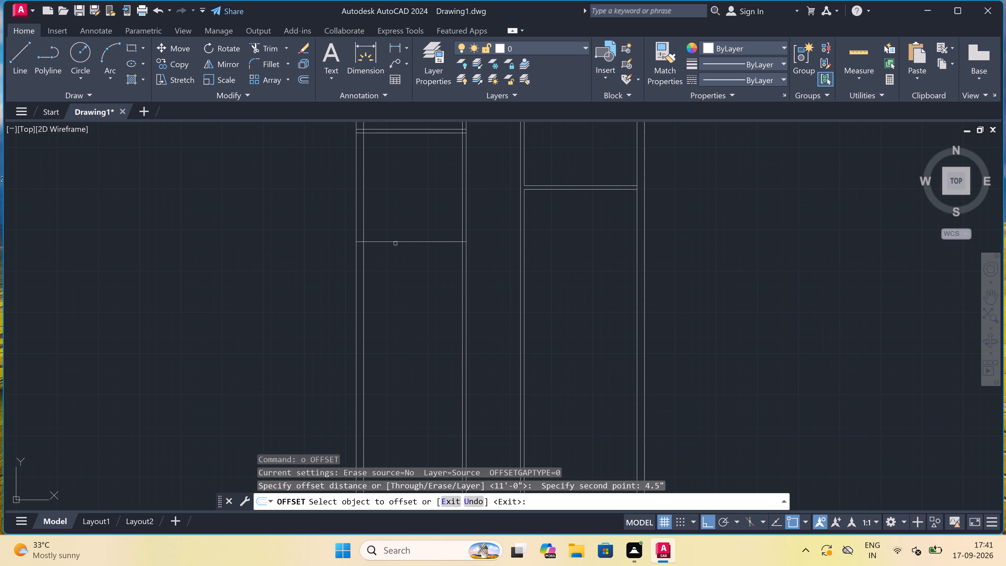
click(395, 243)
click(393, 280)
key(Escape)
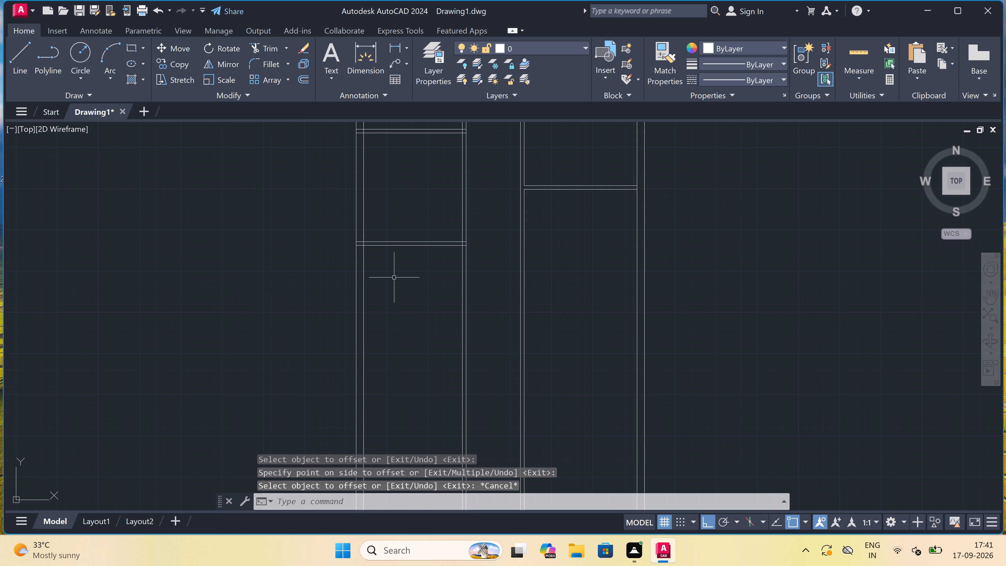
Offset the lower line of the left column's second horizontal partition 11' downward for another room below.
key(space)
drag(395, 247, 396, 256)
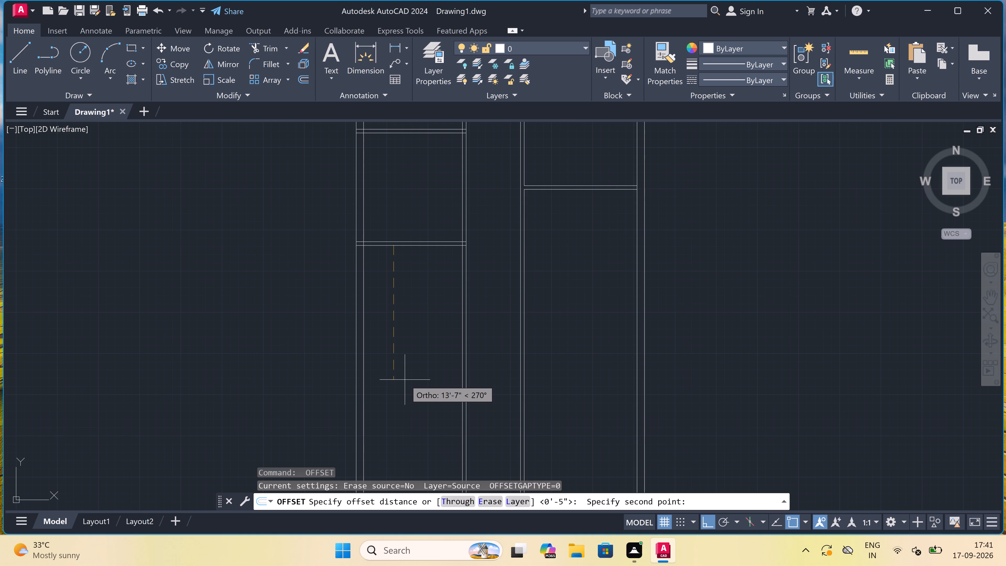
text(11')
key(space)
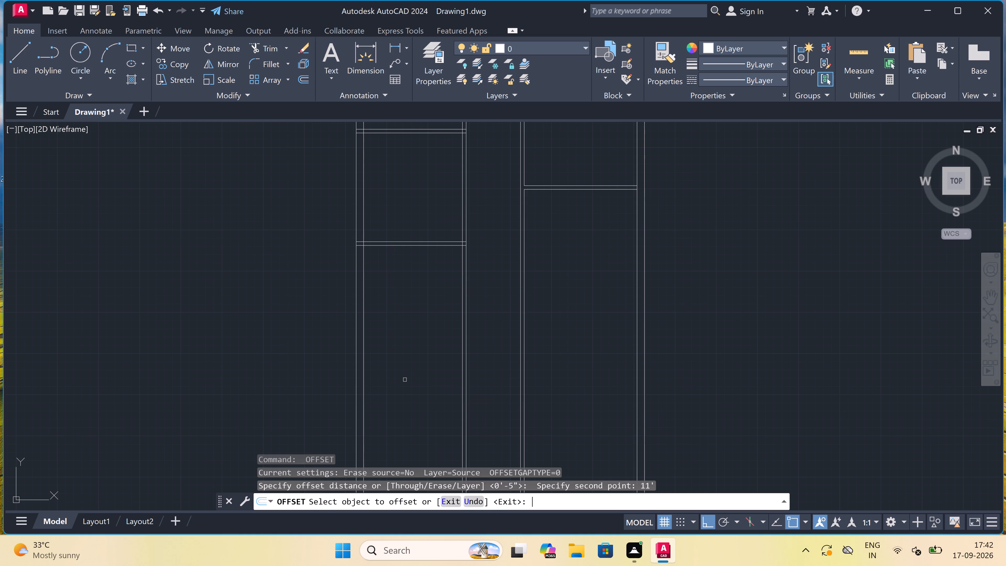
click(378, 246)
click(387, 320)
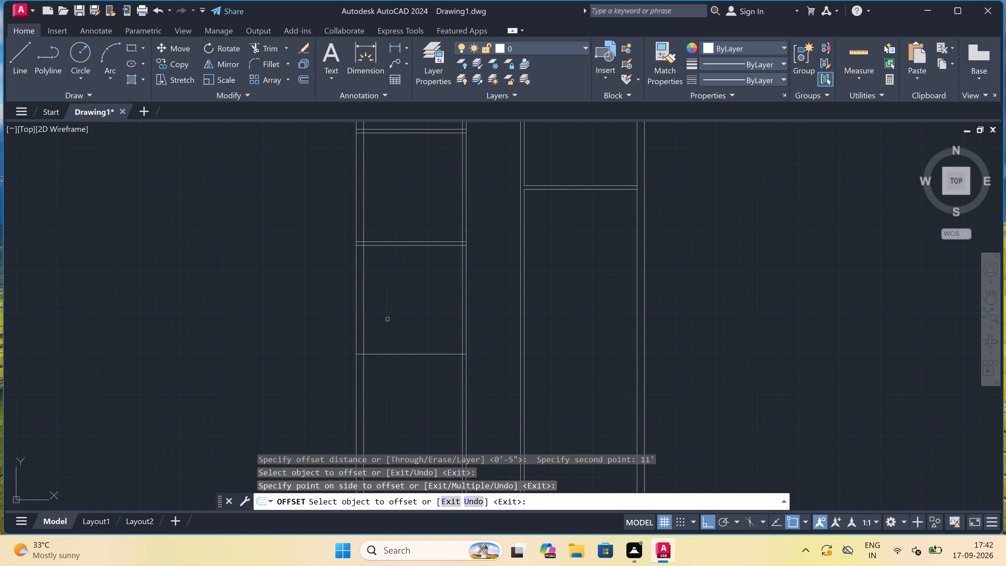
key(Escape)
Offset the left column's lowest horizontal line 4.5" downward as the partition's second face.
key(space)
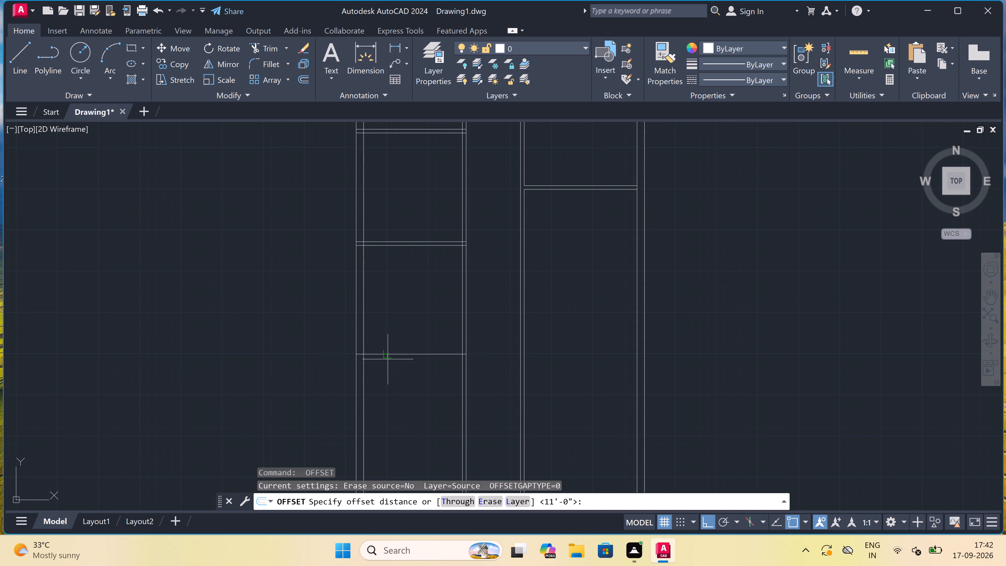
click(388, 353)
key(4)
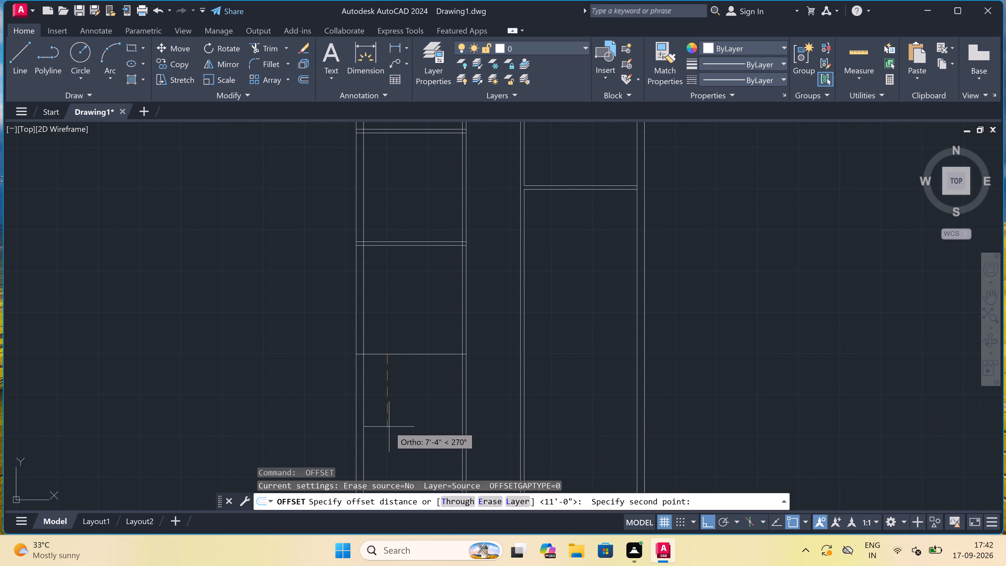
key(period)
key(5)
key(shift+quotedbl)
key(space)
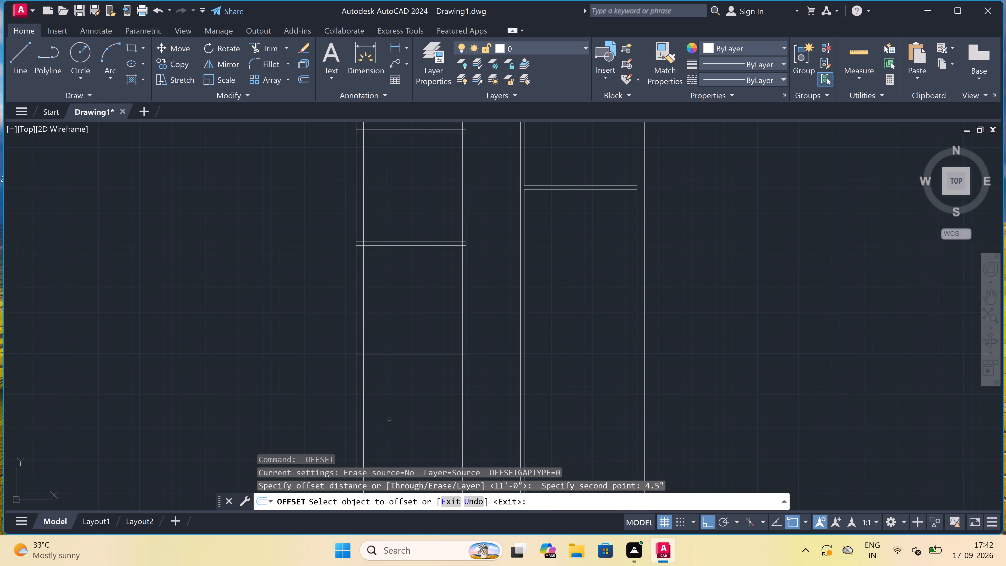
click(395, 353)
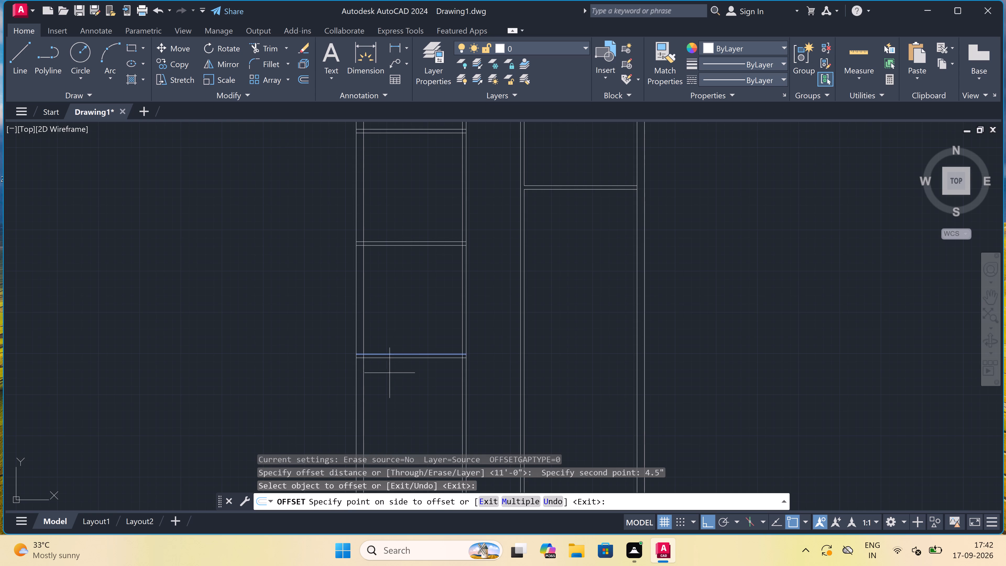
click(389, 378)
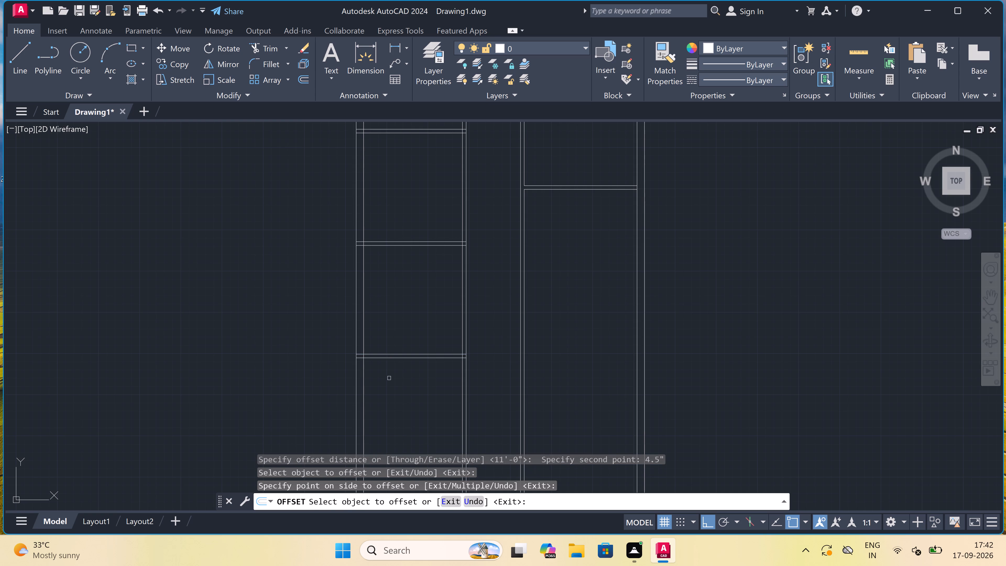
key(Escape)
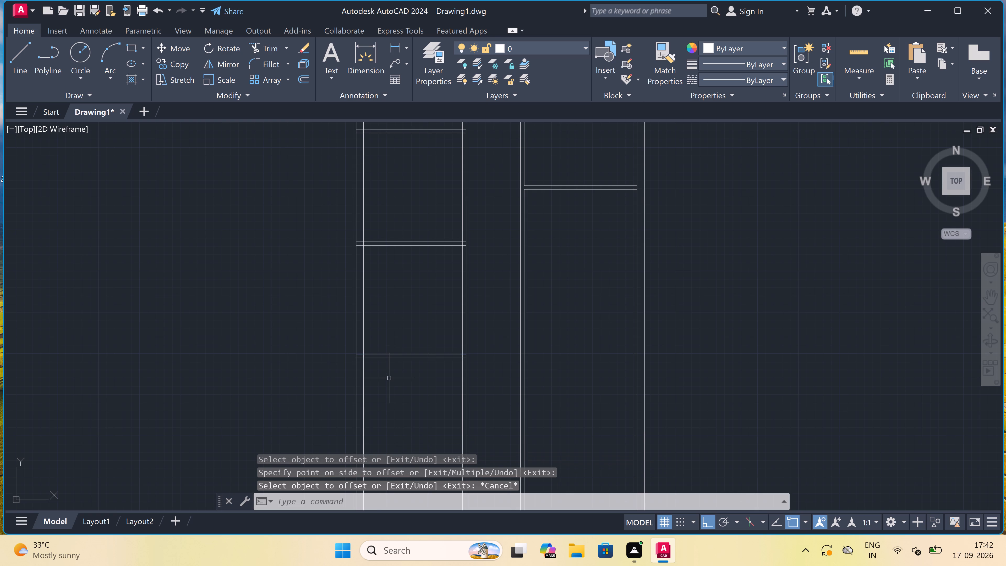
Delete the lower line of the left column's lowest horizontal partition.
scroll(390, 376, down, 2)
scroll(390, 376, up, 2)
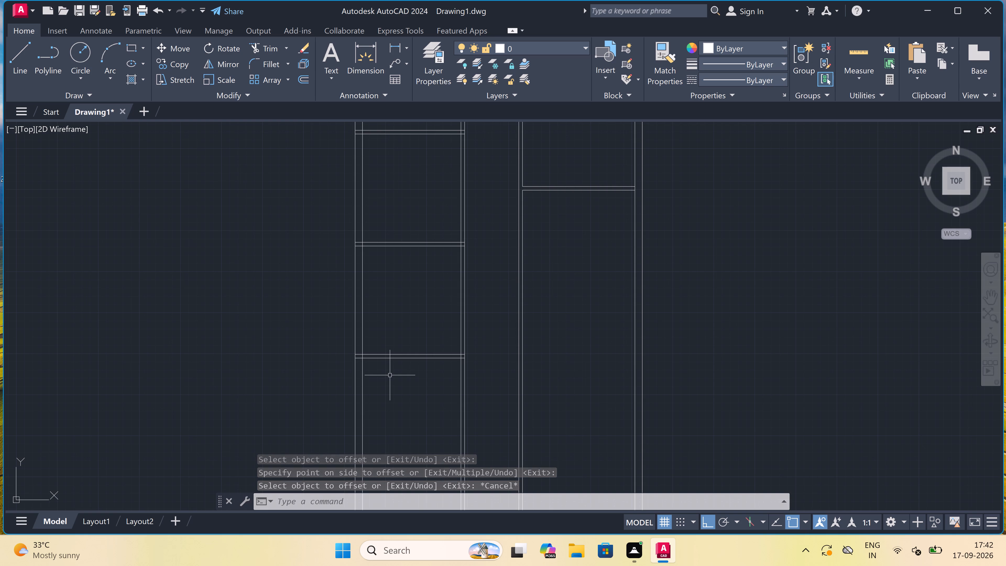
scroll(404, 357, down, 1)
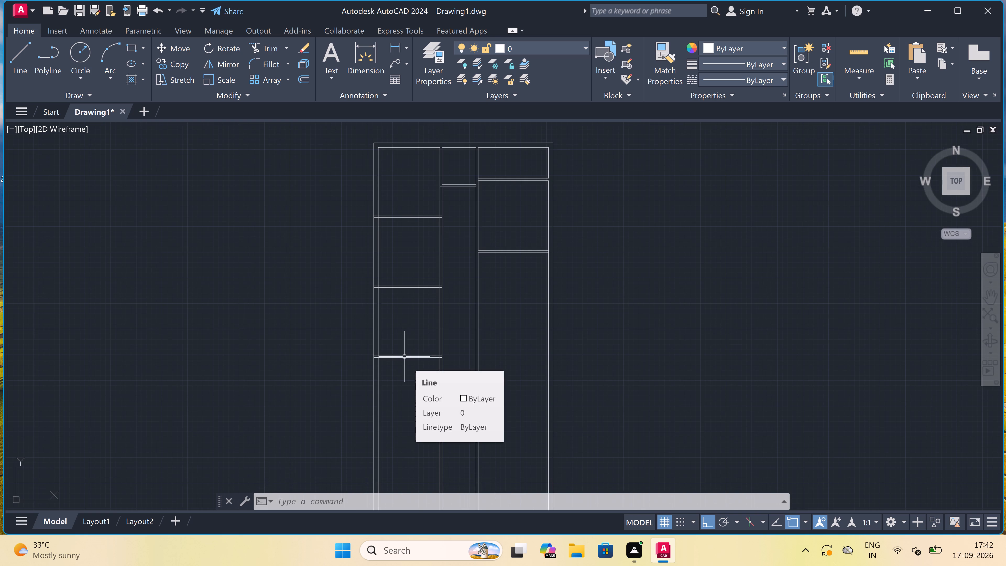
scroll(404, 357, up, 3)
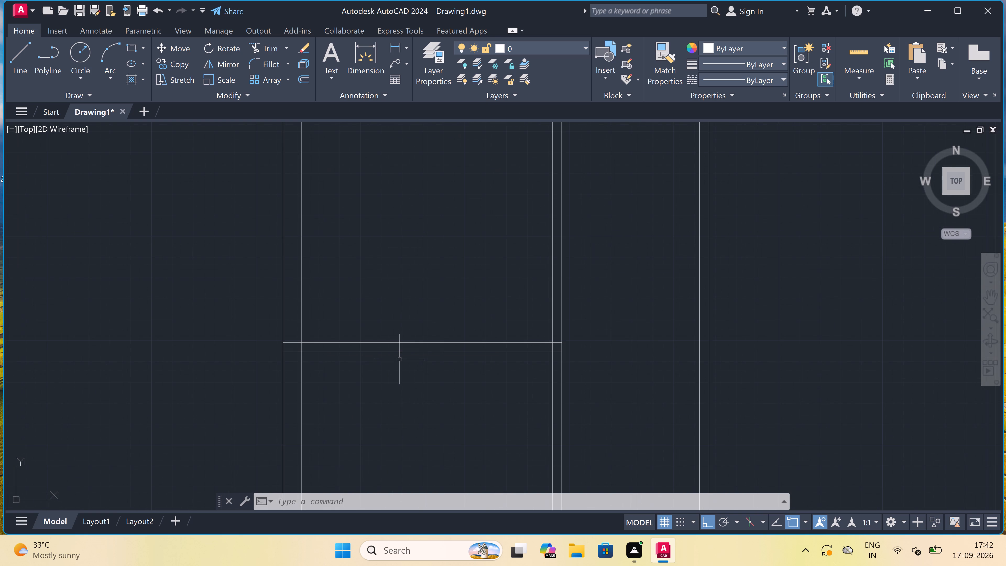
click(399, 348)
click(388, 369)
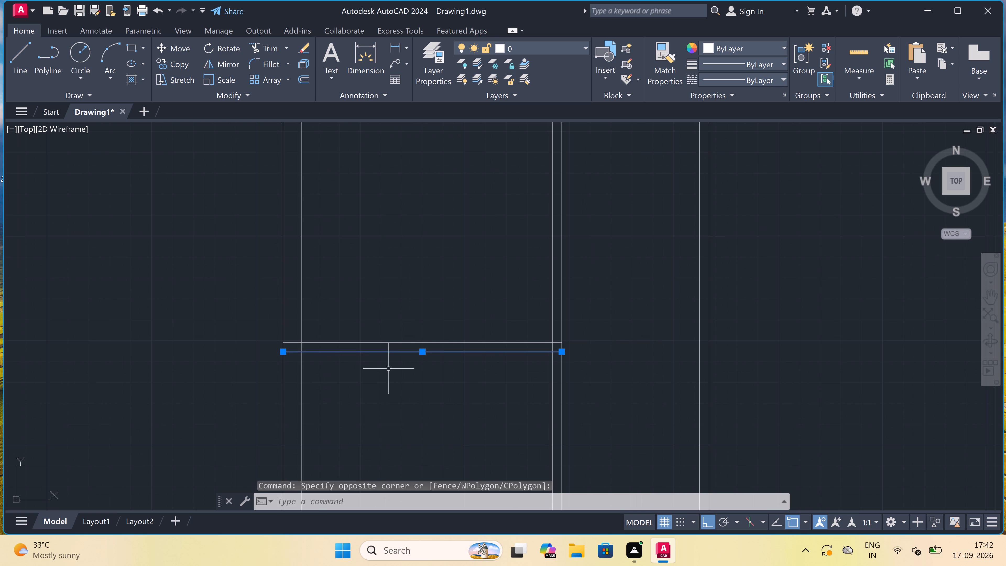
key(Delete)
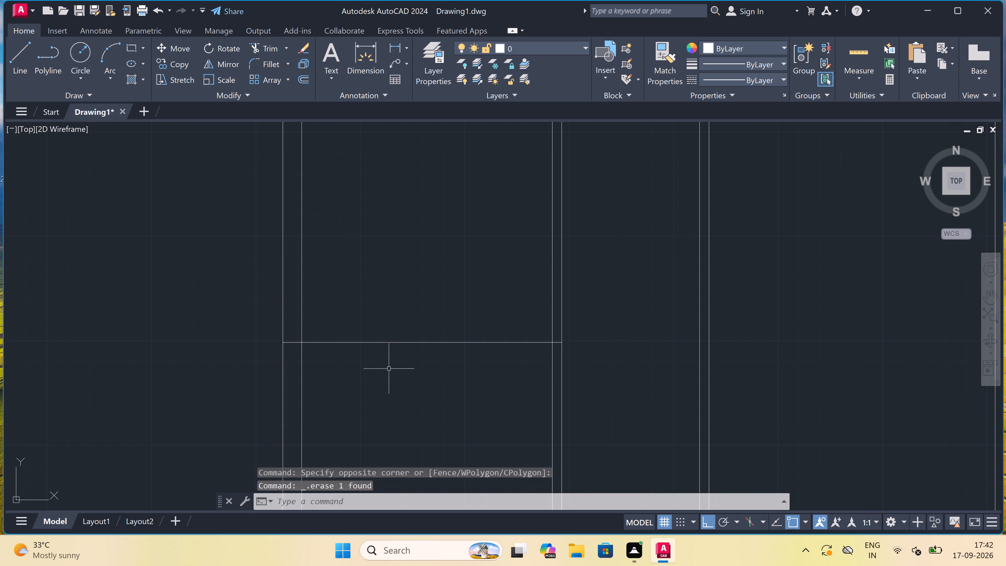
Offset the left column's lowest horizontal line by 9", once upward and once downward.
text(o)
key(space)
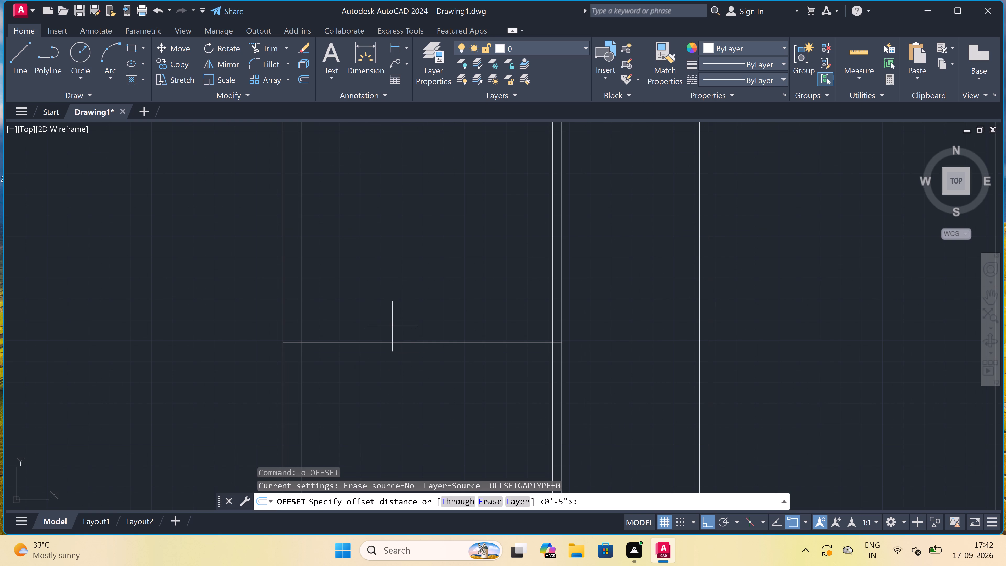
click(388, 343)
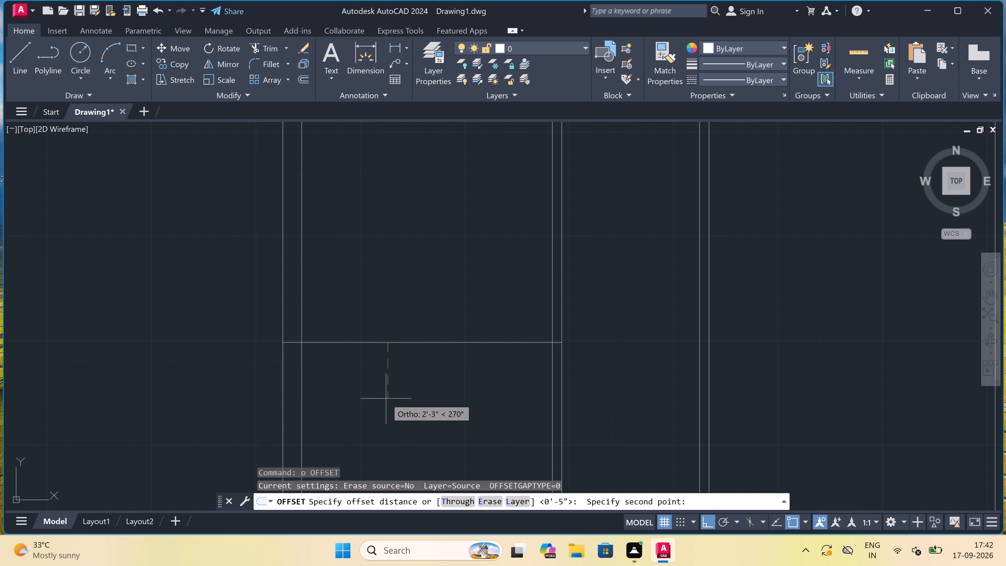
text(9")
key(space)
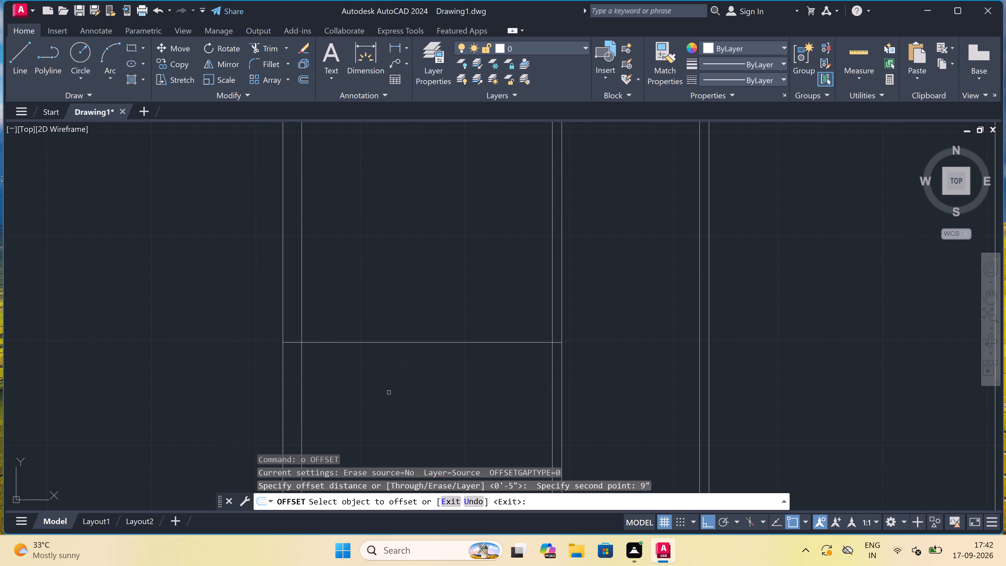
click(391, 344)
drag(391, 346, 390, 349)
click(380, 400)
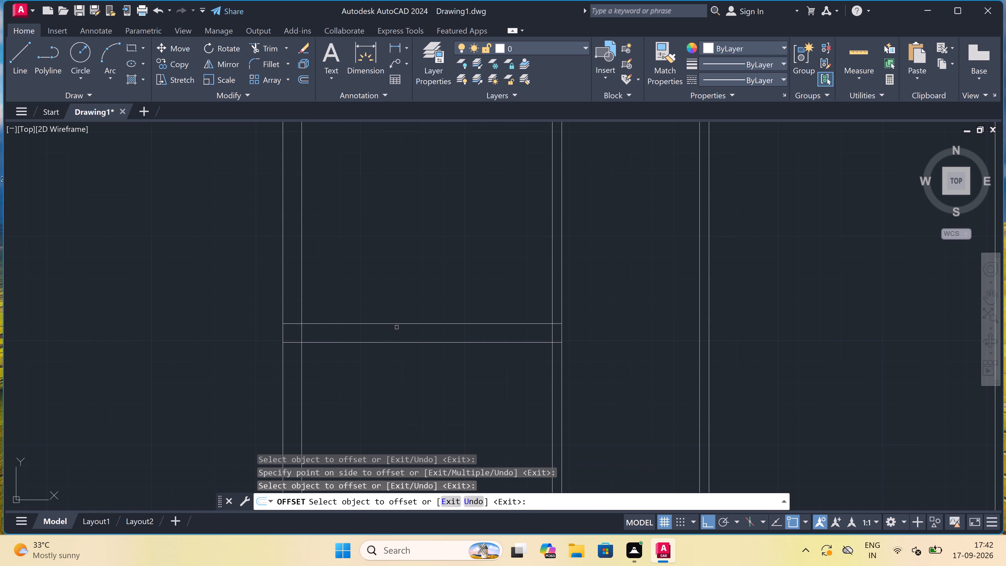
drag(392, 343, 386, 369)
click(383, 385)
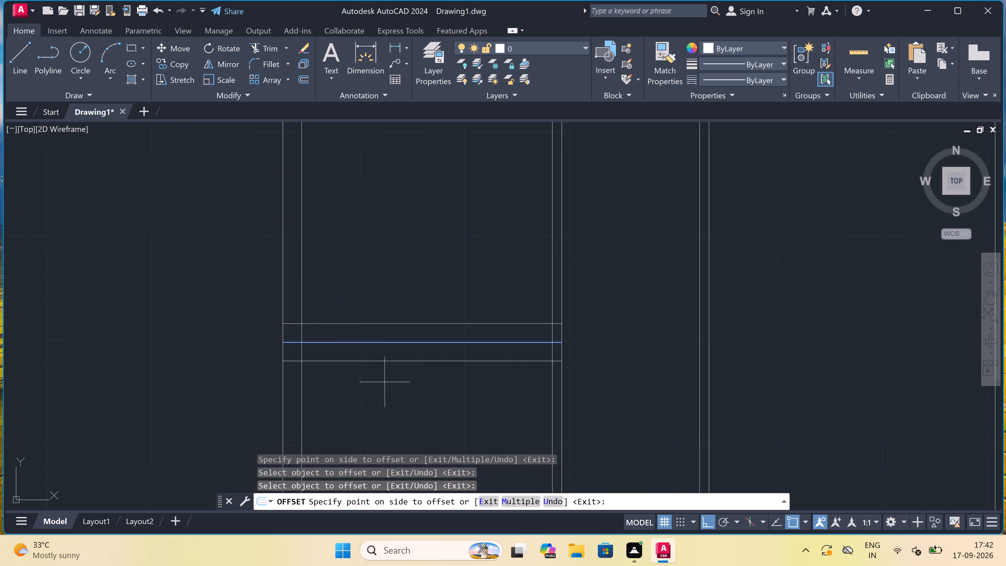
key(Escape)
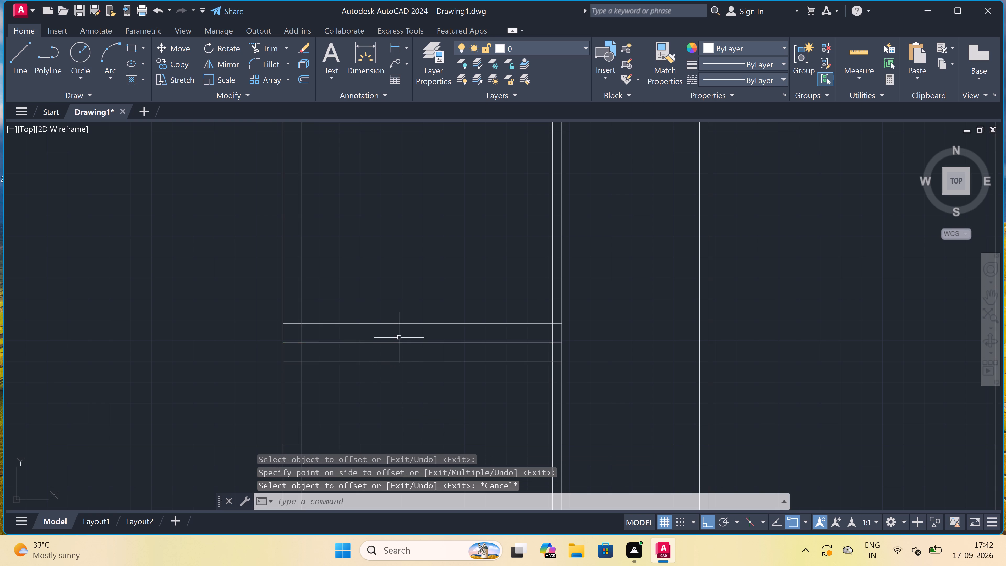
Delete the extra line 9" above the left column's lowest 9" horizontal wall.
double_click(398, 326)
click(372, 312)
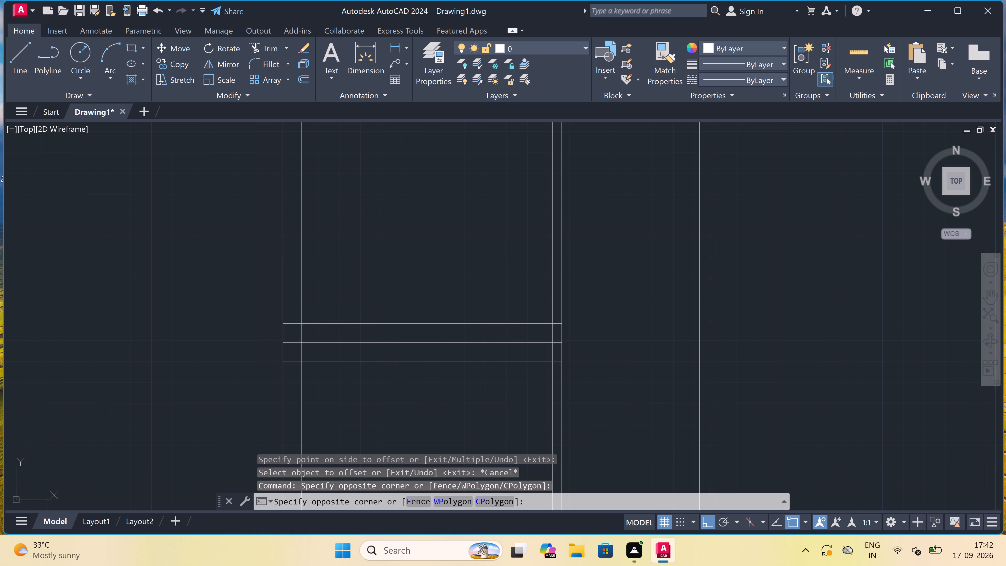
click(356, 329)
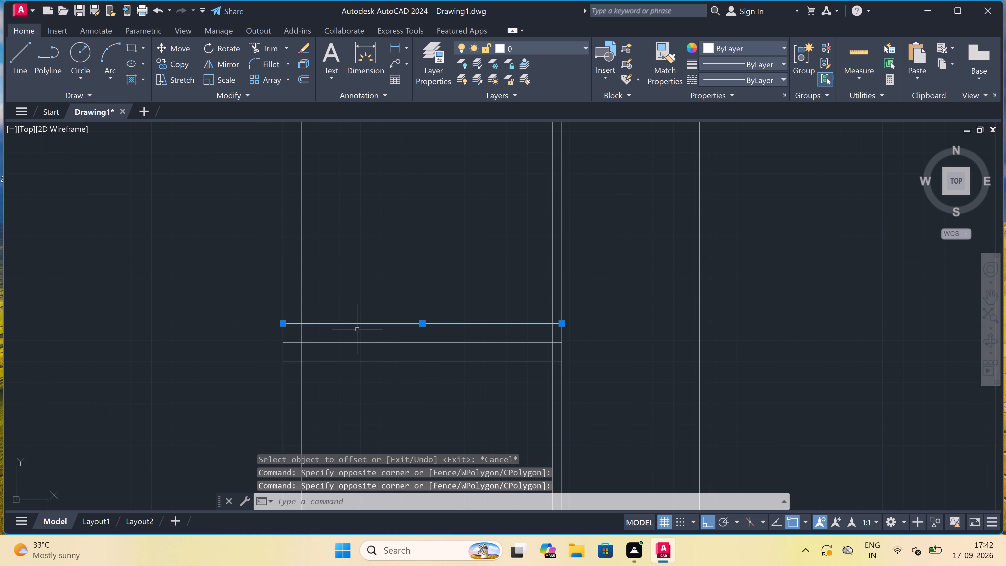
key(Delete)
Offset the lower line of the left column's 9" horizontal wall 6'6" downward for the next room.
scroll(362, 322, down, 4)
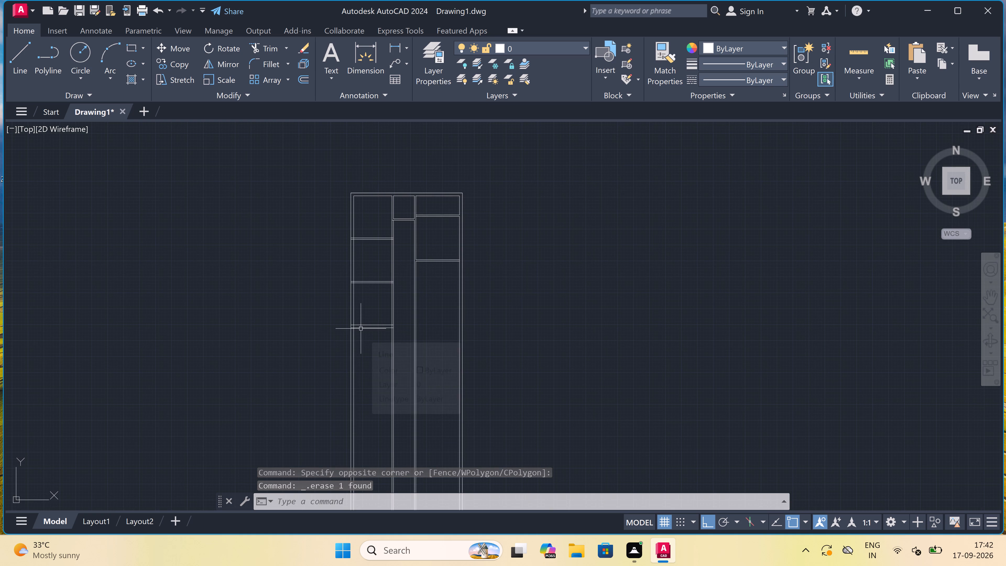
scroll(362, 330, up, 2)
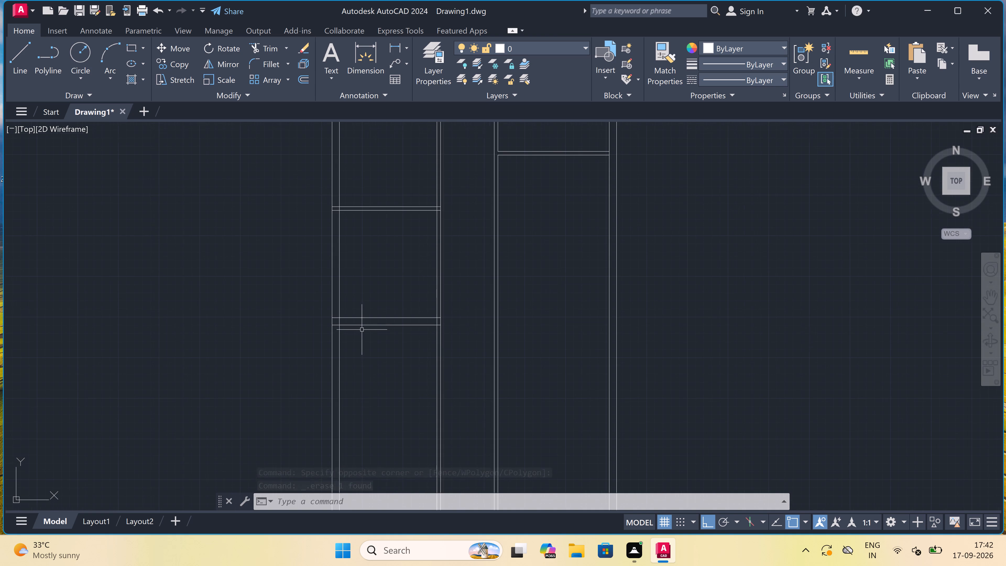
scroll(381, 375, up, 1)
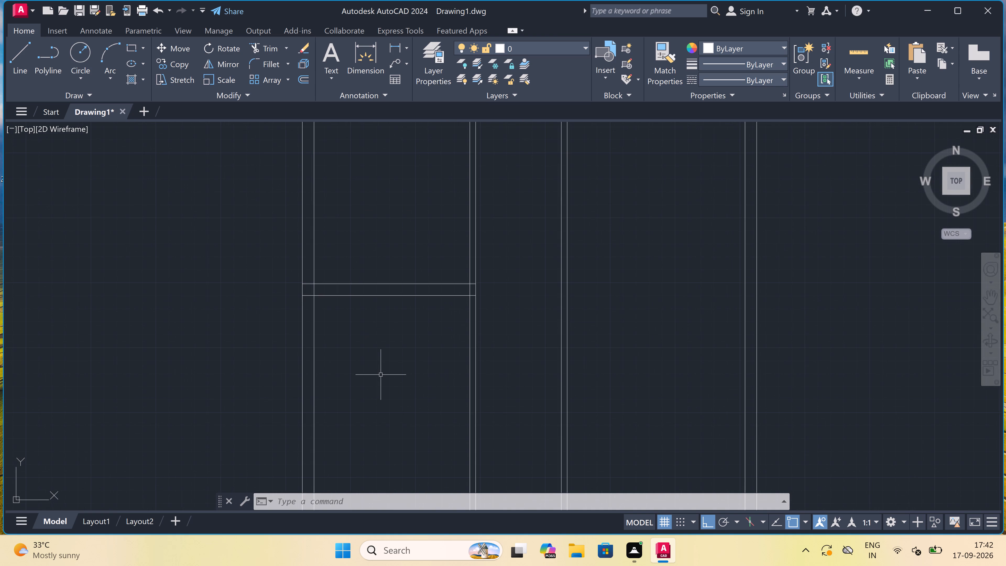
scroll(381, 375, down, 1)
scroll(377, 393, up, 1)
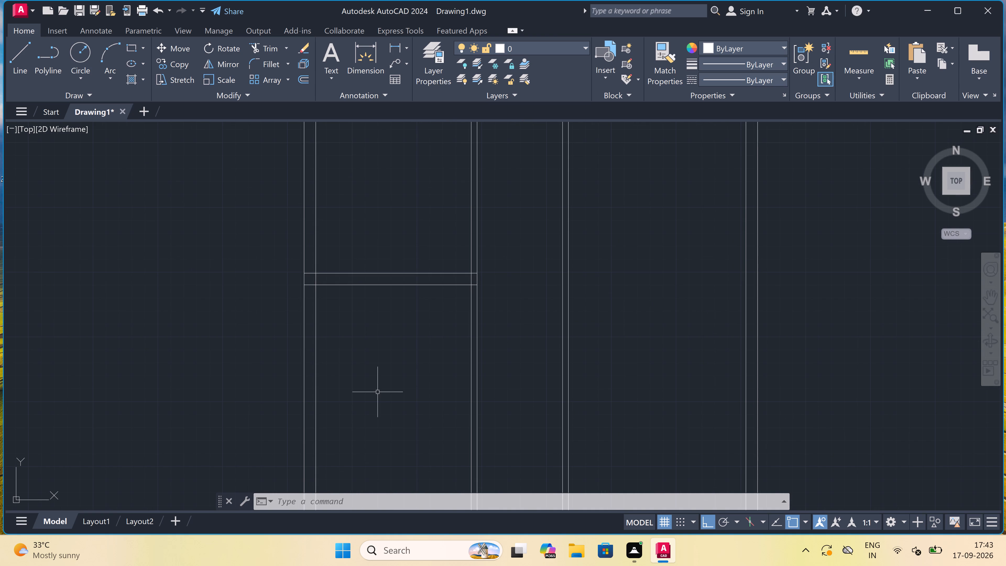
text(o)
key(space)
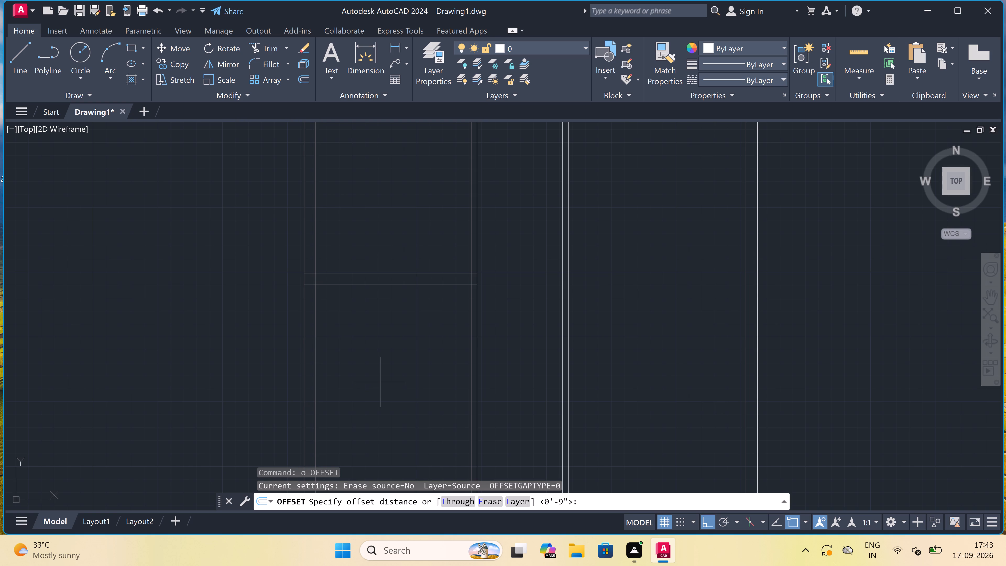
scroll(380, 383, up, 1)
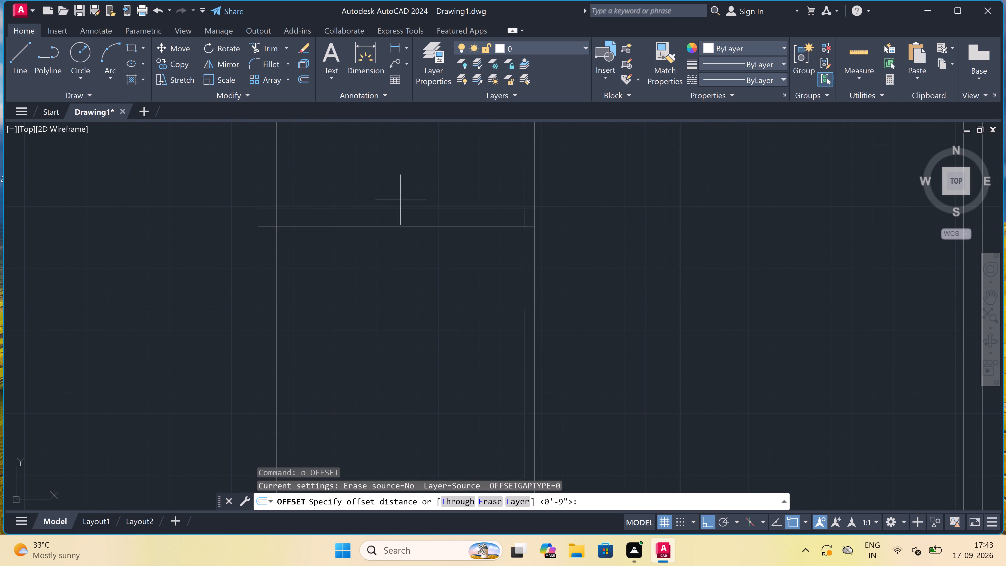
click(385, 227)
text(6')
text(6")
key(space)
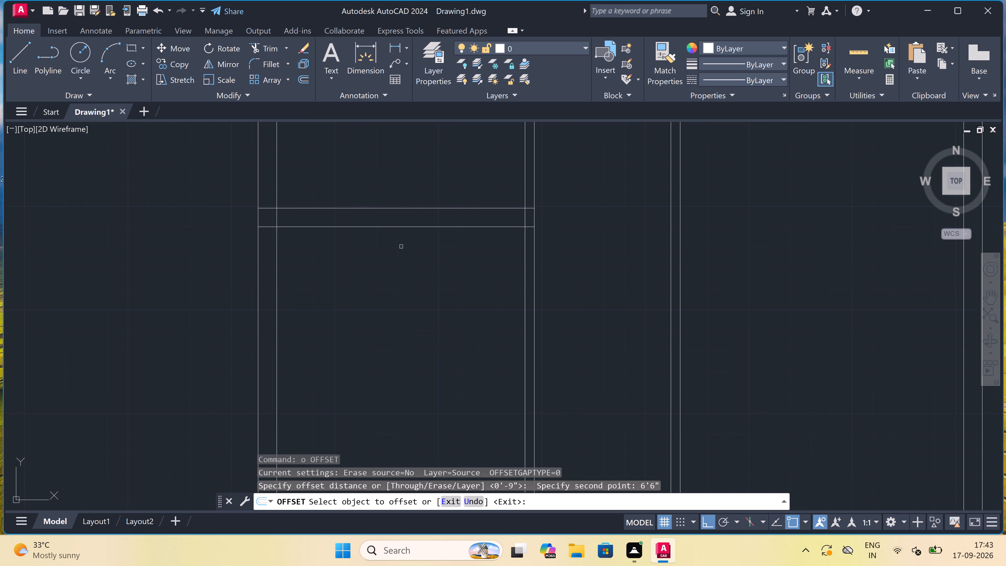
click(401, 227)
click(387, 277)
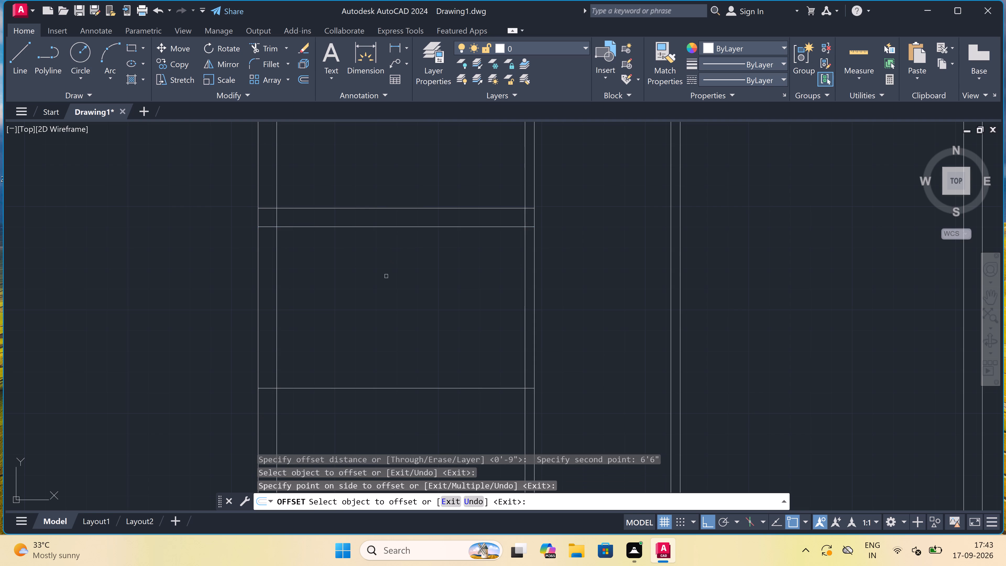
scroll(386, 276, down, 4)
scroll(380, 300, up, 2)
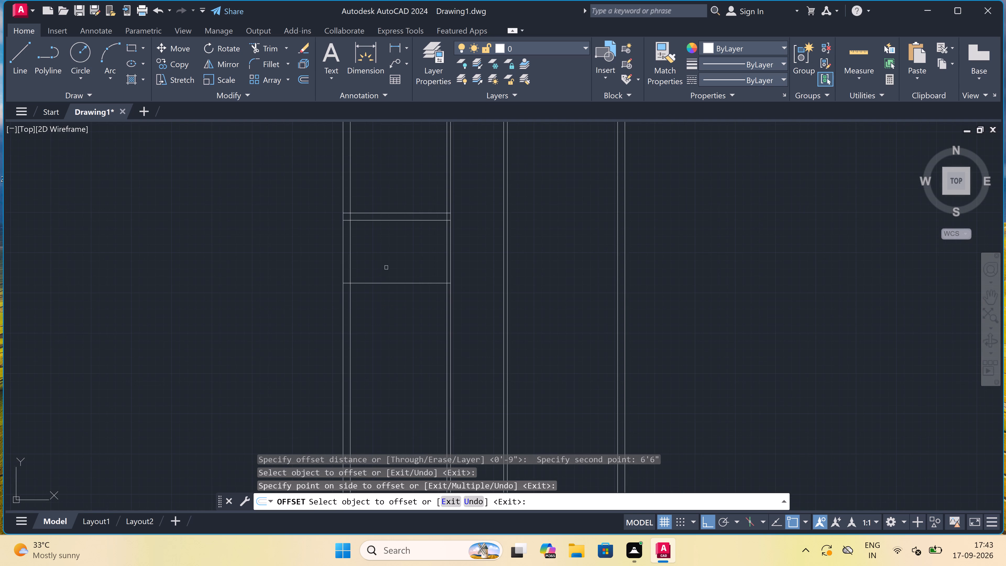
scroll(386, 267, up, 1)
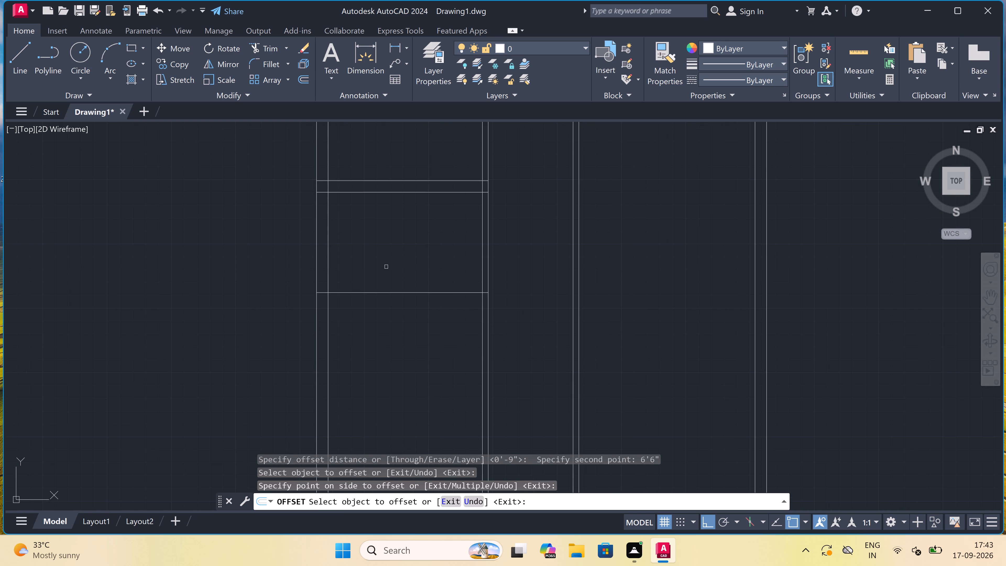
key(Escape)
Offset the new lowest horizontal line in the left column 9" downward to form another wall's thickness.
key(space)
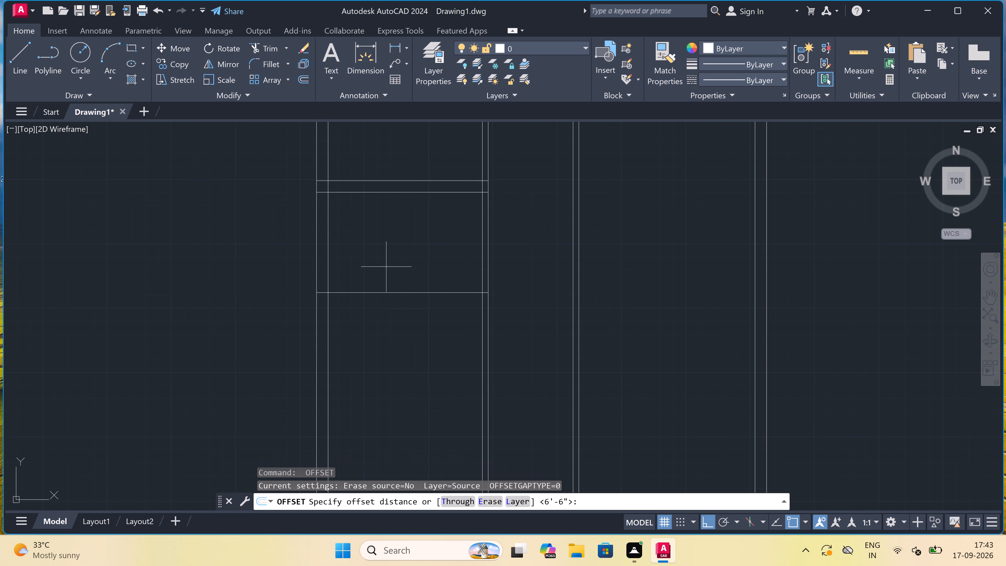
click(386, 296)
key(0)
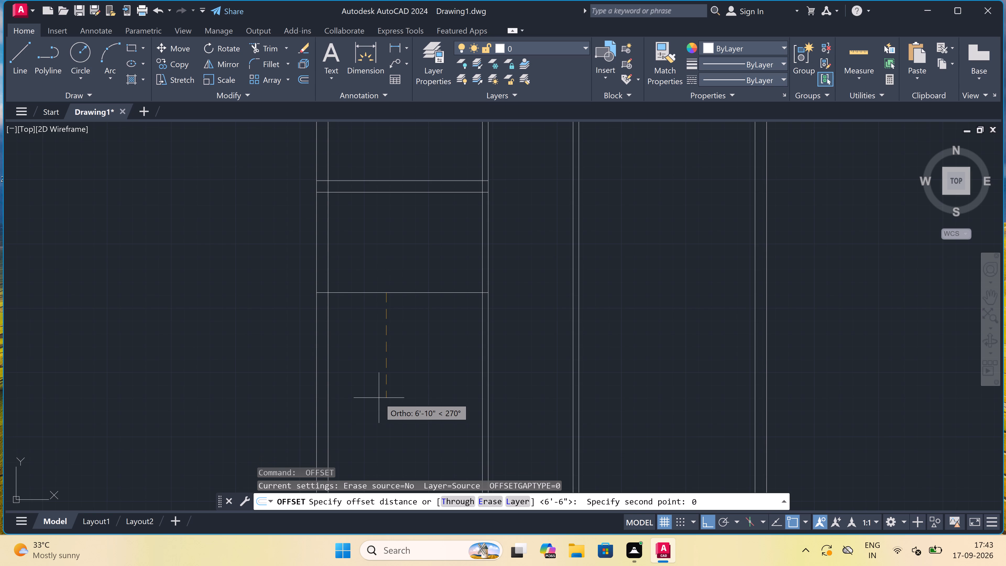
key(BackSpace)
text(9")
key(space)
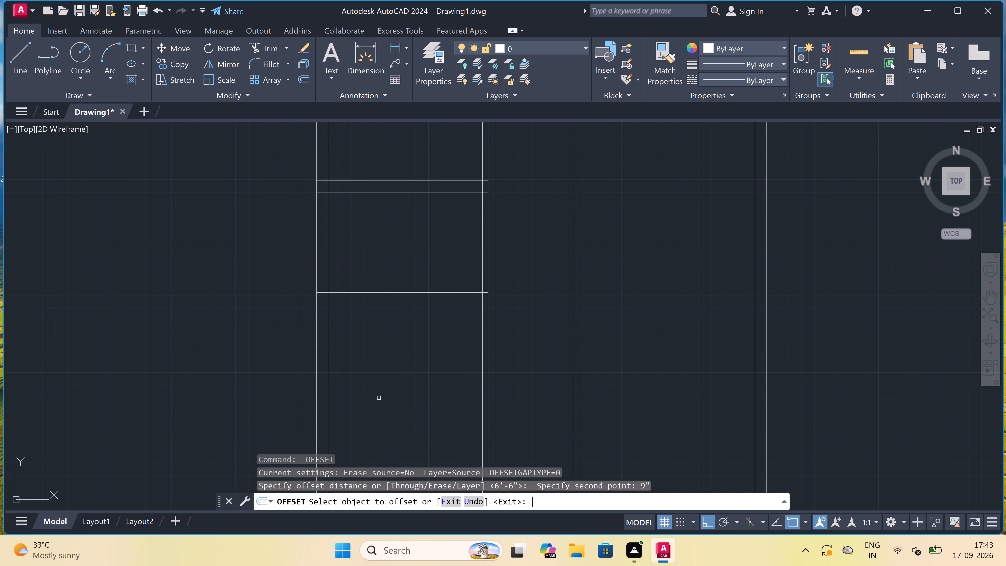
double_click(393, 292)
click(388, 313)
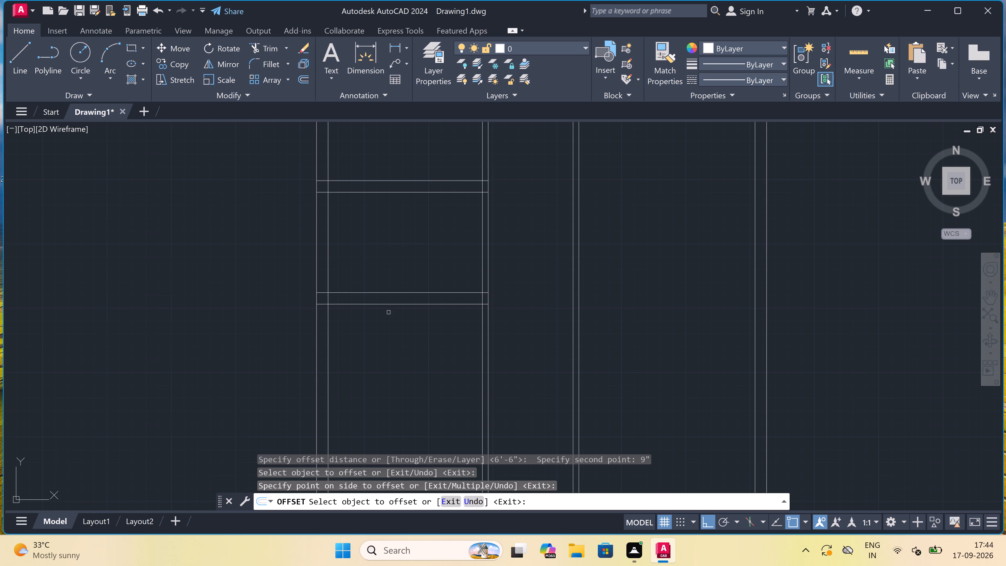
Offset the left column's lowest horizontal line 5'7" downward for the next room.
scroll(389, 312, down, 2)
scroll(387, 322, up, 1)
key(Escape)
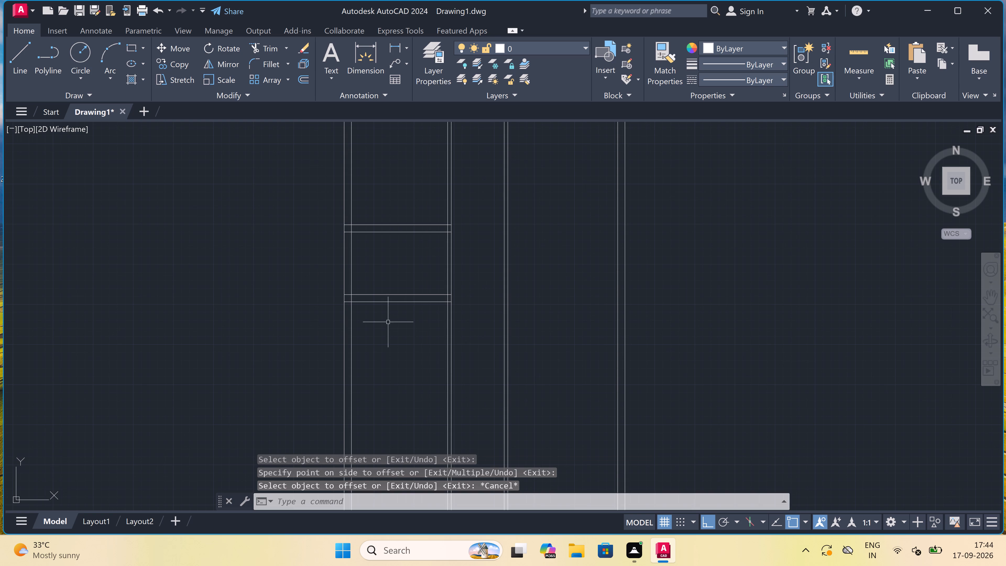
key(space)
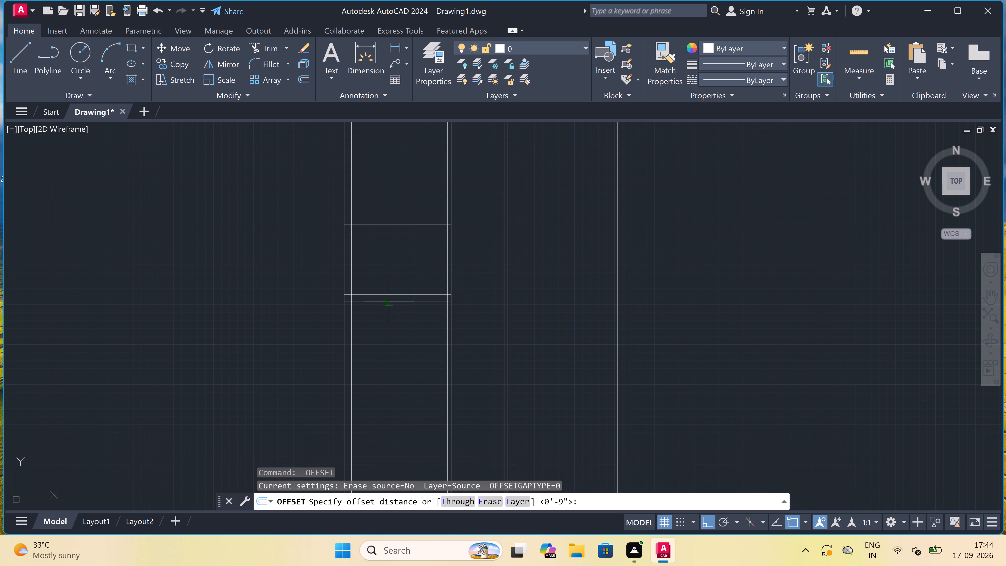
double_click(390, 303)
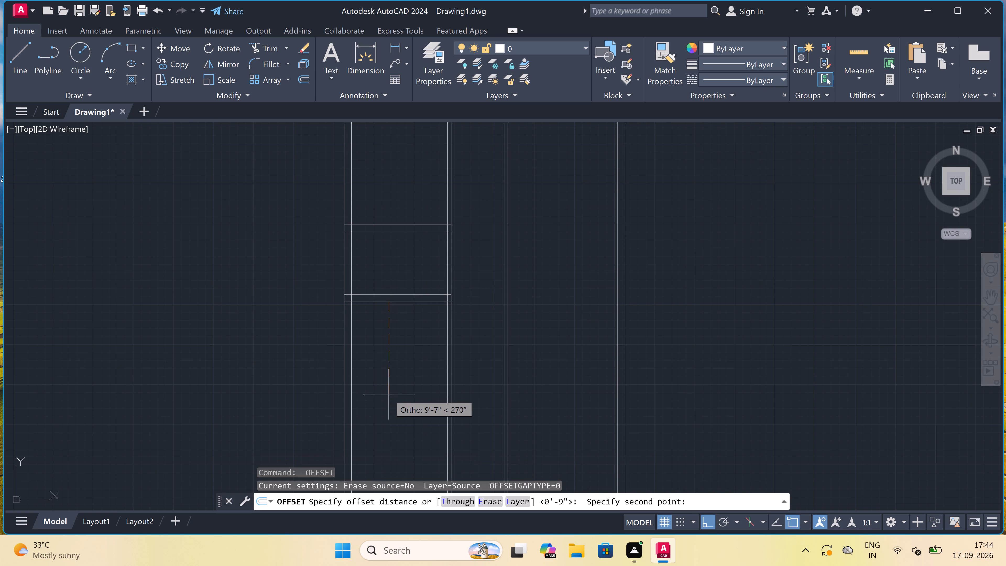
key(5)
key(apostrophe)
text(7")
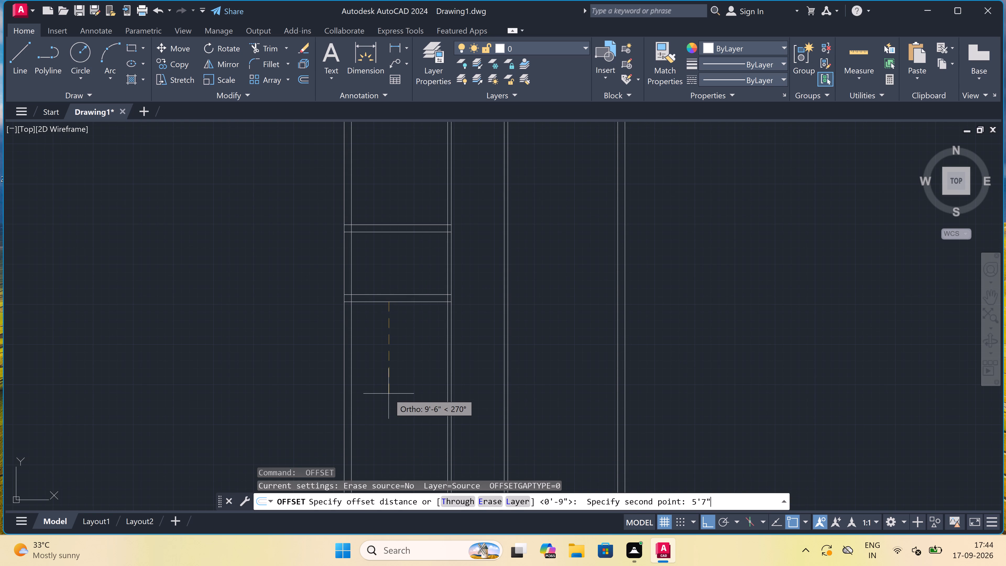
key(space)
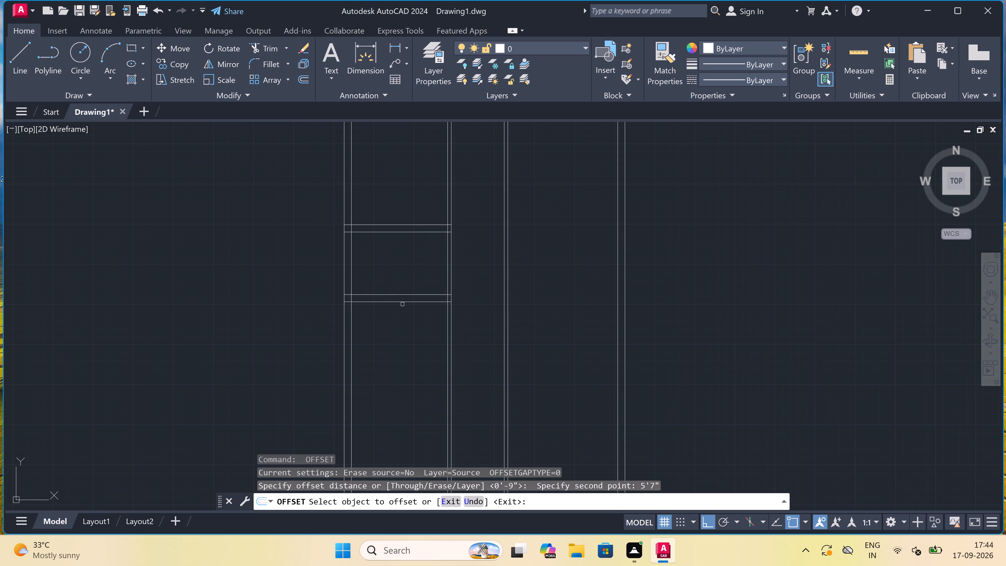
drag(402, 302, 402, 308)
click(396, 356)
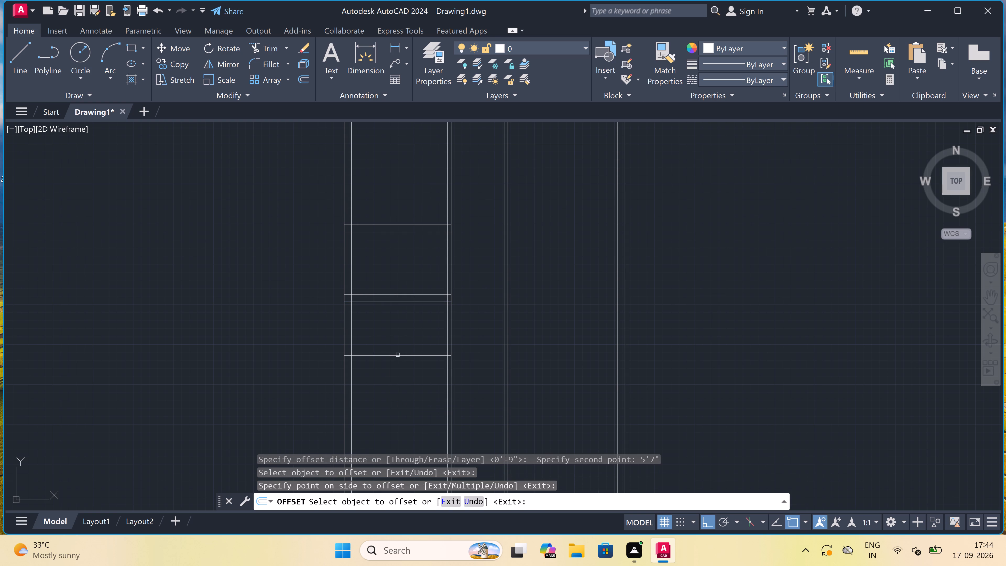
key(Escape)
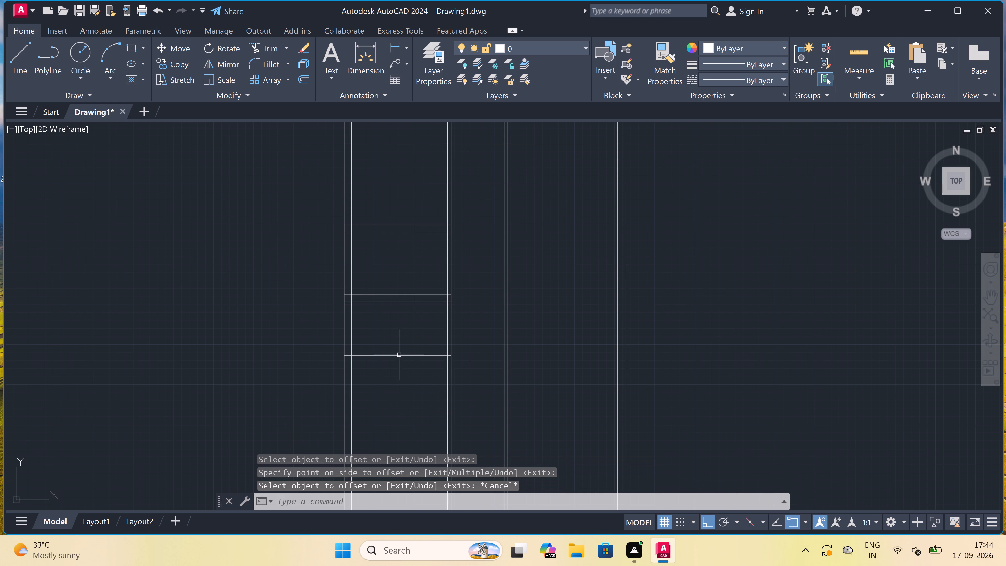
Offset the new lowest horizontal line in the left column 9" downward to give that wall its thickness.
key(space)
click(399, 355)
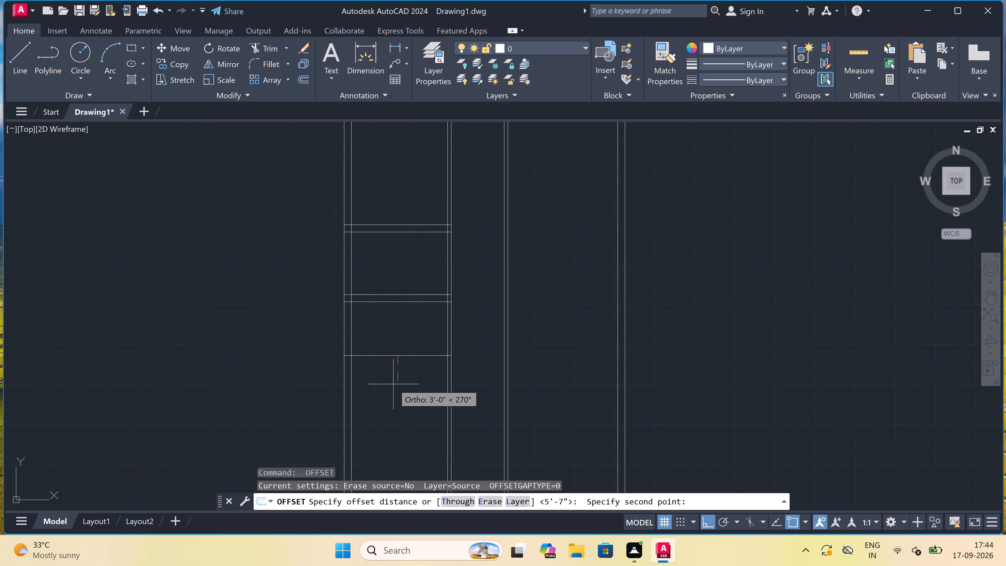
text(9")
key(space)
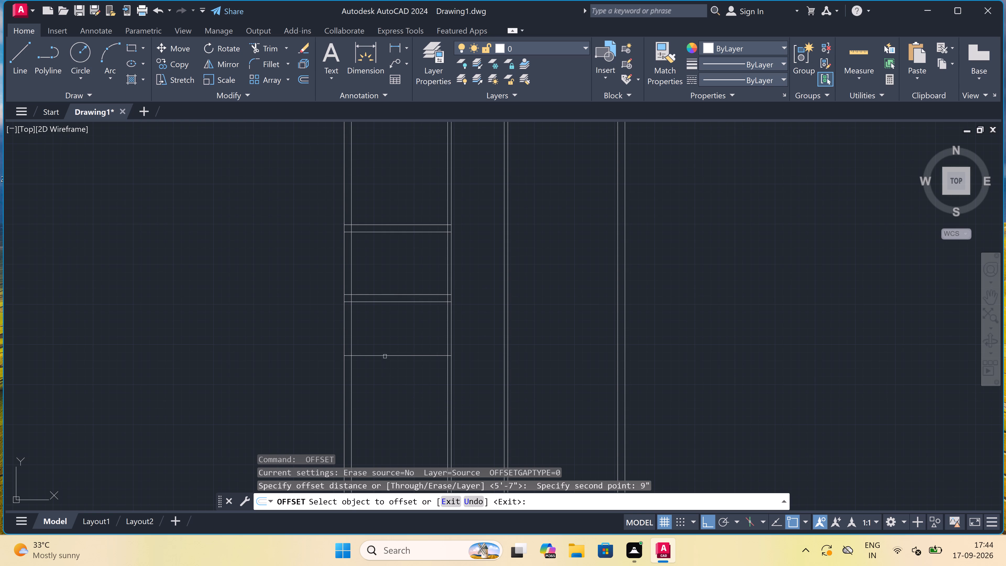
drag(385, 356, 385, 359)
click(382, 369)
key(Escape)
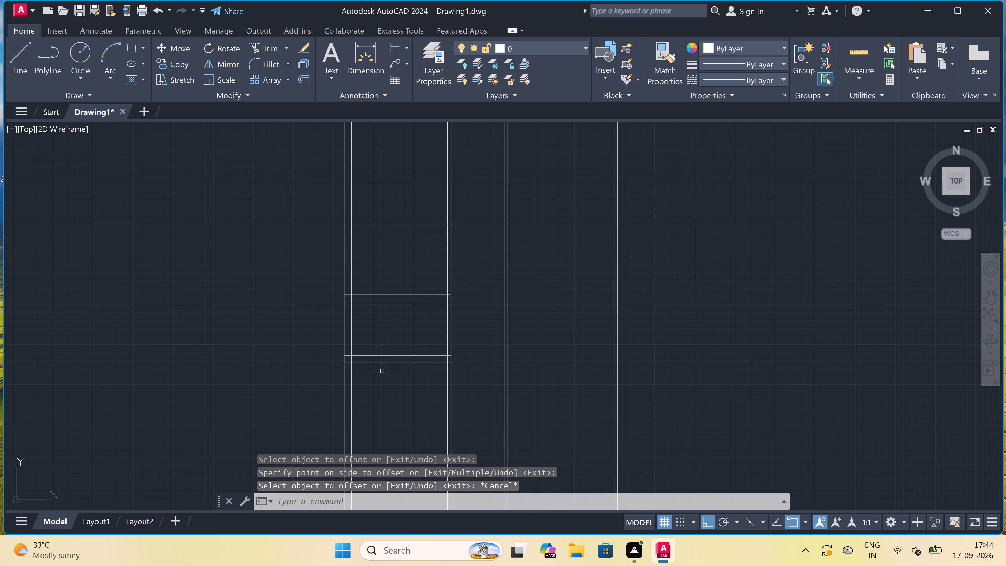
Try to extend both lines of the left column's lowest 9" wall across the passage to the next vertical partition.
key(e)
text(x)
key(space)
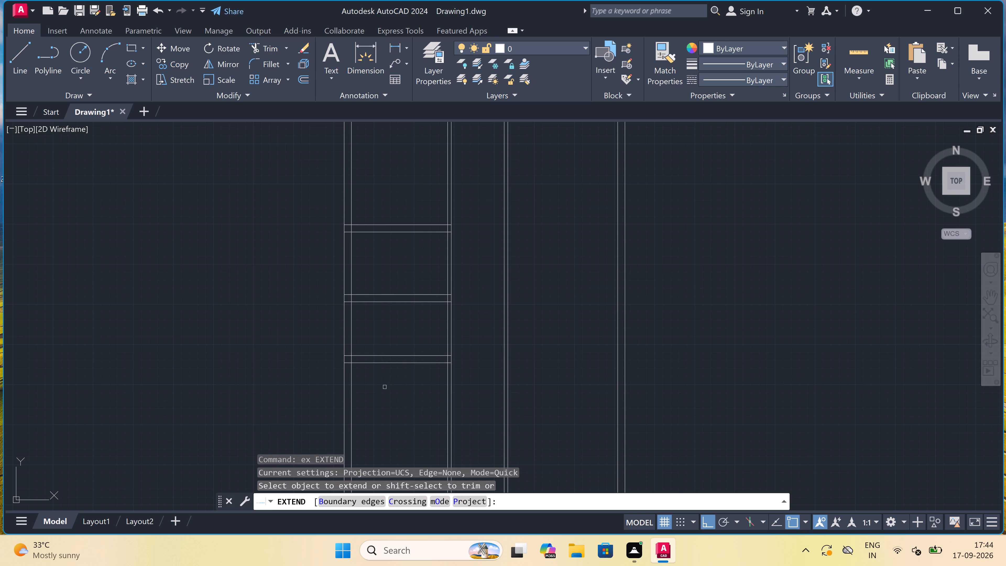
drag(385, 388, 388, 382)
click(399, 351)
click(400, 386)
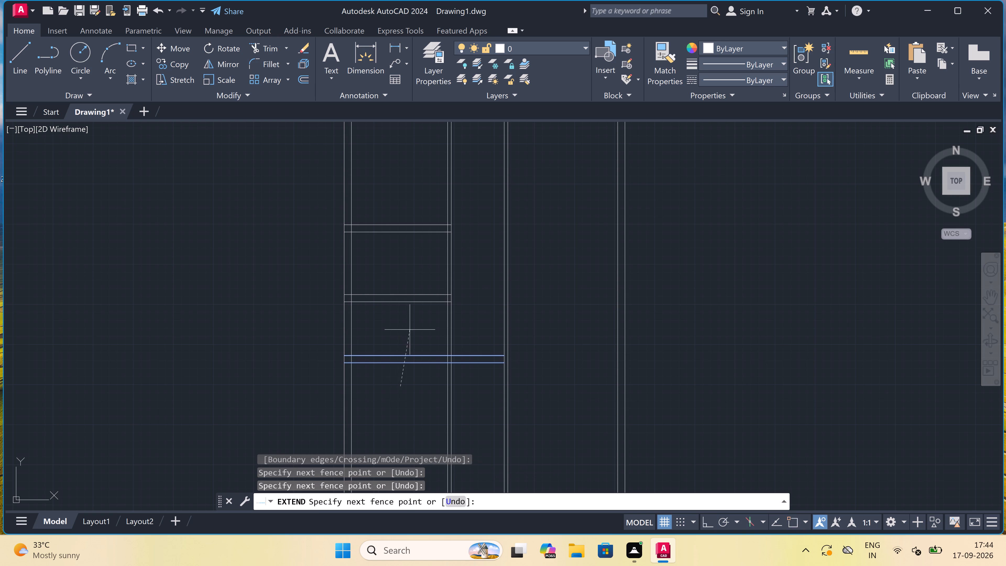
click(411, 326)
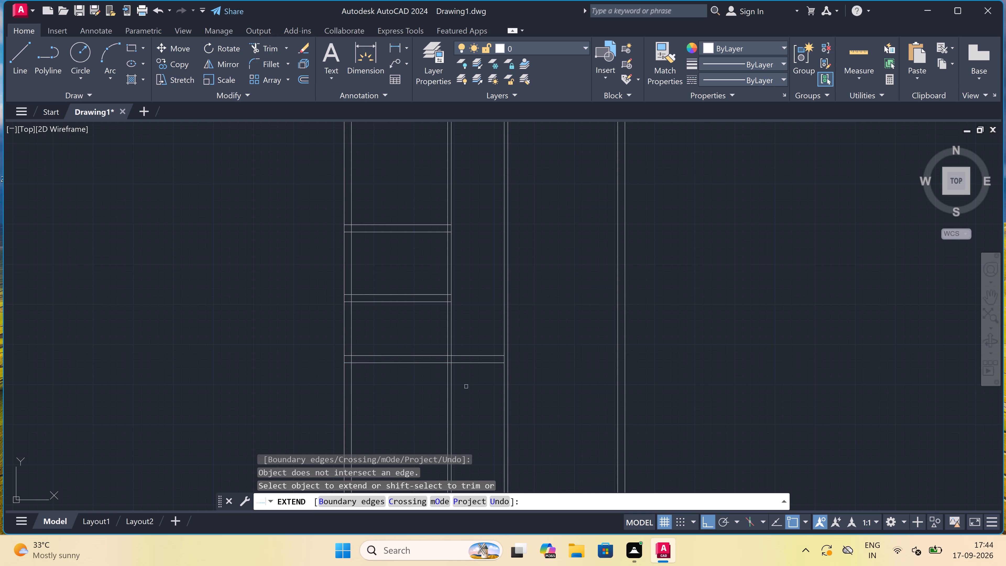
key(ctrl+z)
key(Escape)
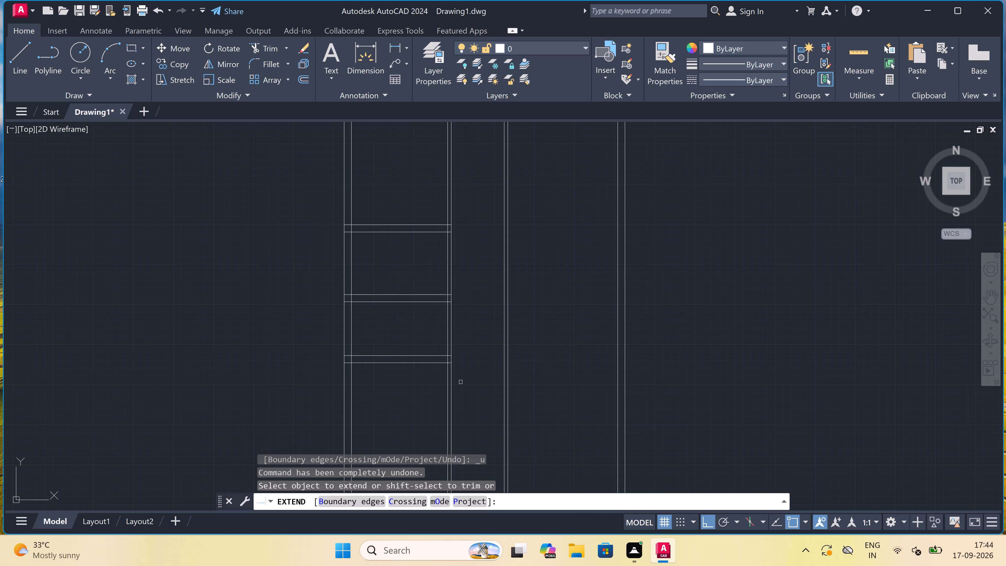
Examine the cross walls of the left column against the passage and right column to choose which wall runs across.
scroll(453, 375, down, 3)
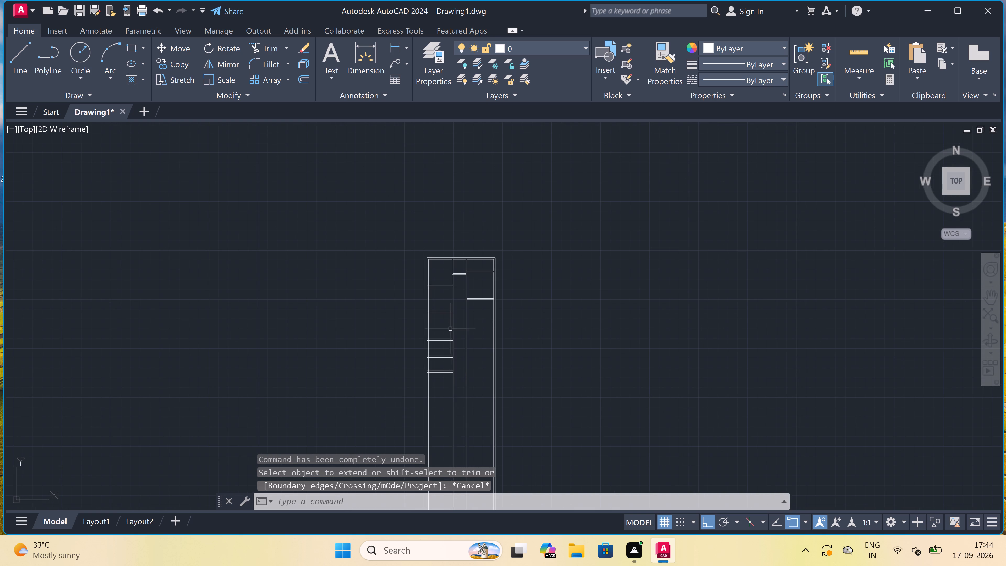
scroll(450, 311, up, 2)
scroll(466, 265, down, 1)
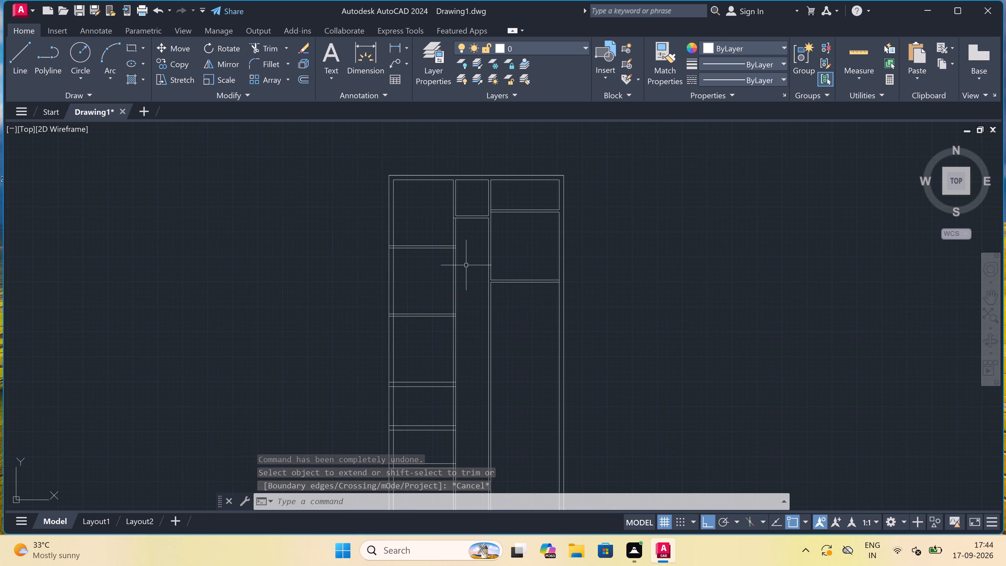
scroll(469, 395, down, 1)
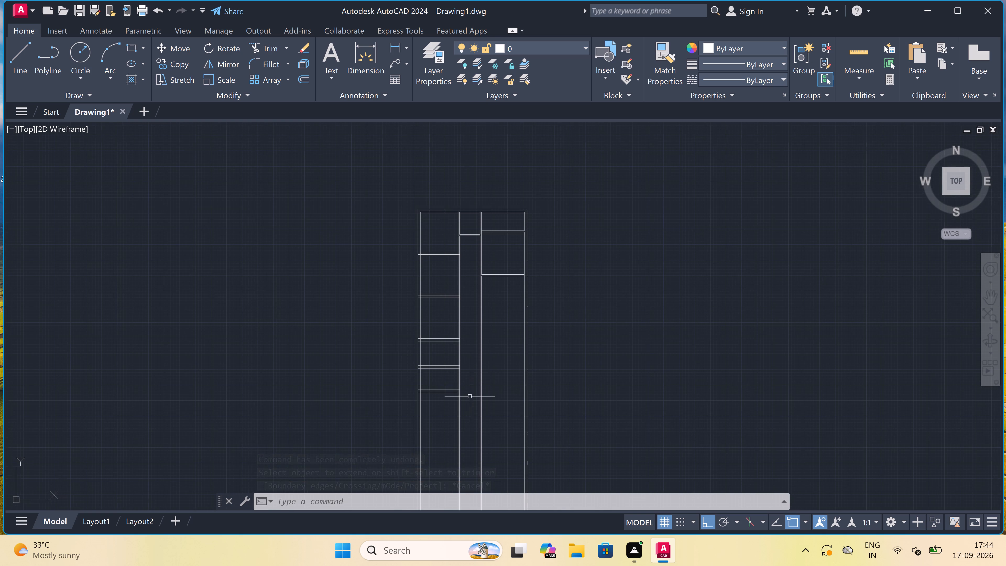
scroll(464, 413, up, 4)
scroll(477, 373, down, 2)
scroll(487, 347, up, 2)
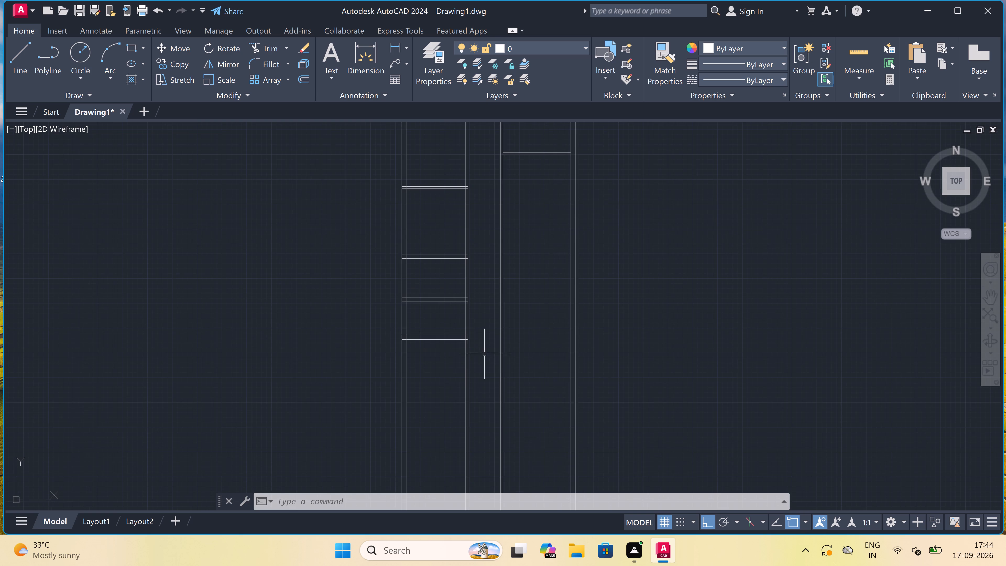
scroll(487, 347, down, 3)
scroll(490, 293, up, 2)
scroll(490, 294, down, 1)
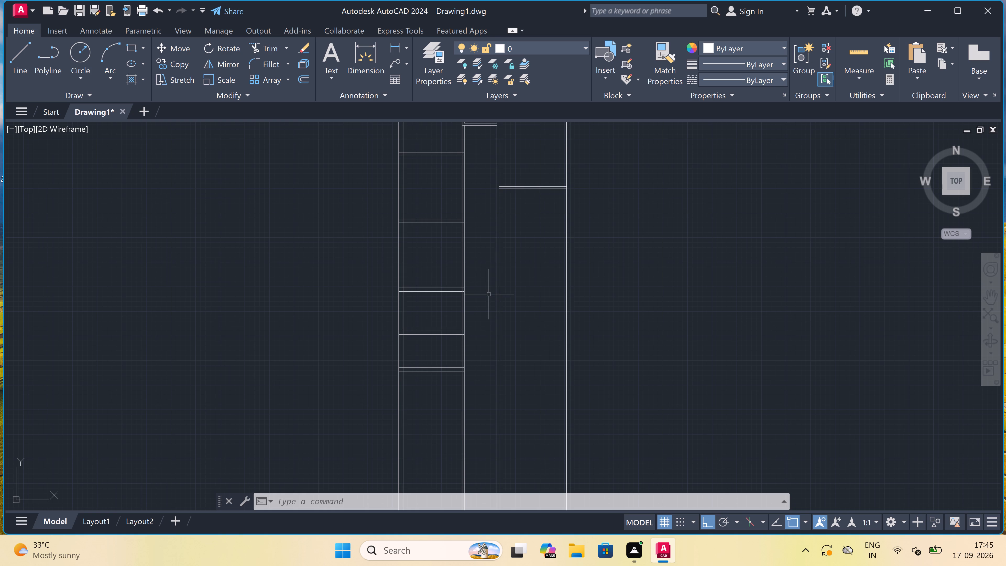
scroll(489, 294, down, 1)
scroll(481, 279, up, 1)
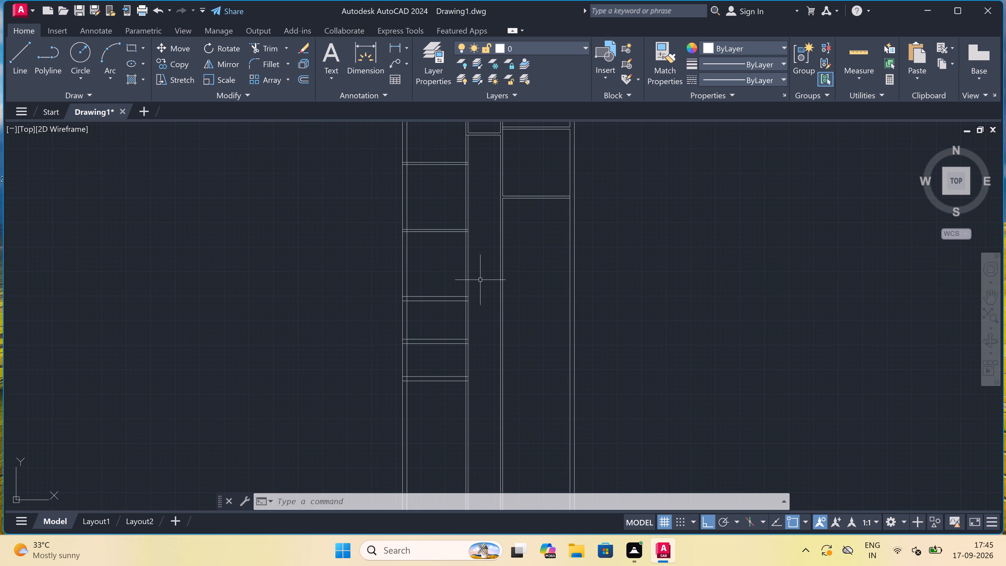
Extend both lines of the left column's uppermost 9" horizontal wall across the passage and right column to the right outer wall's outer face.
scroll(478, 290, up, 2)
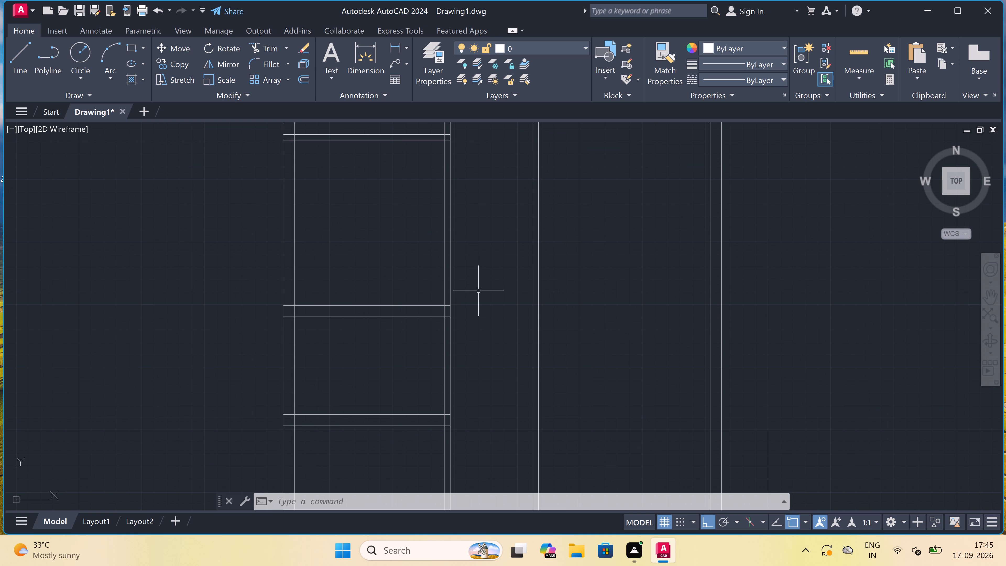
key(e)
text(x)
key(space)
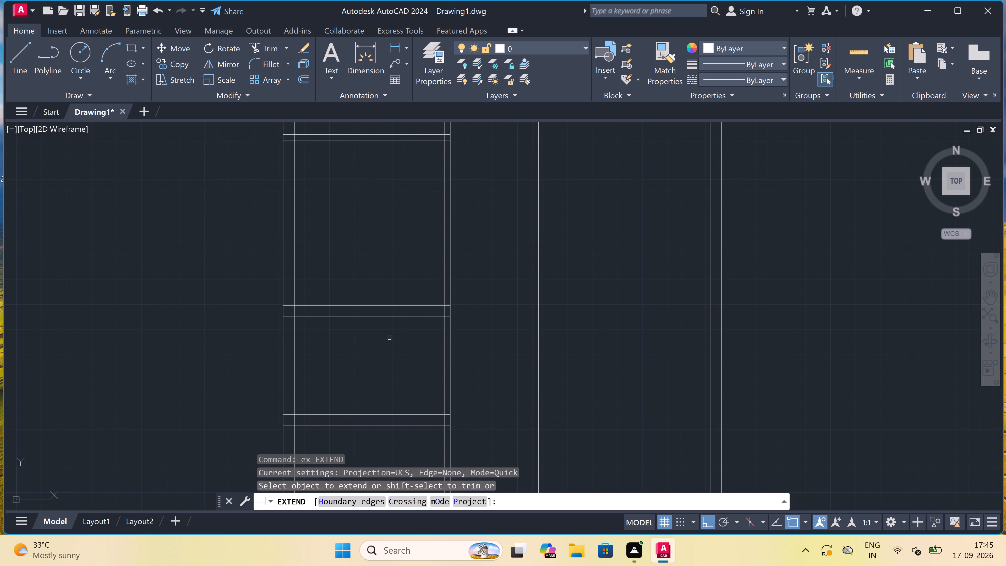
click(390, 338)
drag(390, 338, 391, 335)
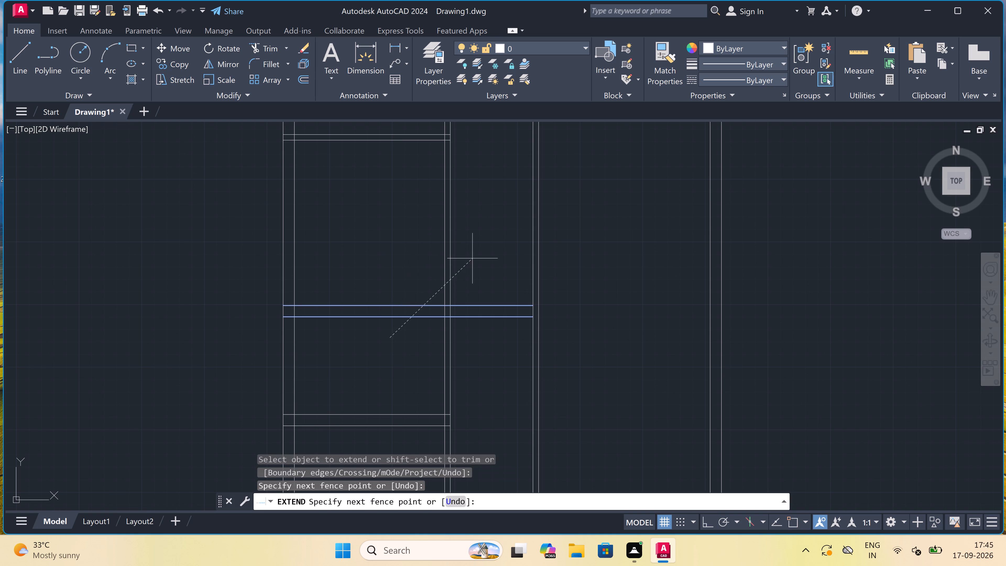
click(474, 258)
drag(498, 351, 499, 348)
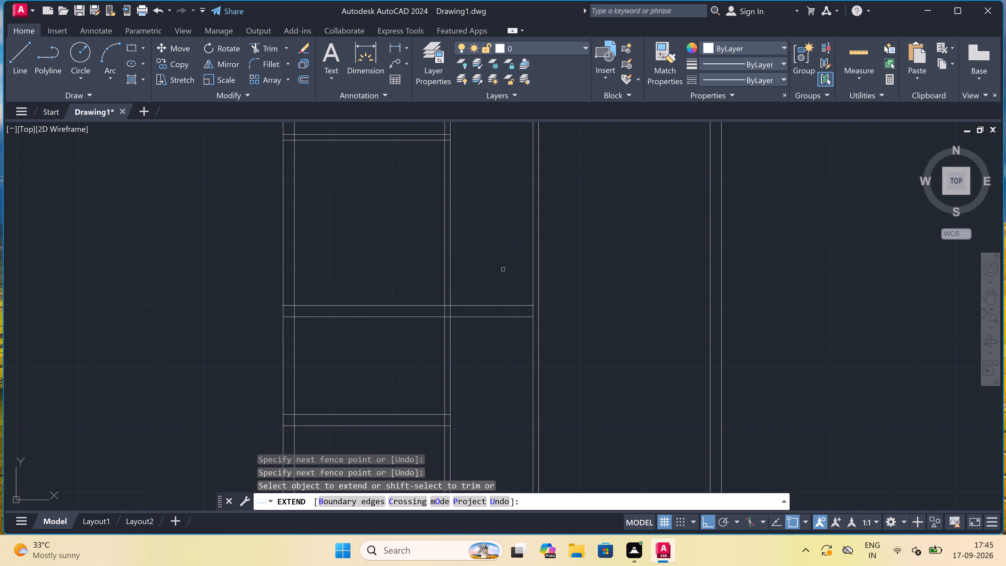
drag(503, 269, 504, 280)
drag(504, 298, 504, 323)
click(503, 375)
drag(503, 366, 504, 358)
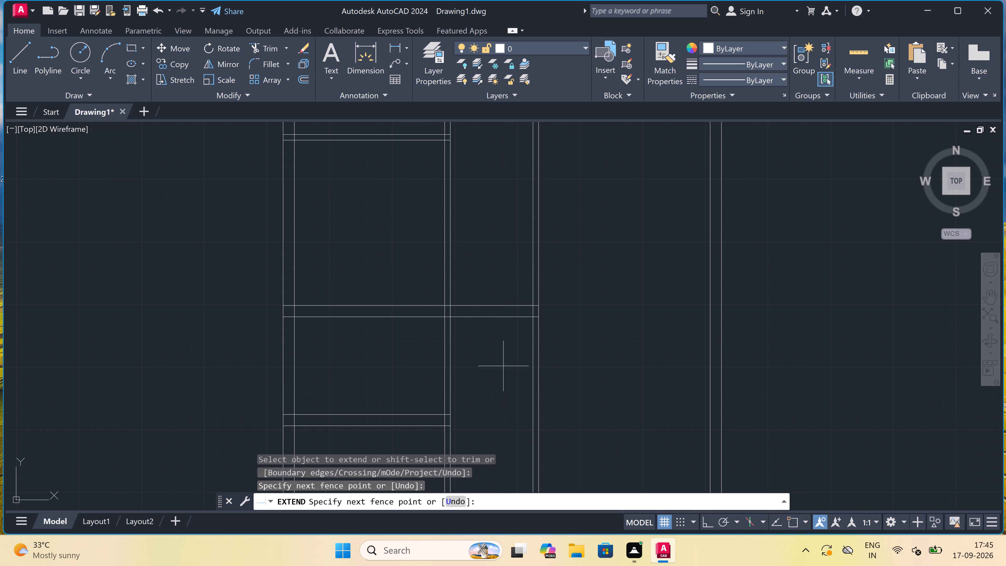
click(509, 269)
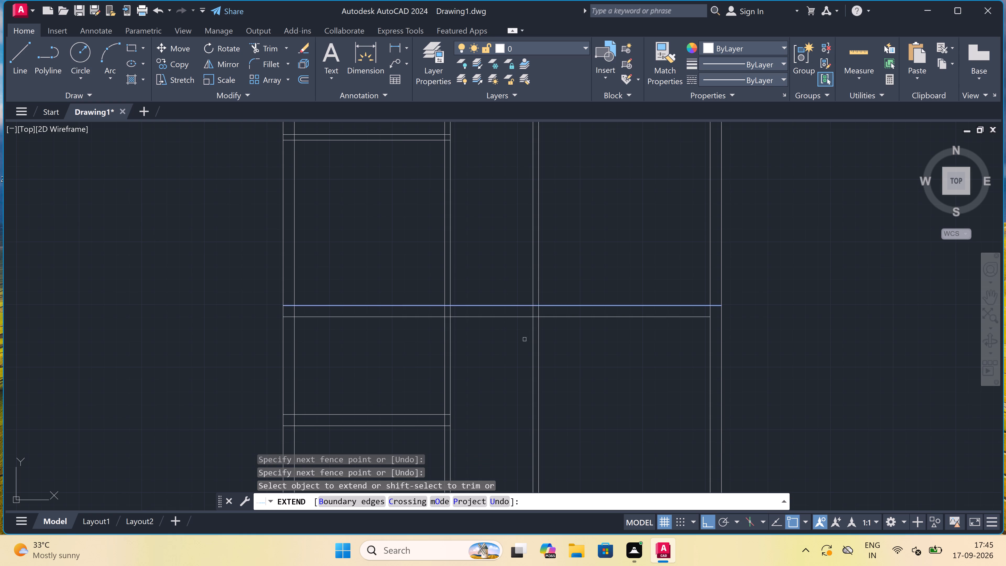
click(614, 341)
click(652, 234)
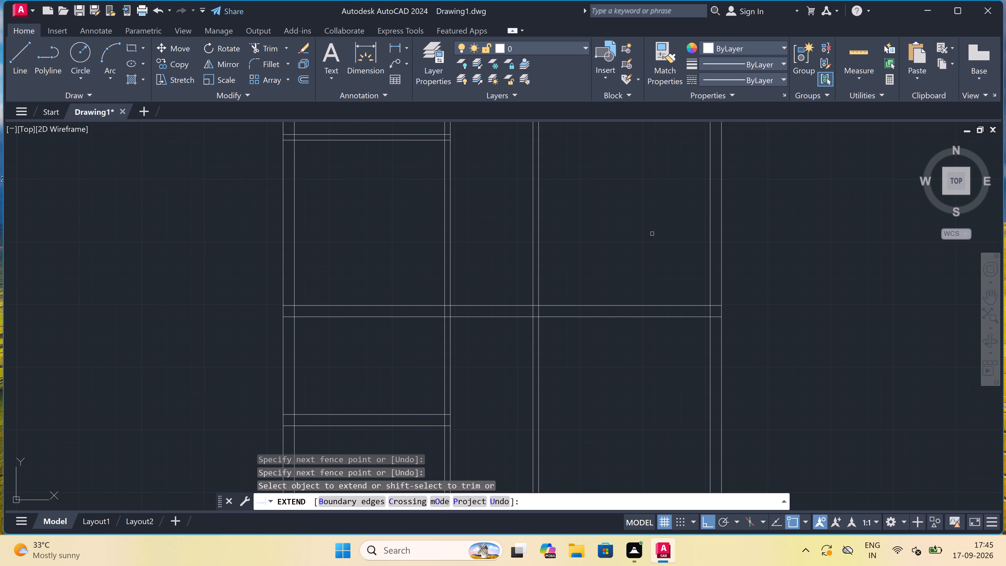
key(Escape)
Draw a short horizontal line across the middle vertical partition's thickness, continuing the lower line of the right column's second 4.5" cross wall.
scroll(573, 255, down, 4)
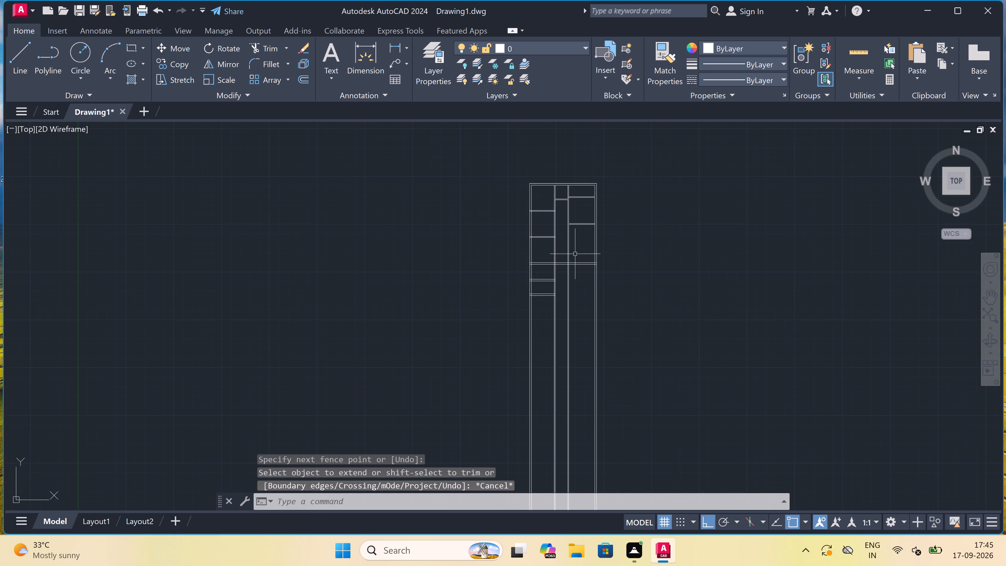
scroll(576, 252, up, 4)
scroll(577, 252, down, 3)
scroll(551, 274, up, 2)
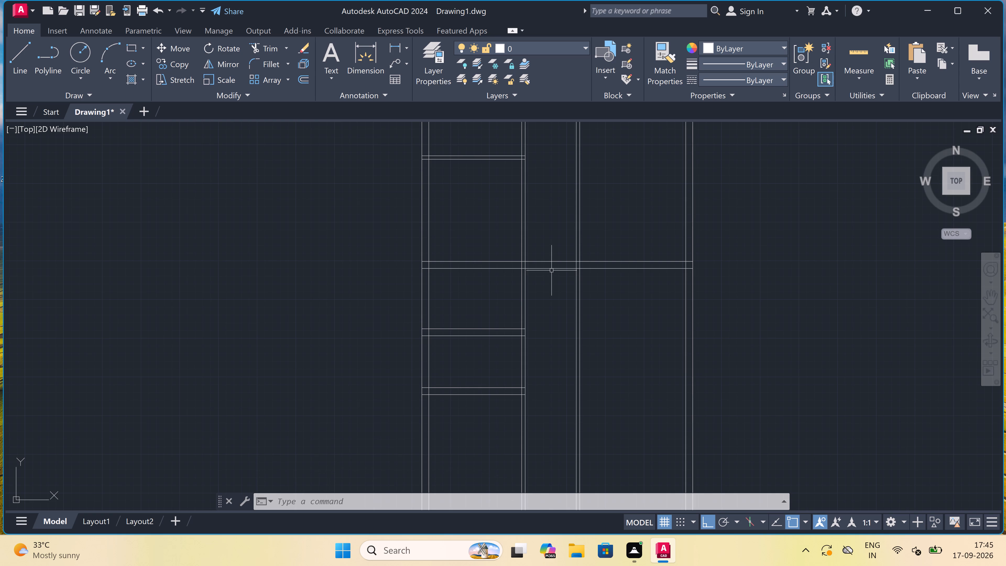
scroll(551, 270, down, 2)
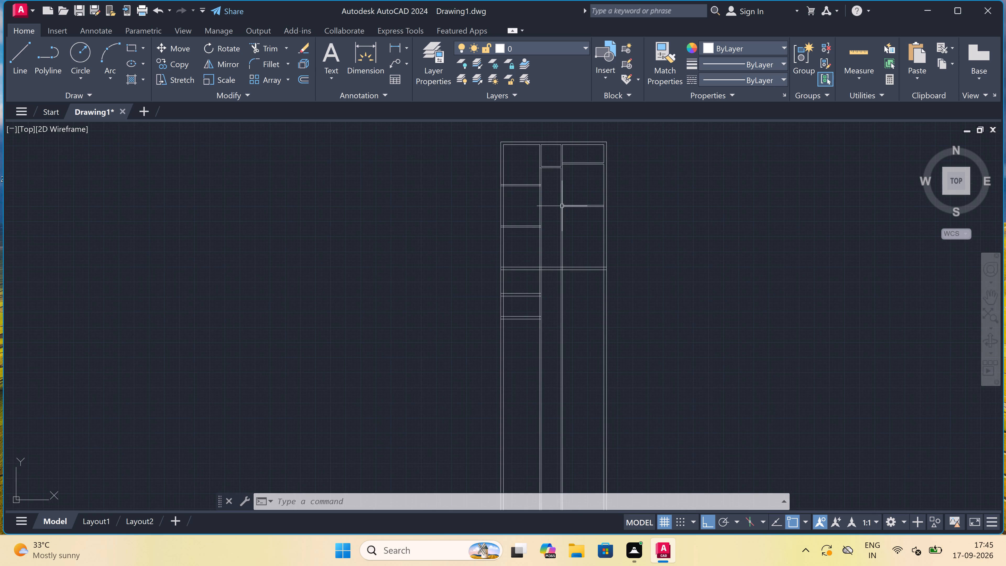
scroll(562, 206, up, 4)
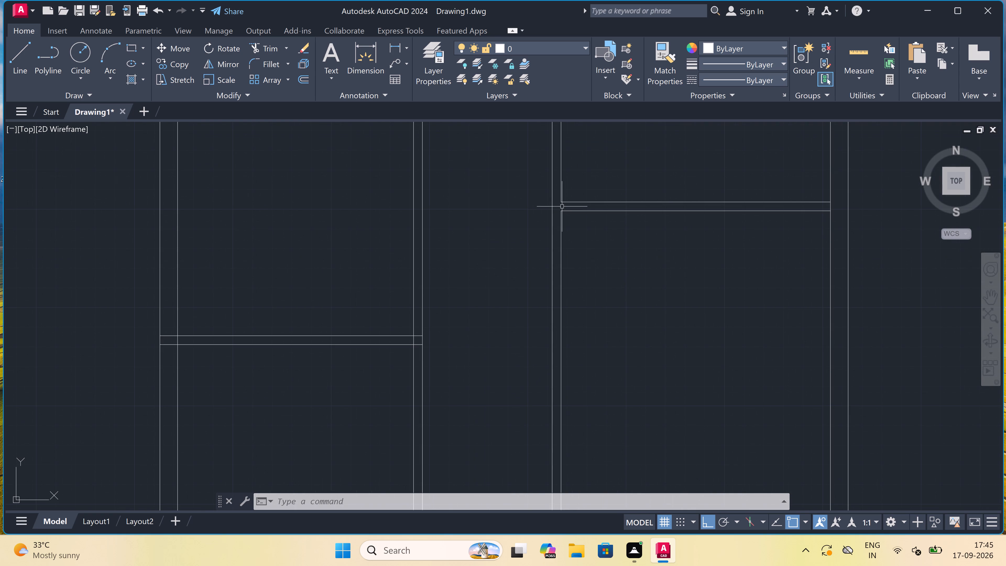
text(l)
key(space)
scroll(562, 206, up, 2)
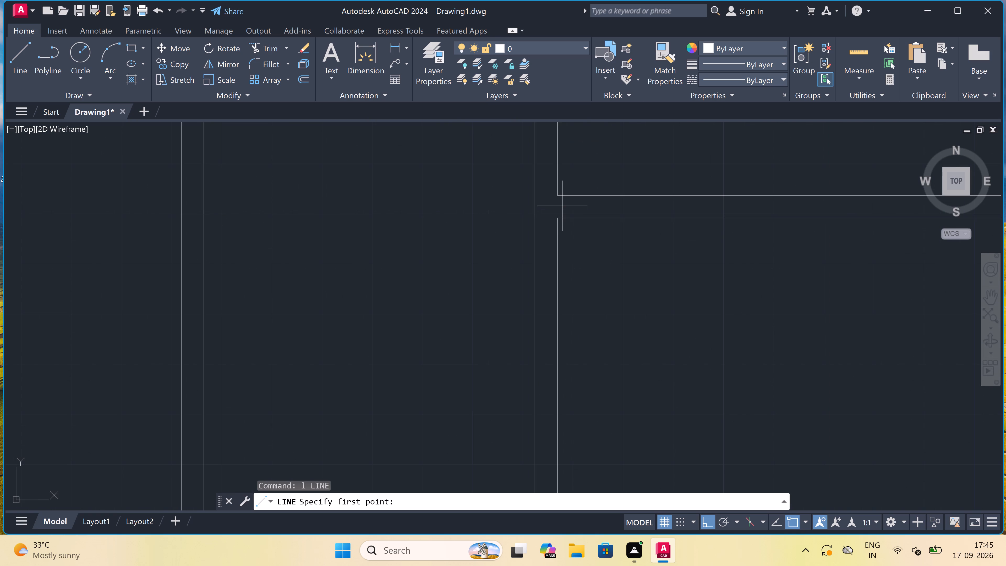
click(557, 215)
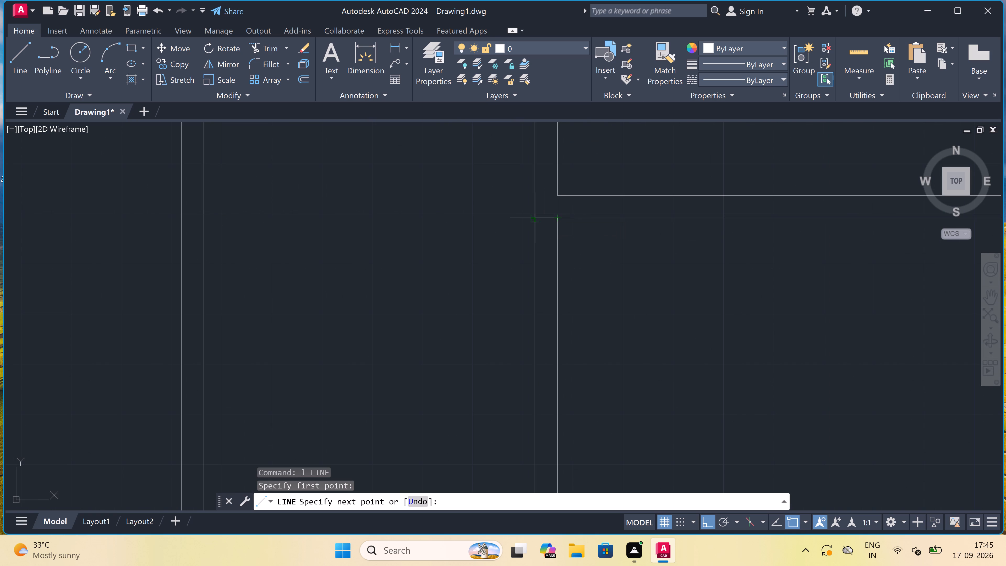
click(535, 215)
key(Escape)
scroll(534, 217, down, 4)
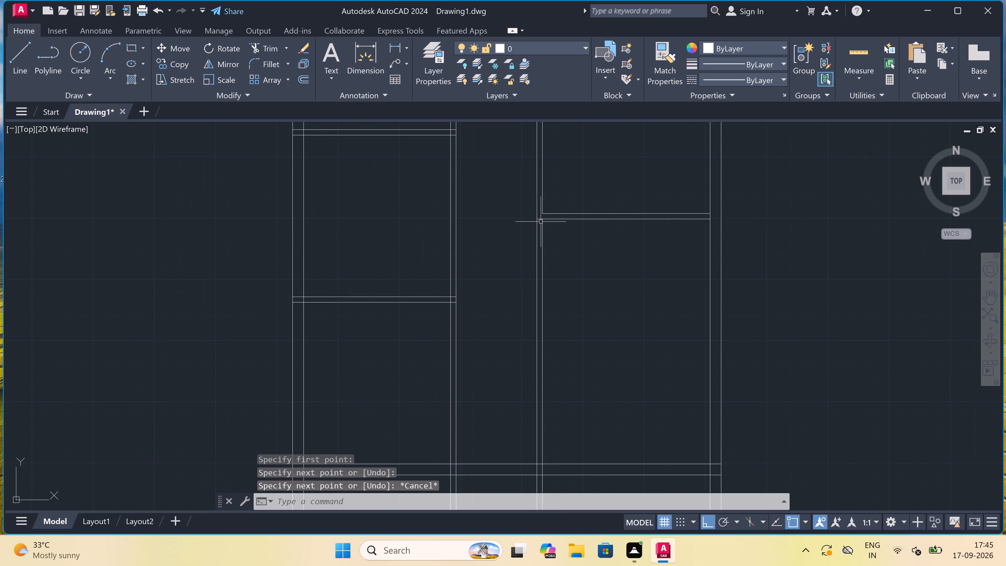
Select the two lines of the middle vertical partition just below the right column's second 4.5" cross wall.
scroll(541, 222, down, 1)
drag(550, 244, 548, 248)
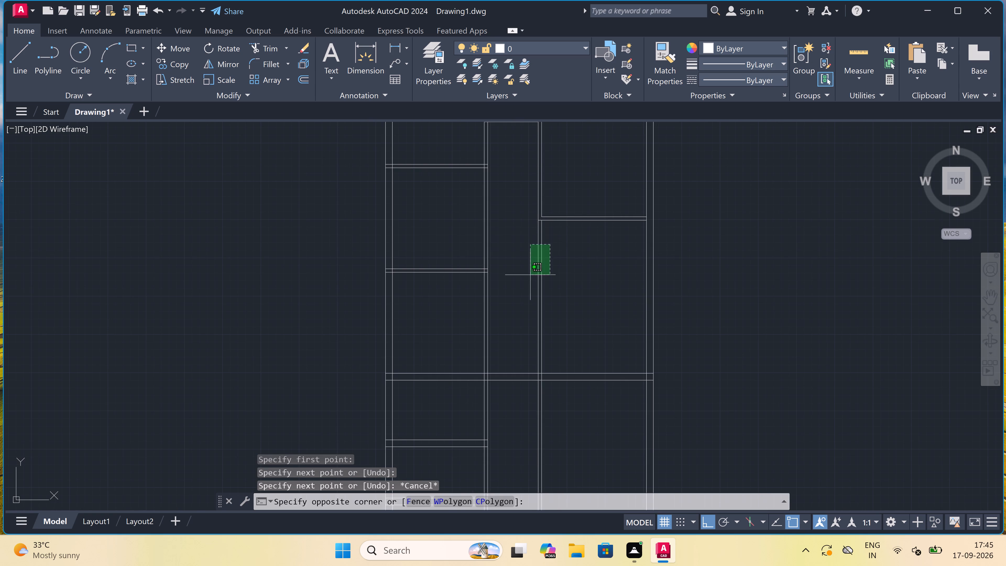
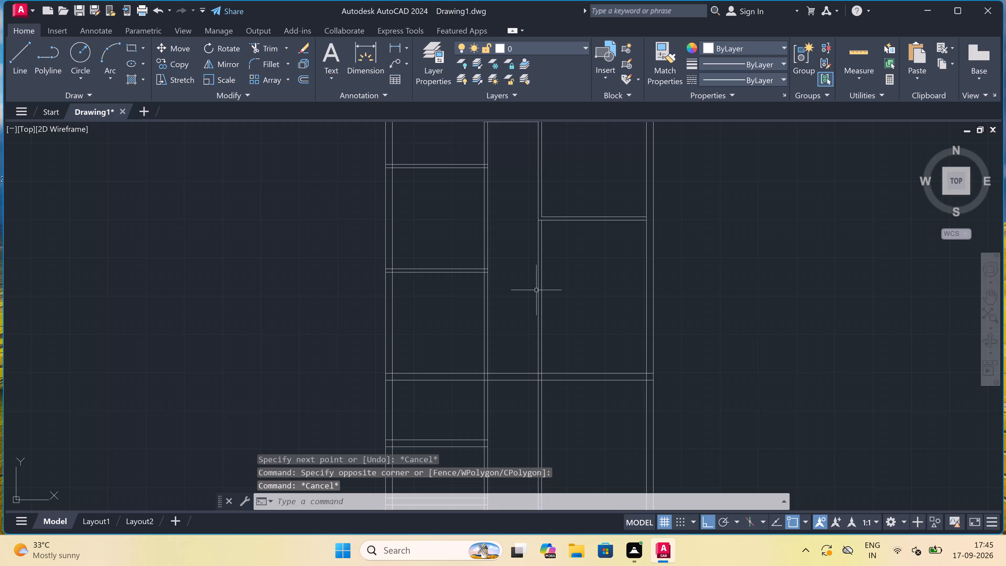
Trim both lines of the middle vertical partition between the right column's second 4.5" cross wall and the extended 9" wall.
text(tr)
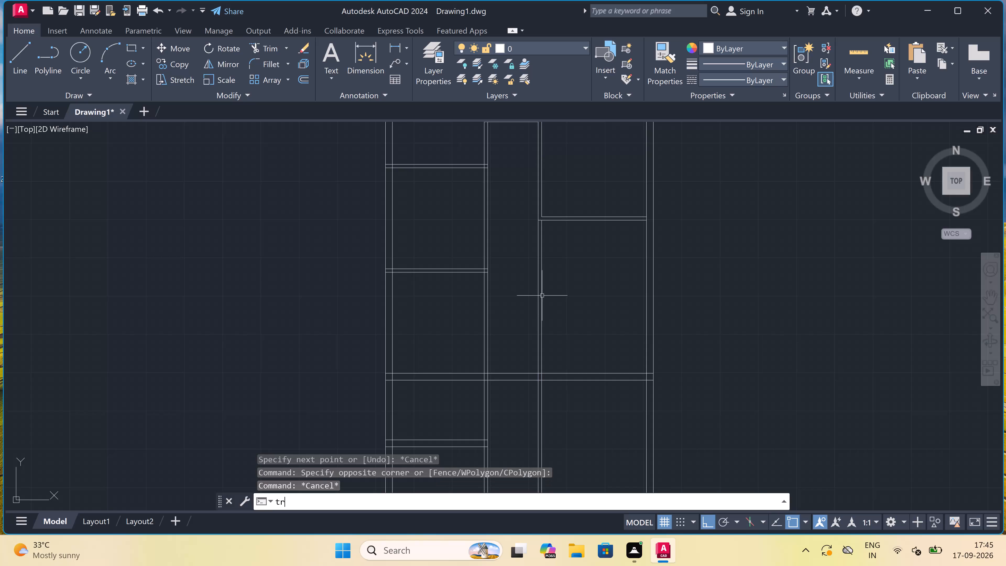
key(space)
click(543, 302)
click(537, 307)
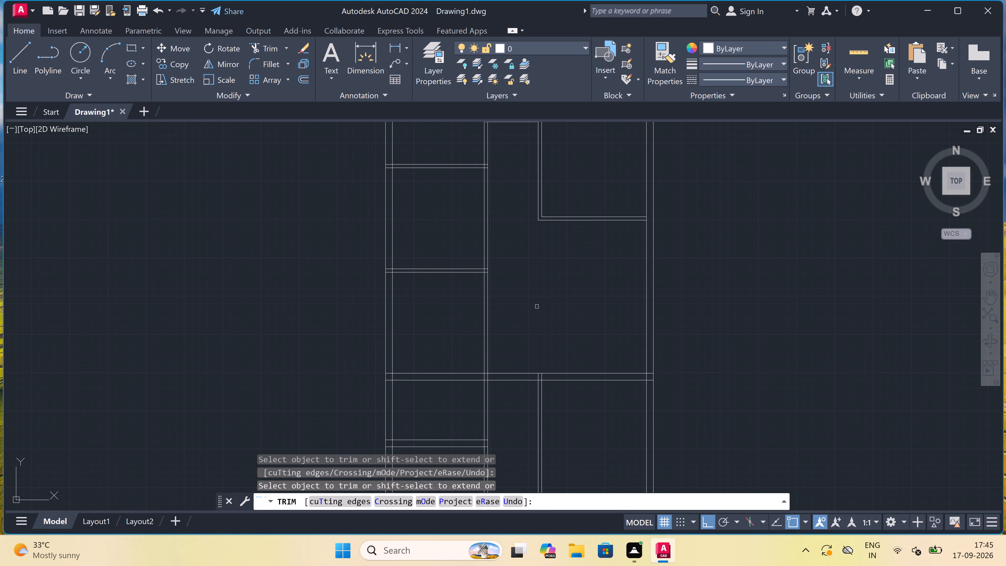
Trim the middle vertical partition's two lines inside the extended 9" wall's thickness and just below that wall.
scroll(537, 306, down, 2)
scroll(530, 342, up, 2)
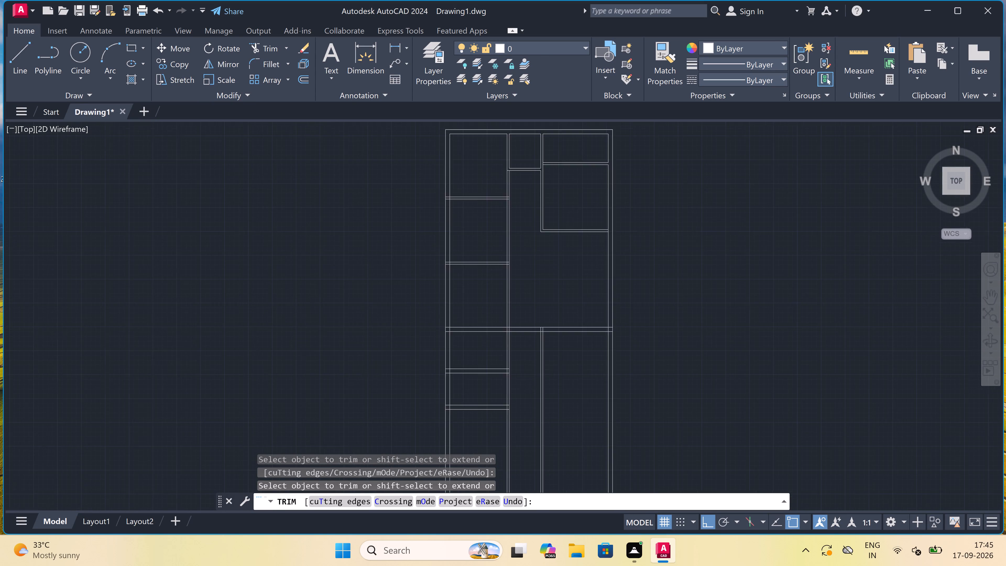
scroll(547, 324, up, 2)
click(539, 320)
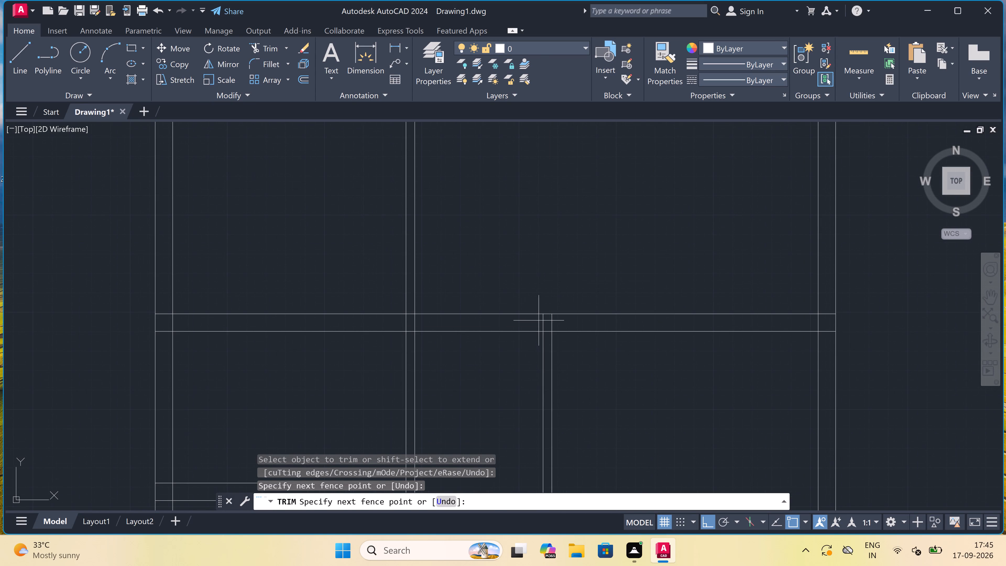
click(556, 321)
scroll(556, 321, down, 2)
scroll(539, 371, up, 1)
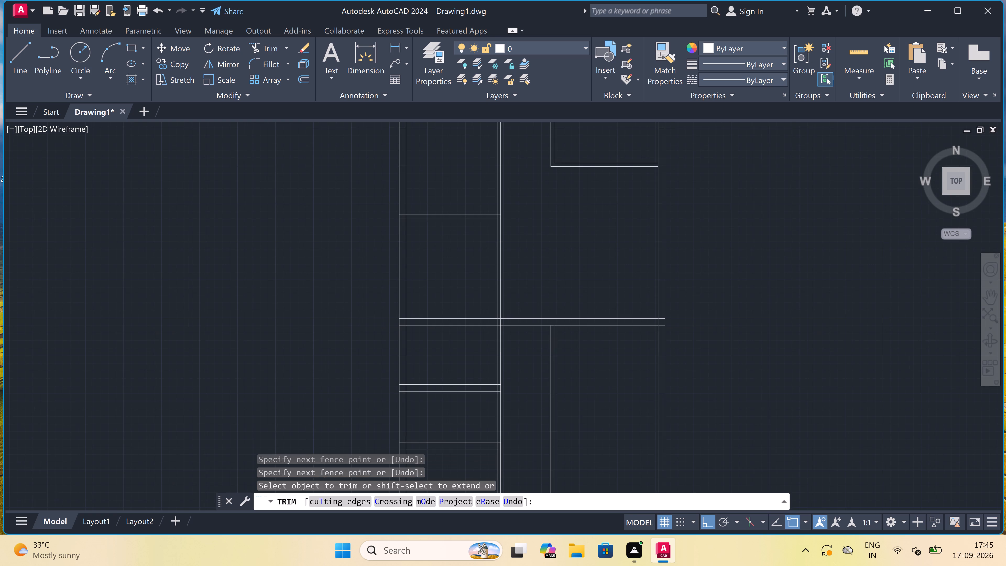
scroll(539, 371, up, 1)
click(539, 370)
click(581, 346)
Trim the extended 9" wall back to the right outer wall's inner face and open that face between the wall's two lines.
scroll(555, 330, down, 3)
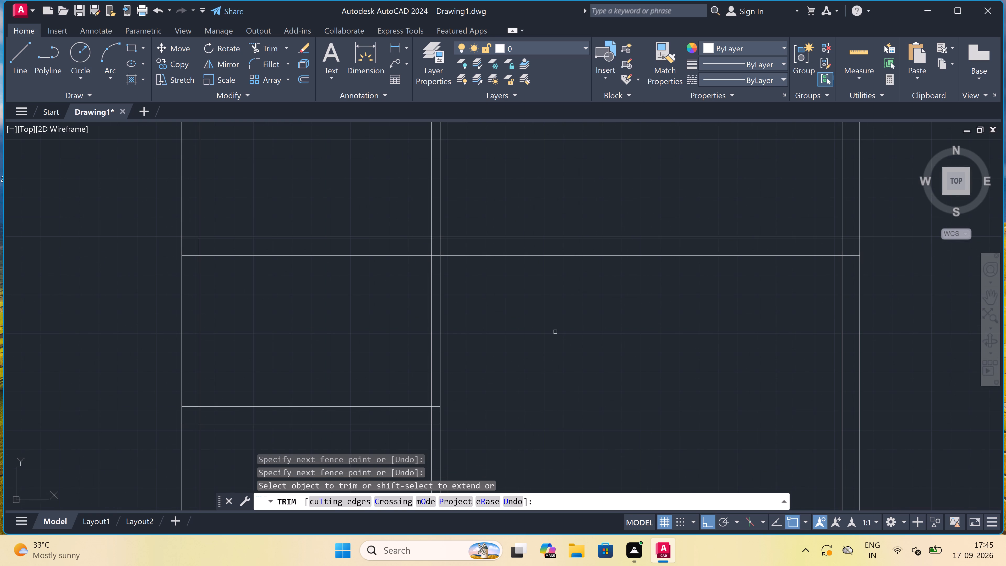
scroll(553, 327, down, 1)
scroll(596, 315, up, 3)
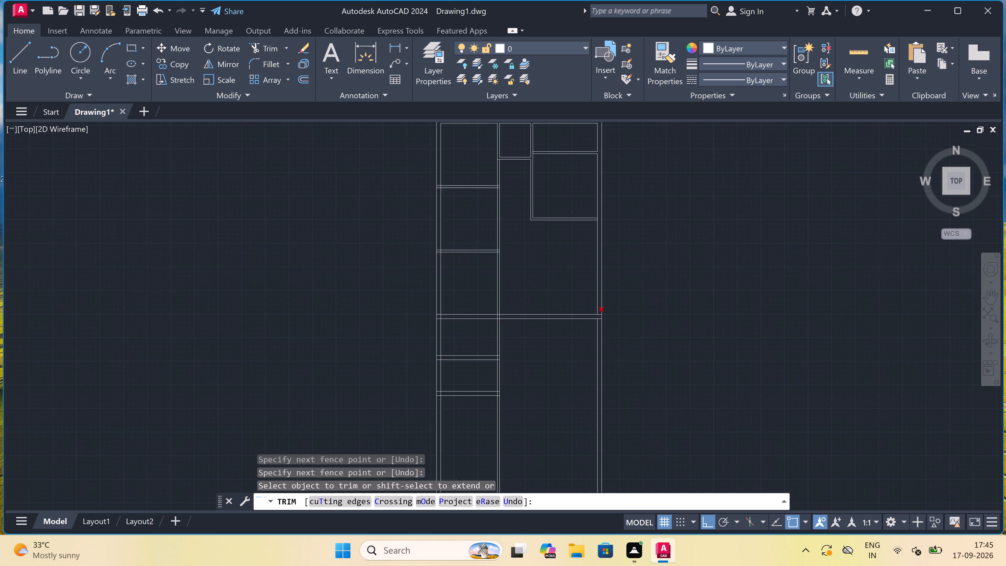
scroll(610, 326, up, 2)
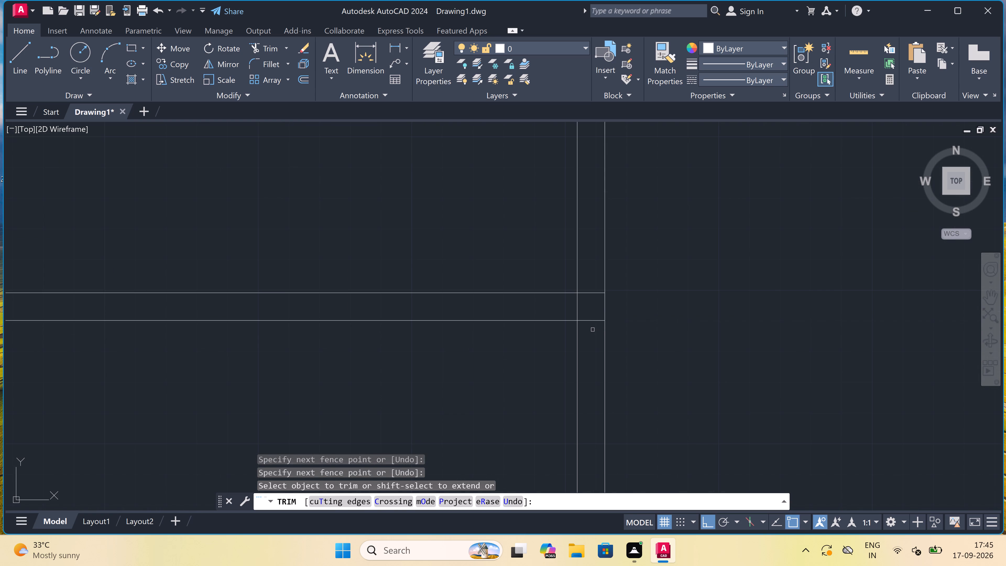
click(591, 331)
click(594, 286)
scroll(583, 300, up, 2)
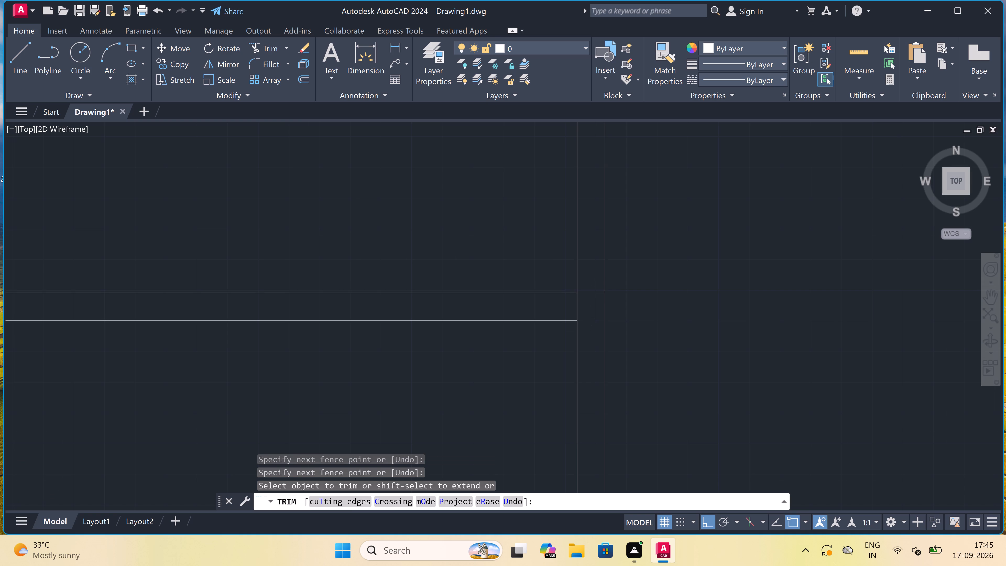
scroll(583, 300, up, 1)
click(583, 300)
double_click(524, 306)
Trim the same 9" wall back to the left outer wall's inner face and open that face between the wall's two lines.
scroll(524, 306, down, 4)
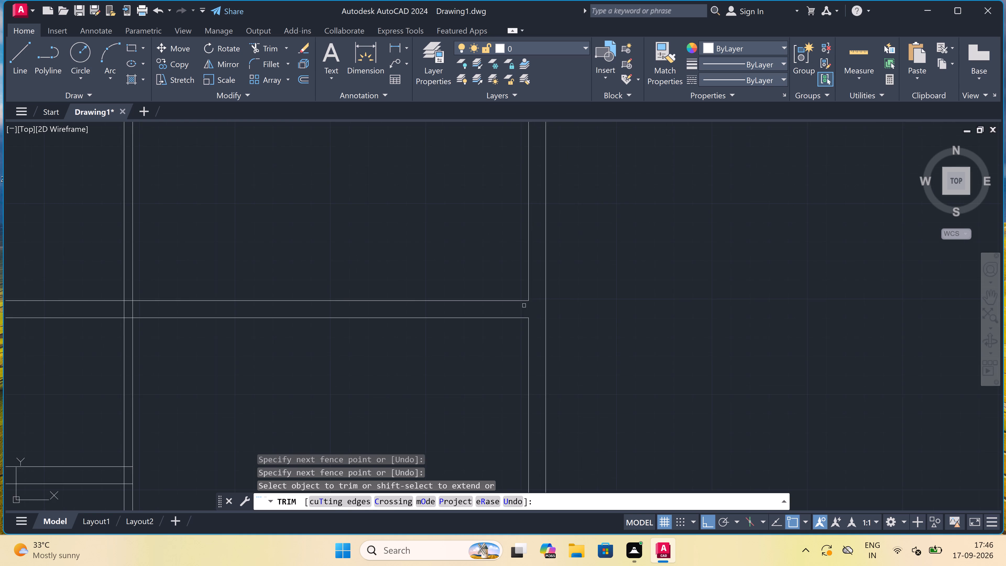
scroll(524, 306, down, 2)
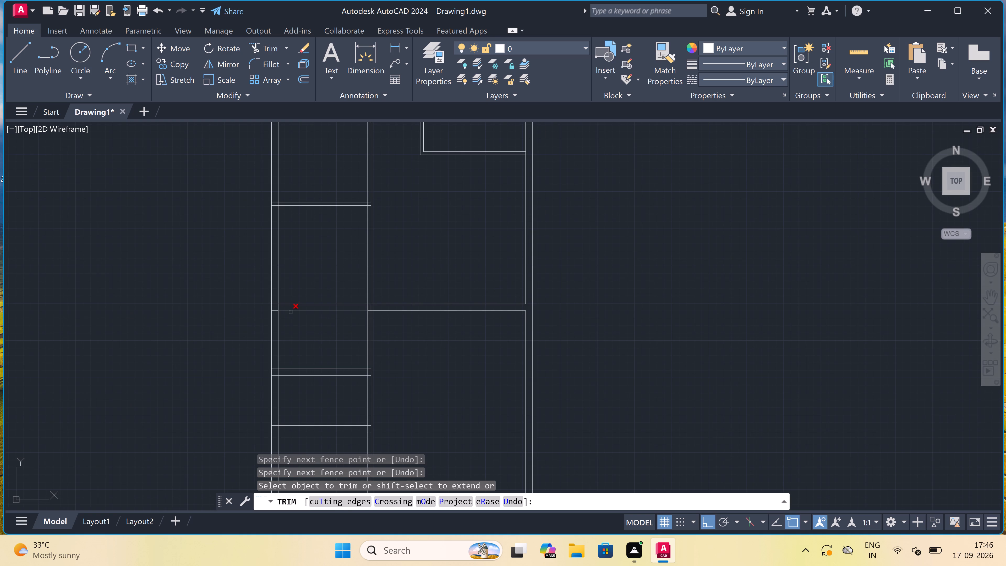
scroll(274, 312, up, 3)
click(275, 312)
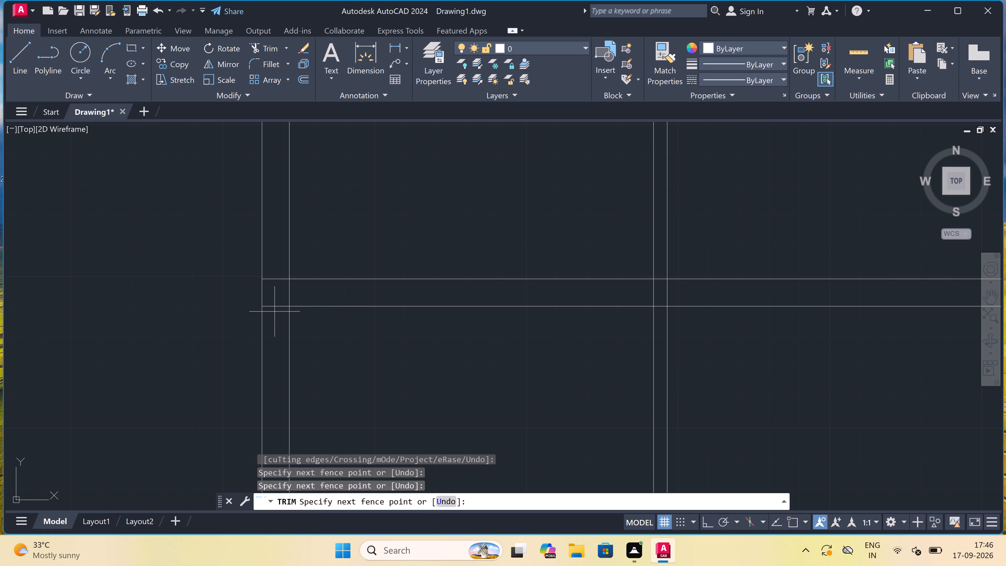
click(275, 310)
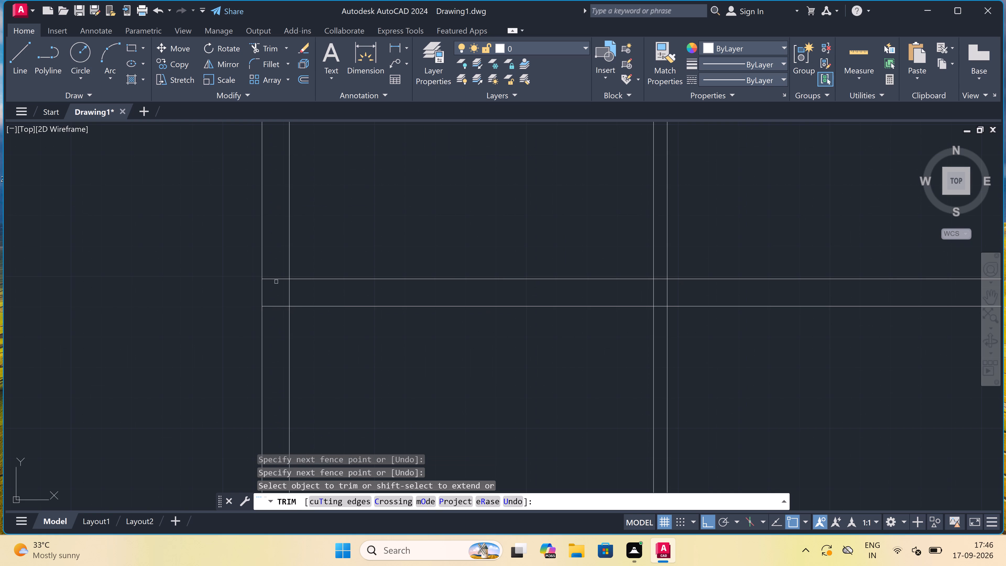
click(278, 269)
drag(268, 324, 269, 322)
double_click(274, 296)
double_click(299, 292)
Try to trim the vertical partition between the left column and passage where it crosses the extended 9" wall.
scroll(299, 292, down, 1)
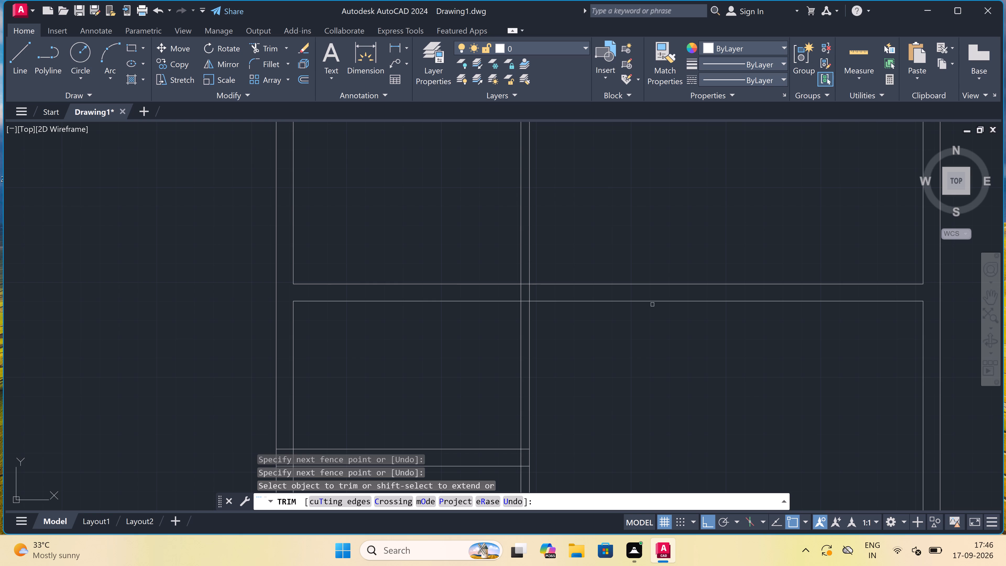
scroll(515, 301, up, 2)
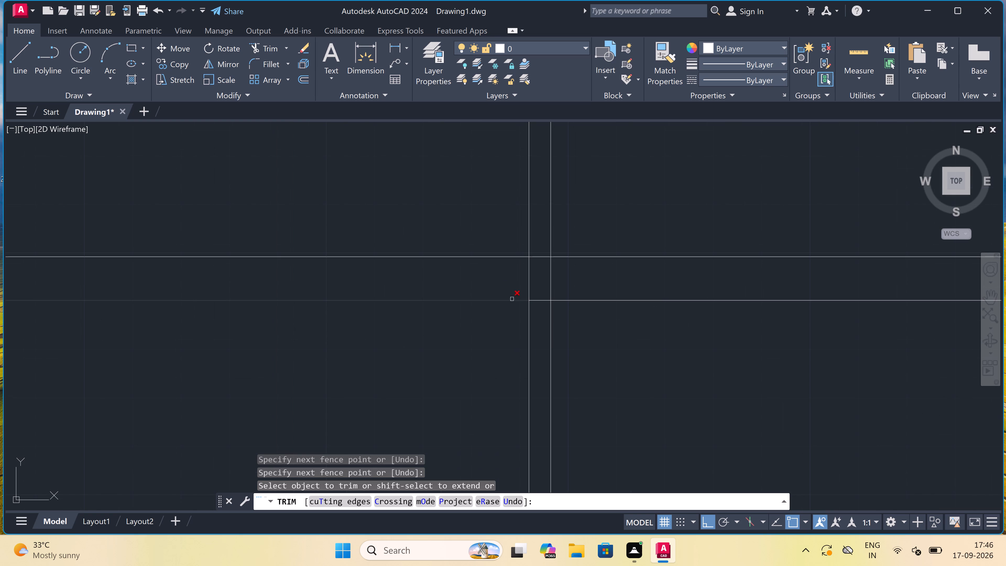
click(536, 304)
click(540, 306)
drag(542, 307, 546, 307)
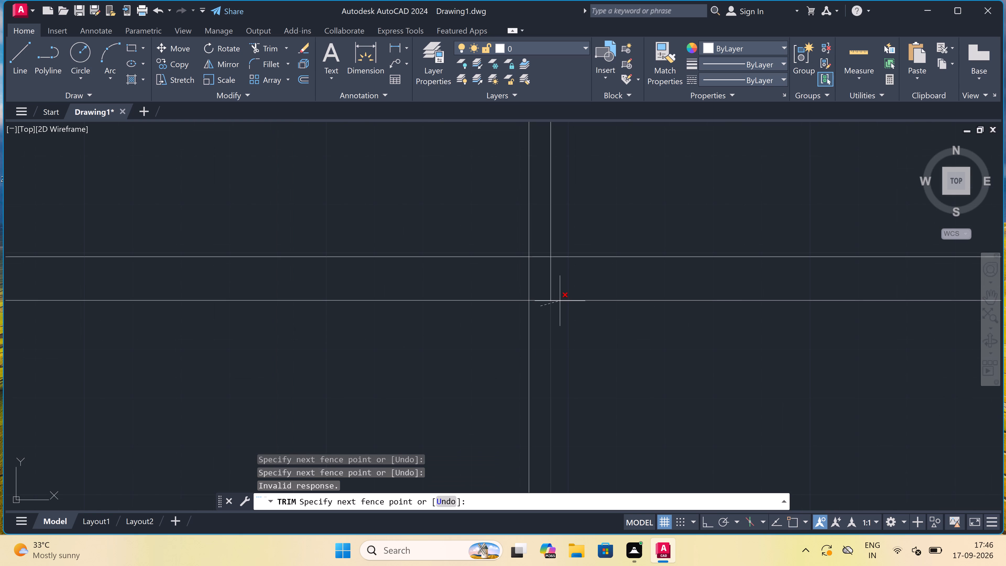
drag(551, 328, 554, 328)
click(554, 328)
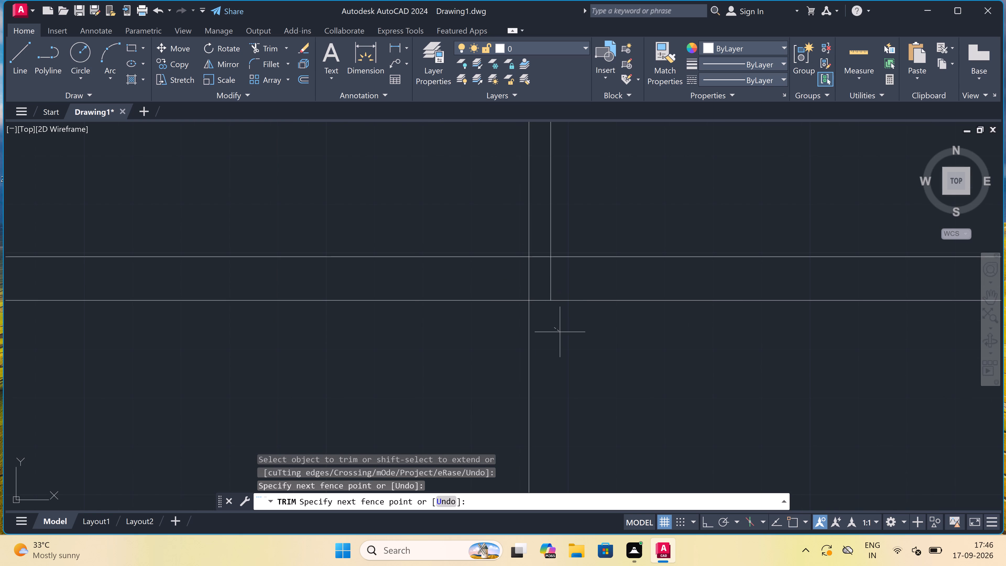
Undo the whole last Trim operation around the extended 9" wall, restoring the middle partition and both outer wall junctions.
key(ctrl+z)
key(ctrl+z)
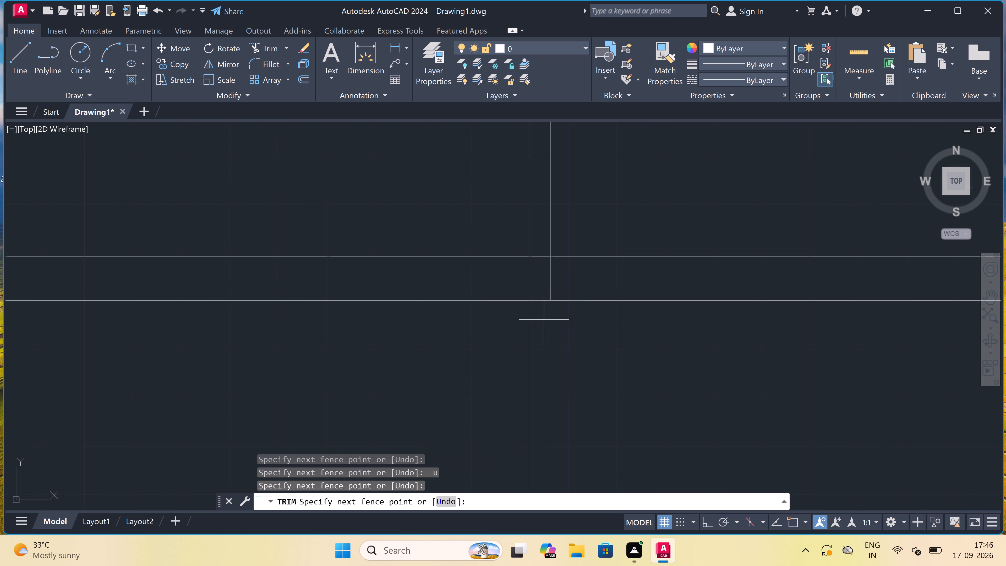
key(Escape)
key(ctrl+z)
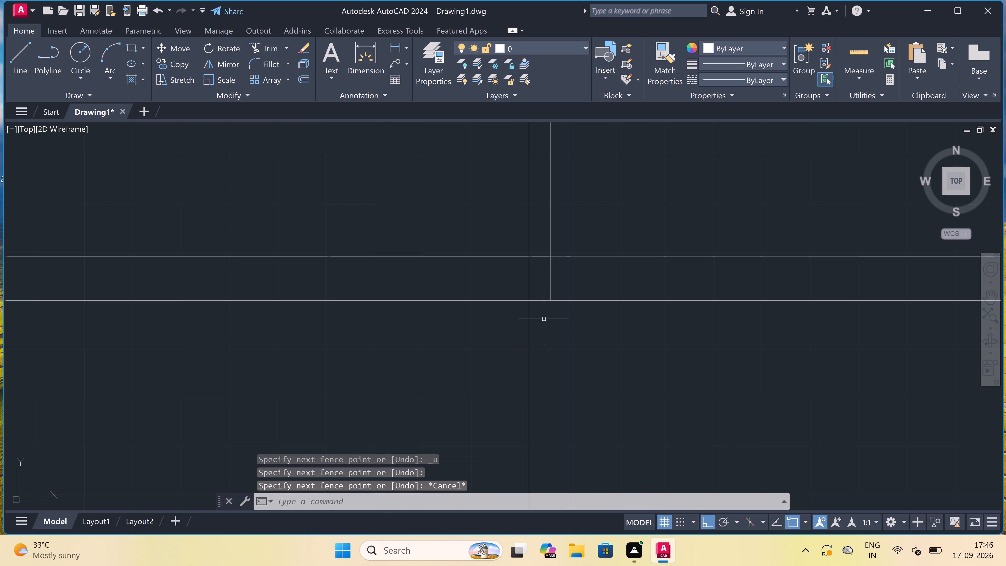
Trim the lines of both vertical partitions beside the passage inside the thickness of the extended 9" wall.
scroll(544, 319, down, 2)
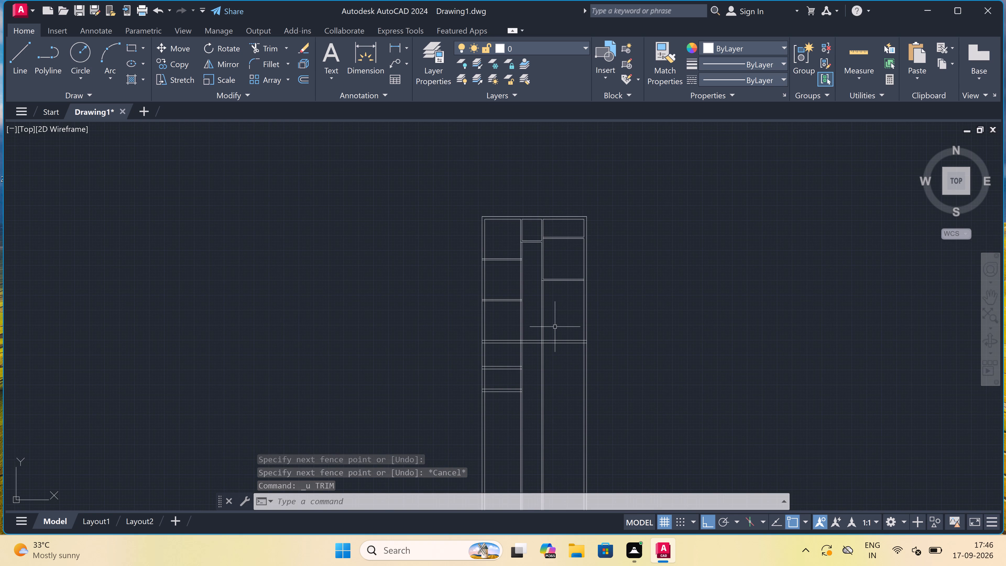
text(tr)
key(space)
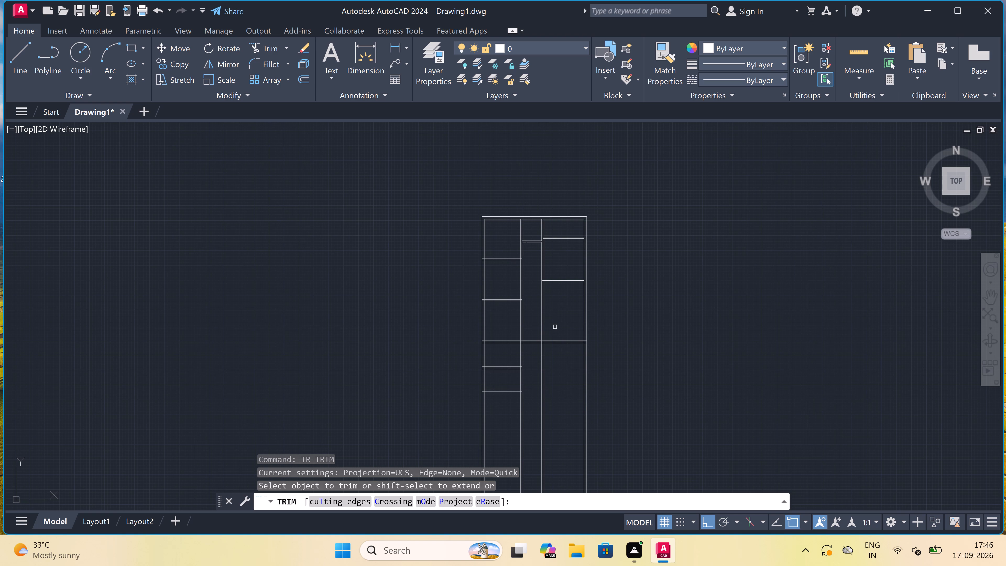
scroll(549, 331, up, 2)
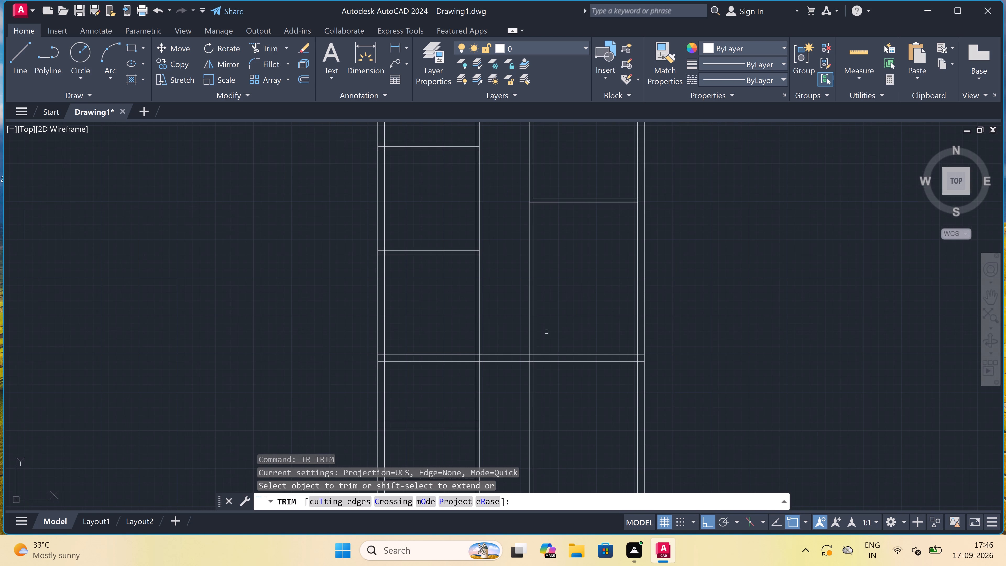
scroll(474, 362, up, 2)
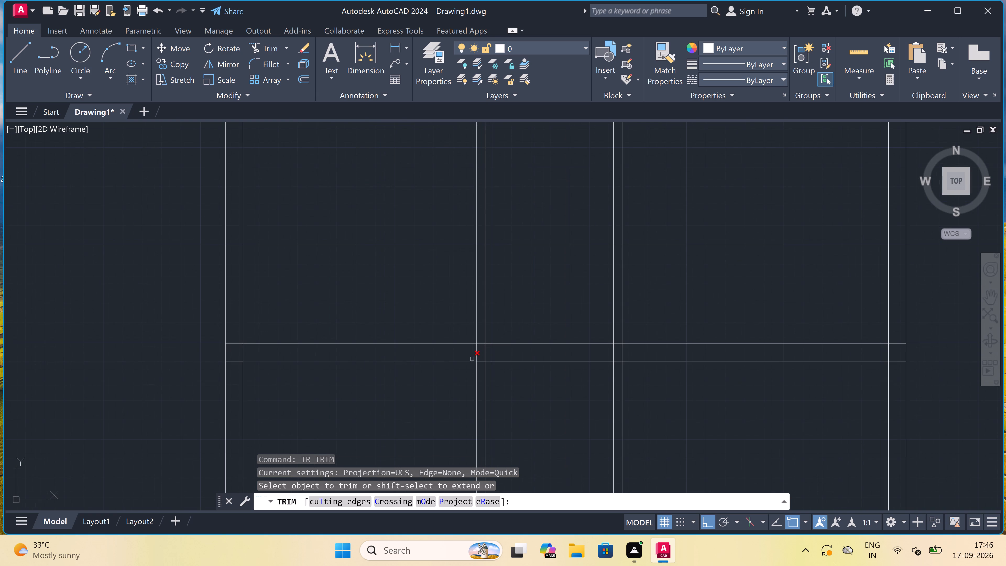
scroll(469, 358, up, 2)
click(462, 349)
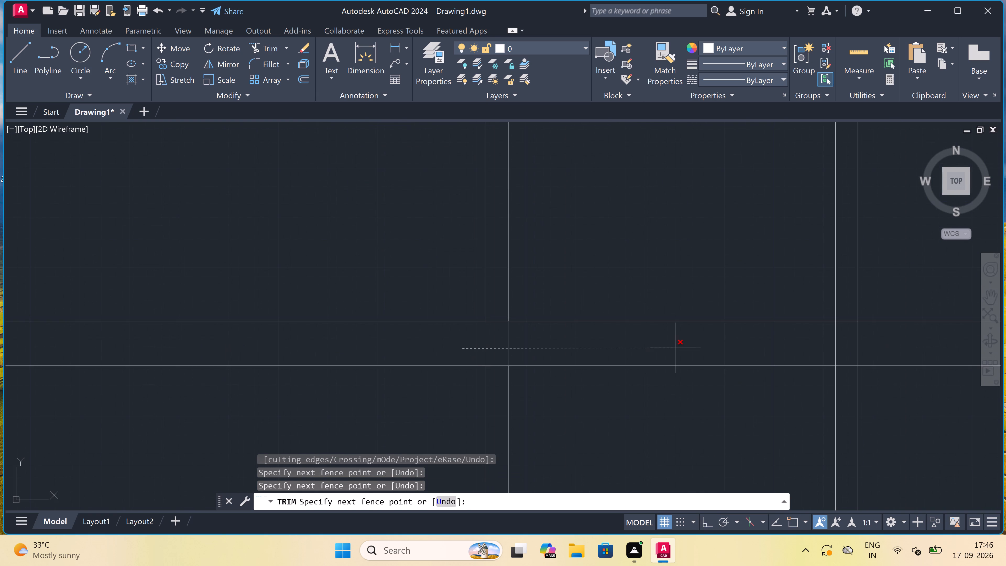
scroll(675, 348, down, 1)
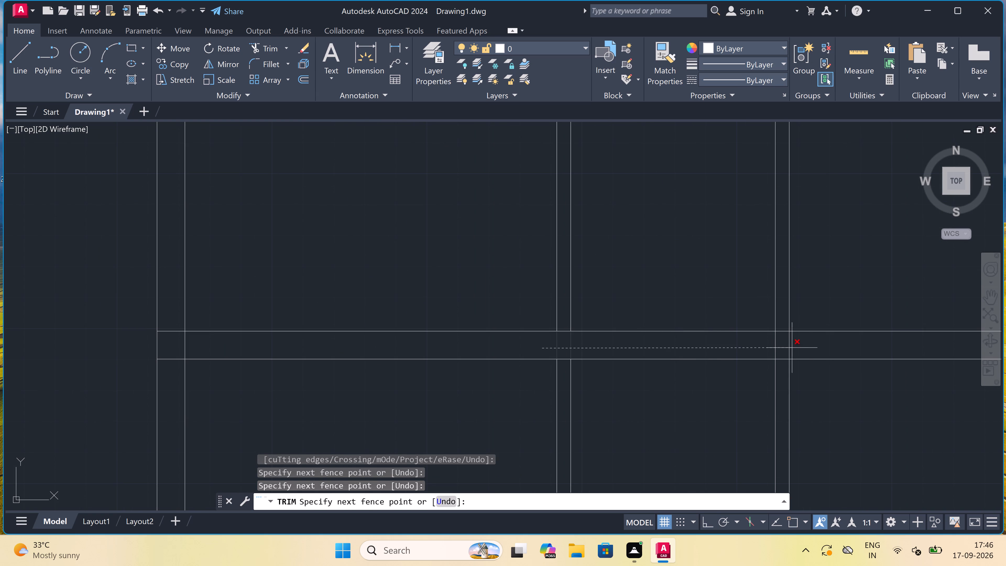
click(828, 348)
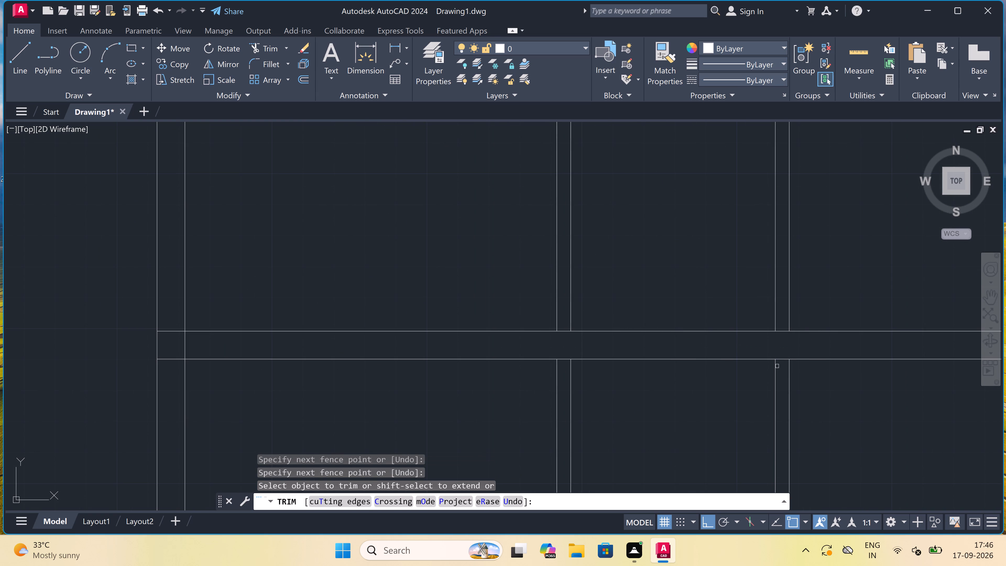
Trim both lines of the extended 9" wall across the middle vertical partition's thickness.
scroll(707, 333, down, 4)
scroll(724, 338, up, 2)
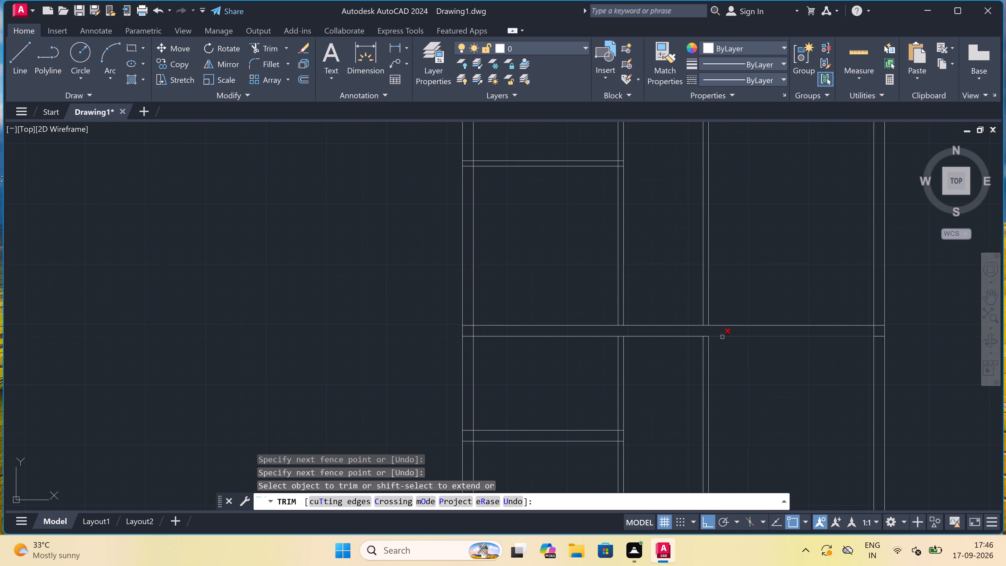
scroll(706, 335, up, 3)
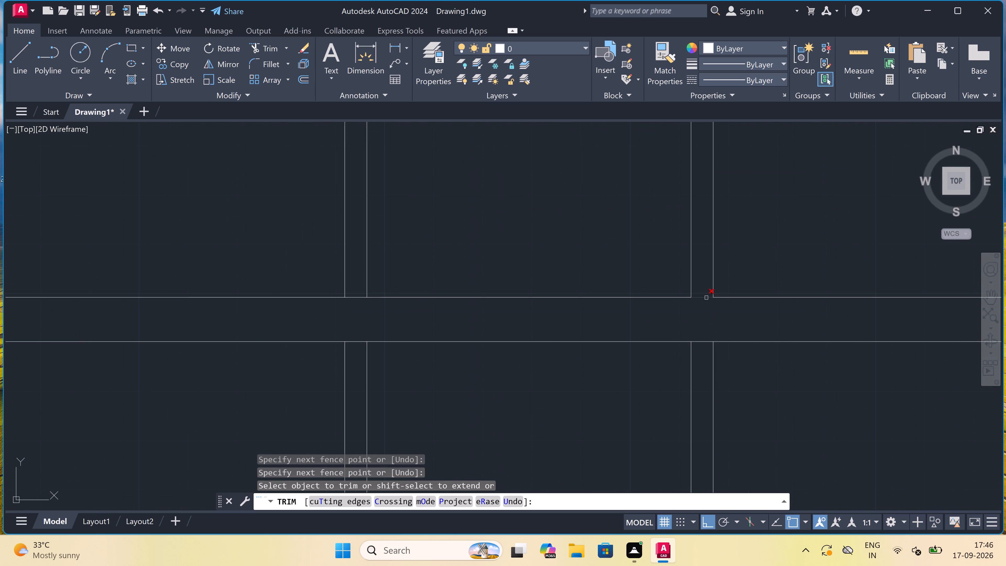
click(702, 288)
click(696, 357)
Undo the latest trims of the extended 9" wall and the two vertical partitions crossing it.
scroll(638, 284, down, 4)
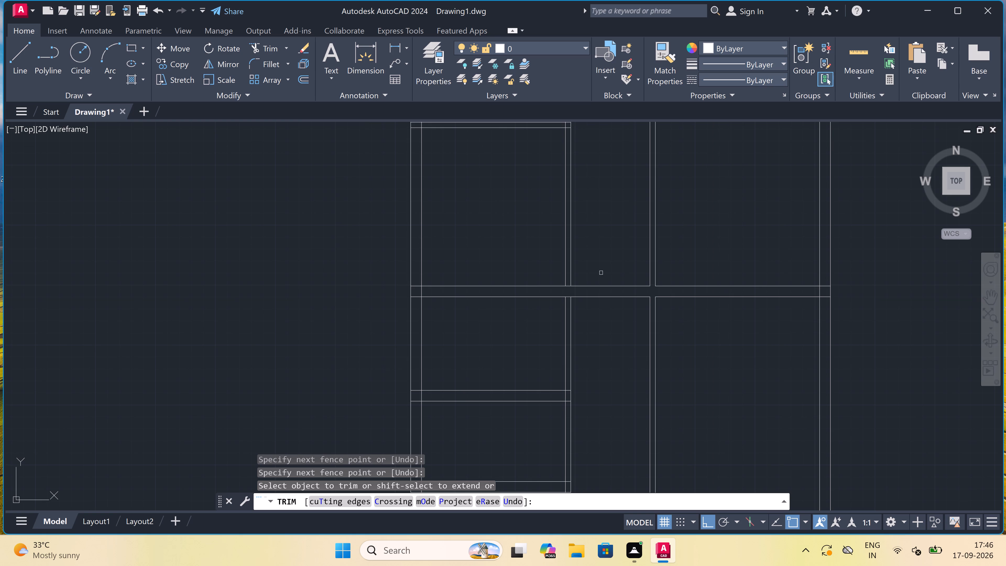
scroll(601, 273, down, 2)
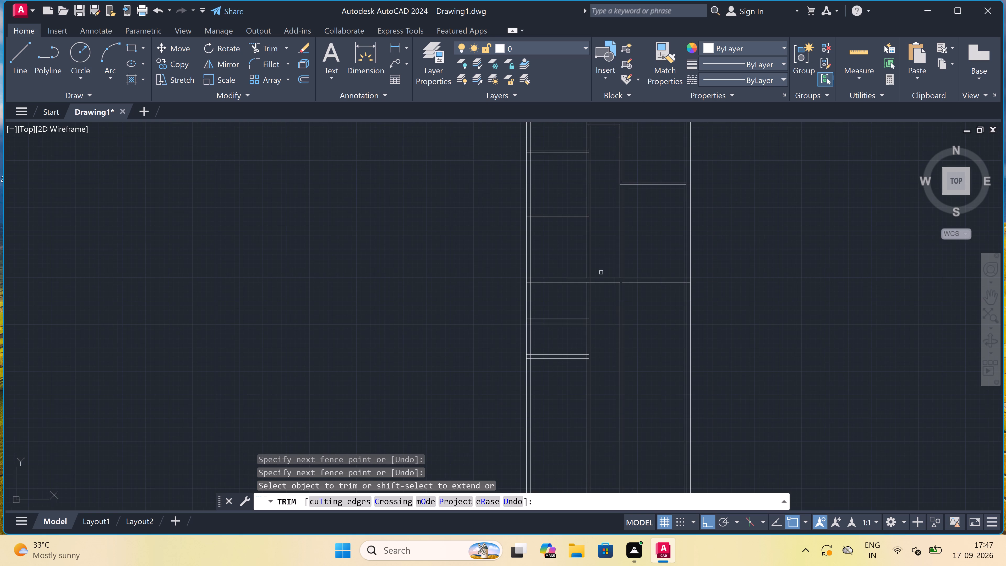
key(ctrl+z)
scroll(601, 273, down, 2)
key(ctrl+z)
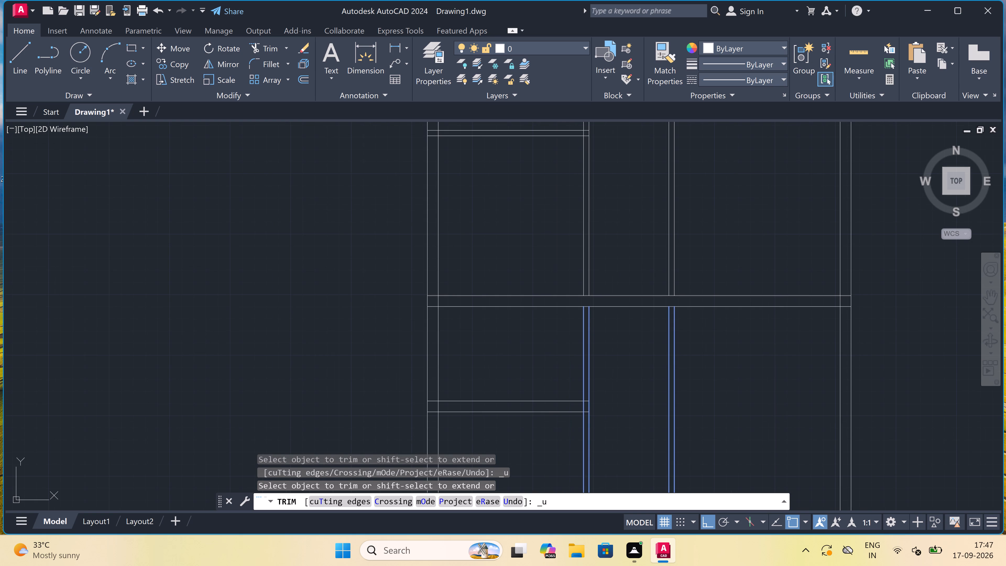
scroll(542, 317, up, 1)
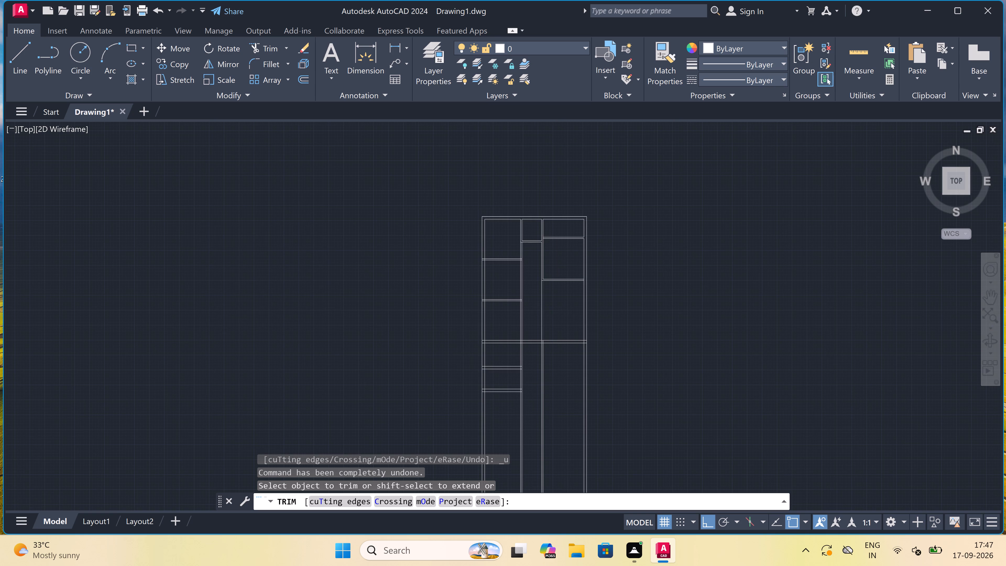
Trim away both lines of the middle vertical partition below the right-hand room's corner, above, inside and below the extended 9" wall.
click(540, 308)
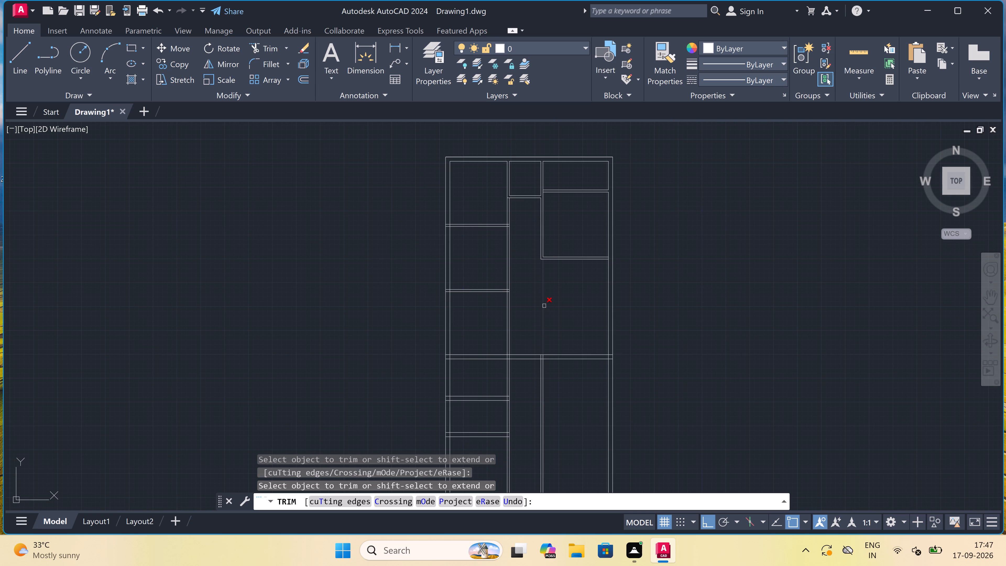
double_click(544, 305)
scroll(544, 305, down, 2)
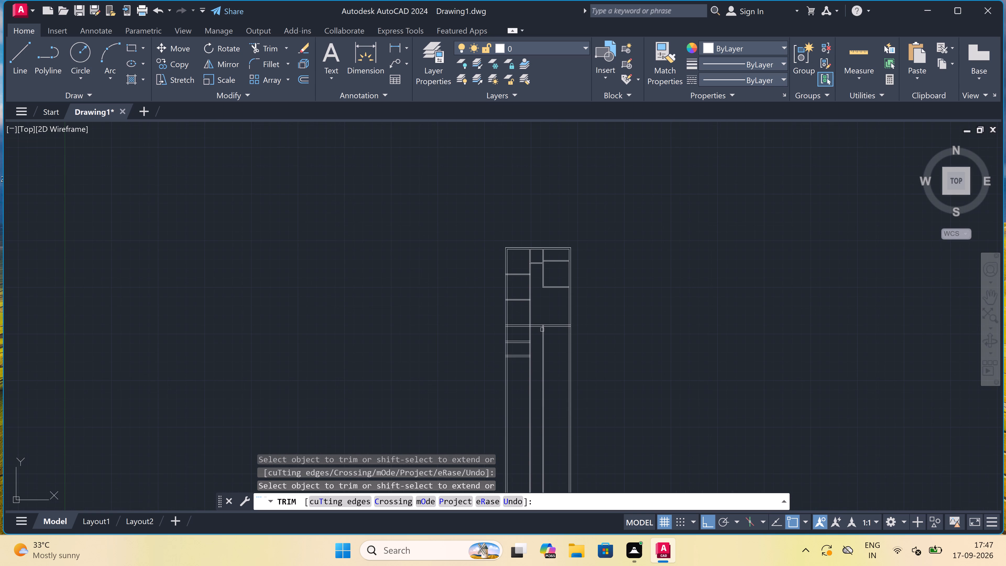
scroll(542, 326, up, 4)
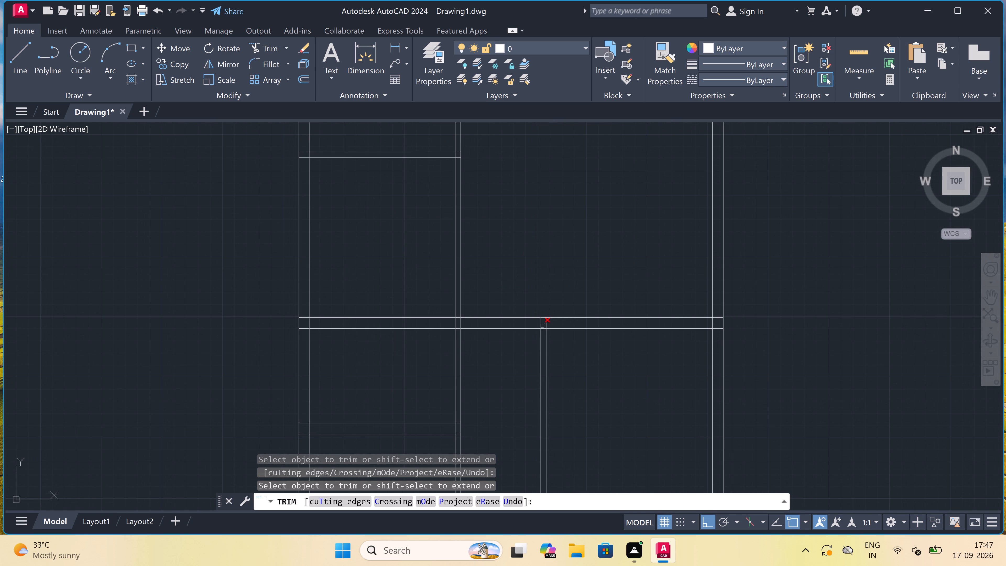
scroll(542, 326, up, 1)
double_click(533, 323)
click(564, 319)
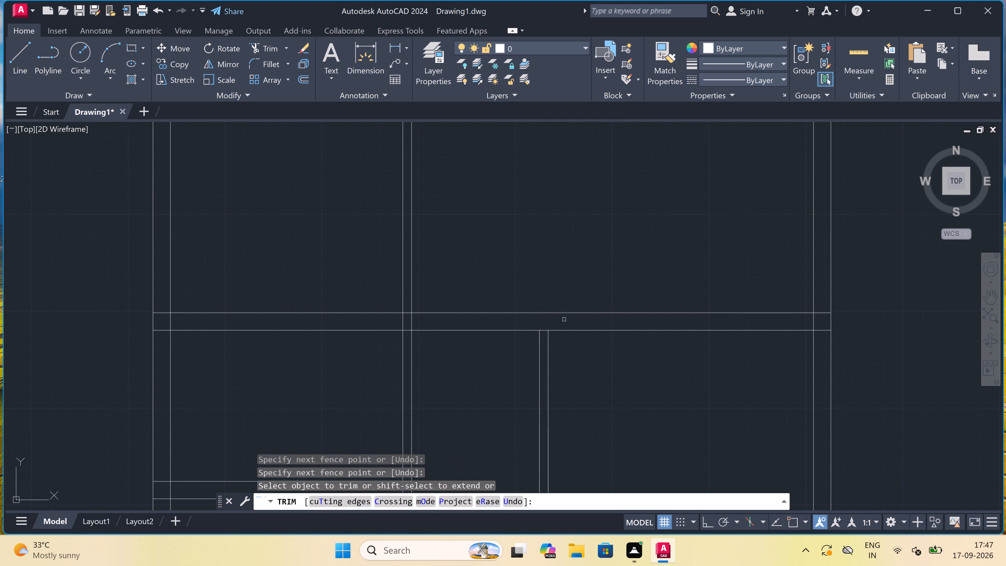
scroll(564, 320, down, 3)
double_click(554, 353)
click(573, 347)
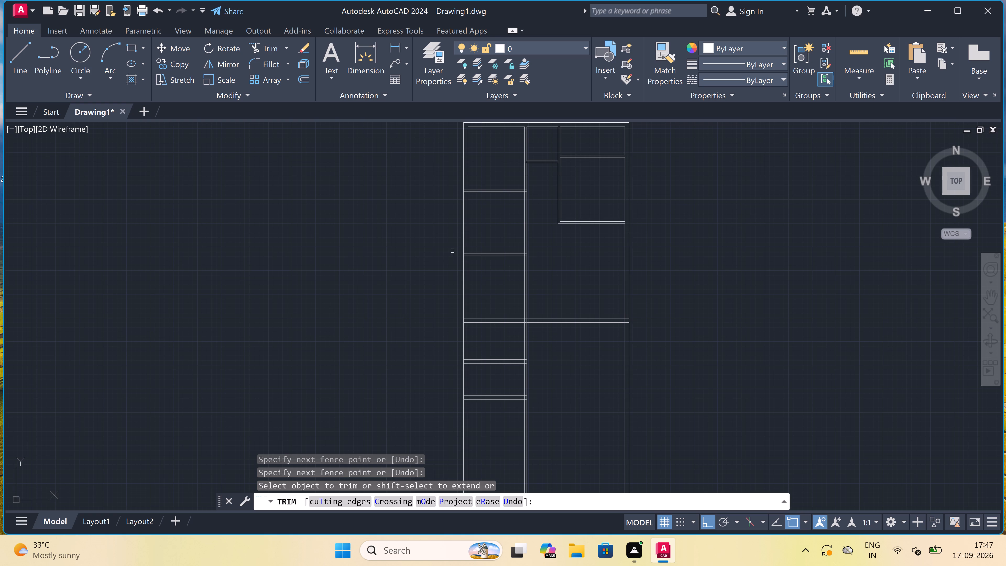
Trim the ends of the extended 9" wall and the horizontal partition above it inside the left outer wall's thickness.
scroll(454, 276, up, 1)
scroll(467, 309, up, 1)
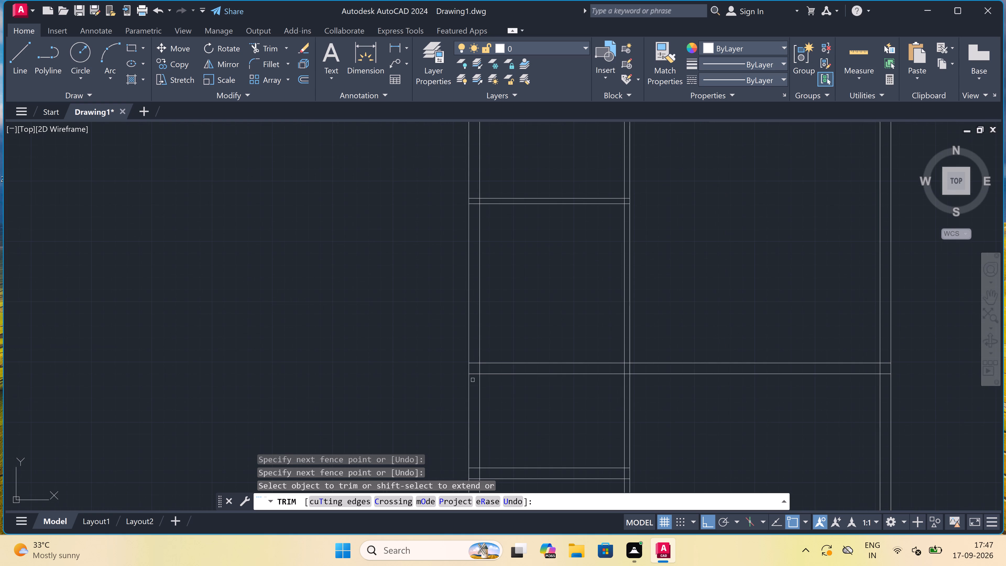
double_click(473, 380)
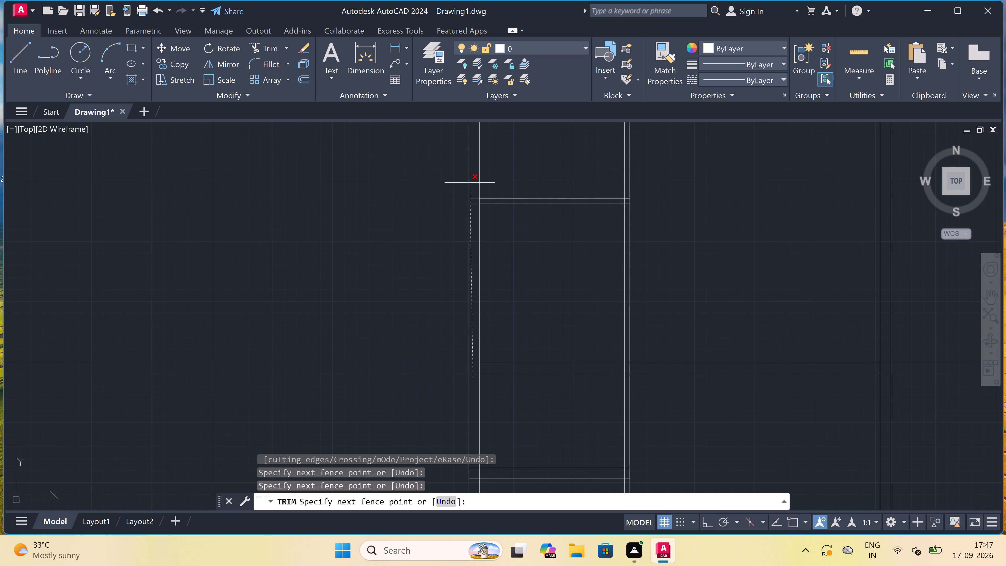
scroll(470, 183, up, 1)
click(472, 183)
Trim the left outer wall's inner line across the thickness of the lower 4.5" horizontal partition and the extended 9" wall.
scroll(478, 202, up, 1)
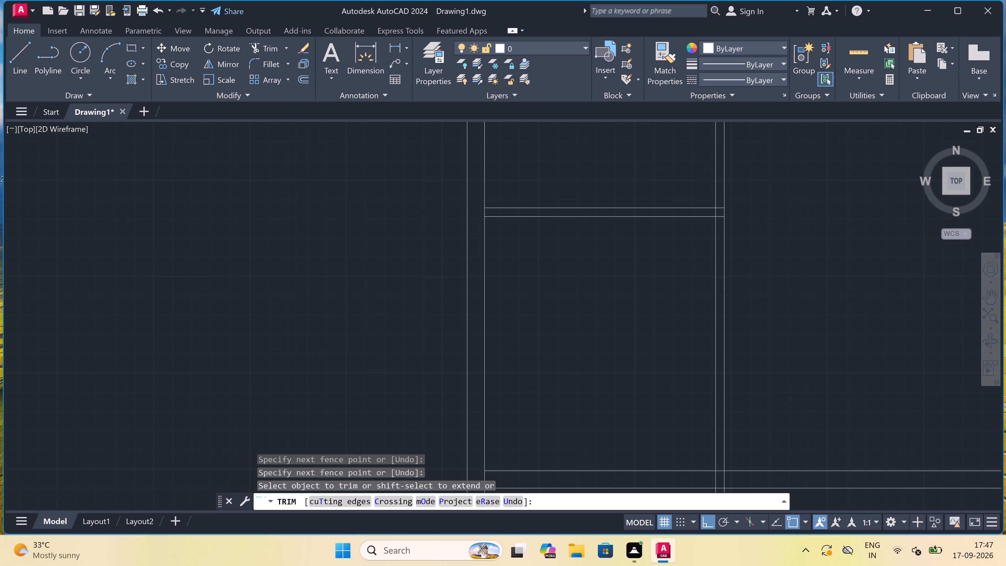
scroll(478, 202, up, 1)
click(475, 228)
click(503, 229)
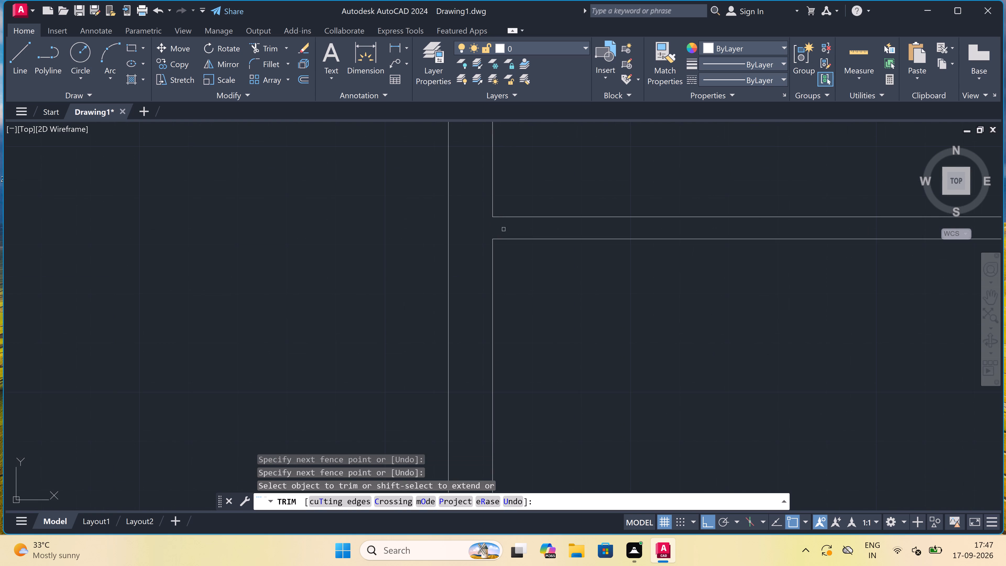
scroll(504, 229, down, 5)
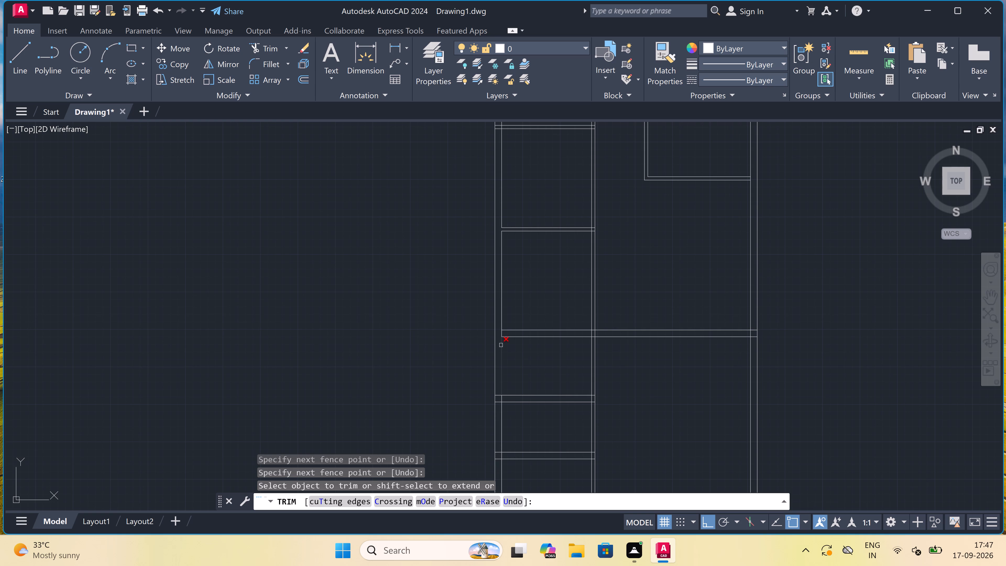
scroll(499, 338, up, 3)
double_click(501, 322)
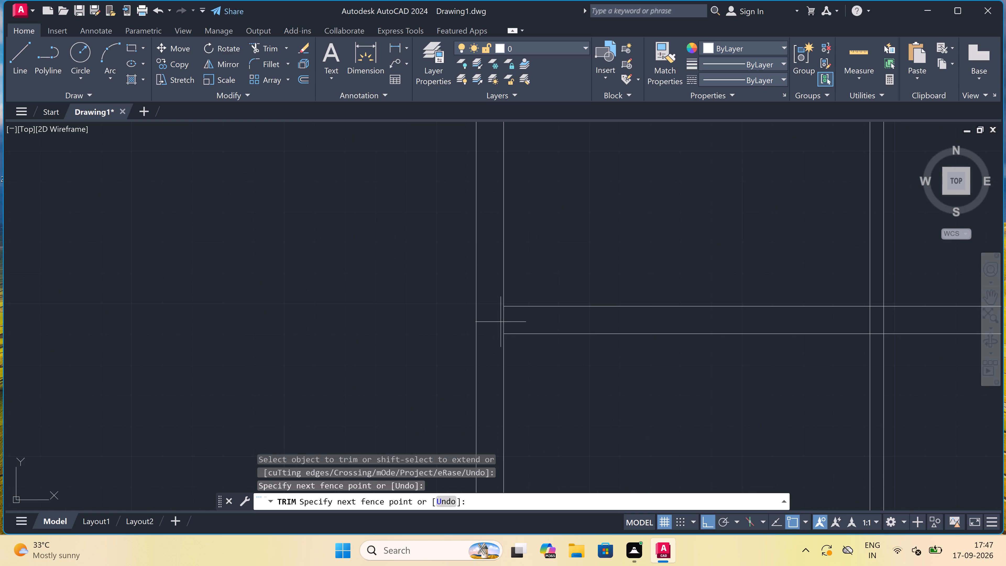
click(511, 319)
Trim the crossing of the left vertical partition and the extended 9" wall, clearing both walls' lines inside the junction.
scroll(511, 319, down, 4)
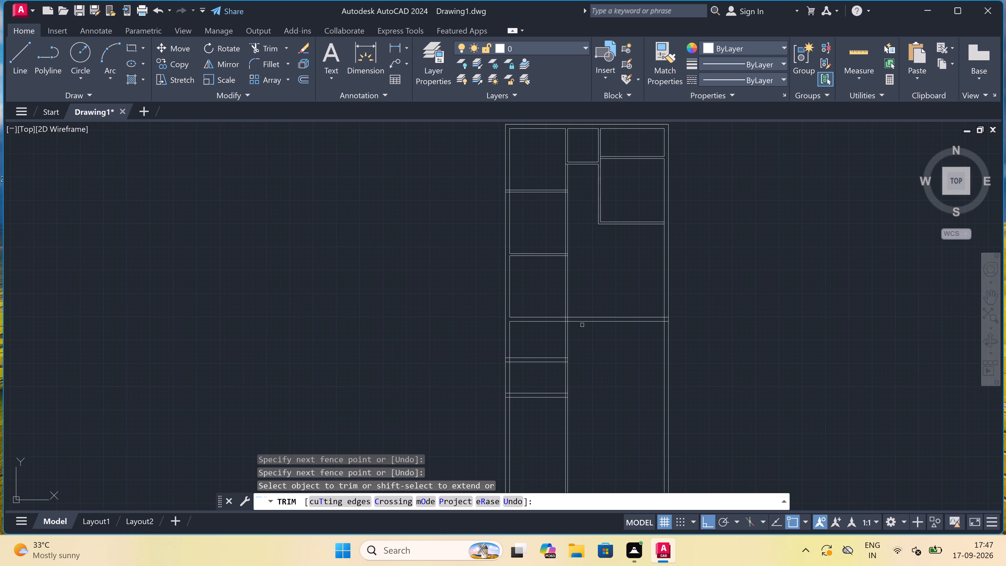
scroll(564, 315, up, 4)
scroll(564, 350, up, 1)
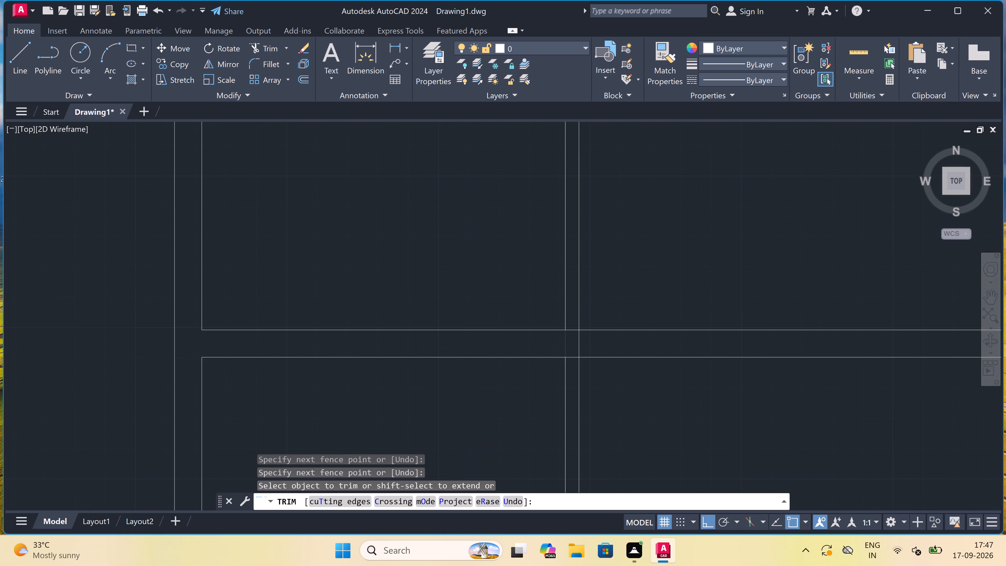
click(543, 339)
double_click(598, 328)
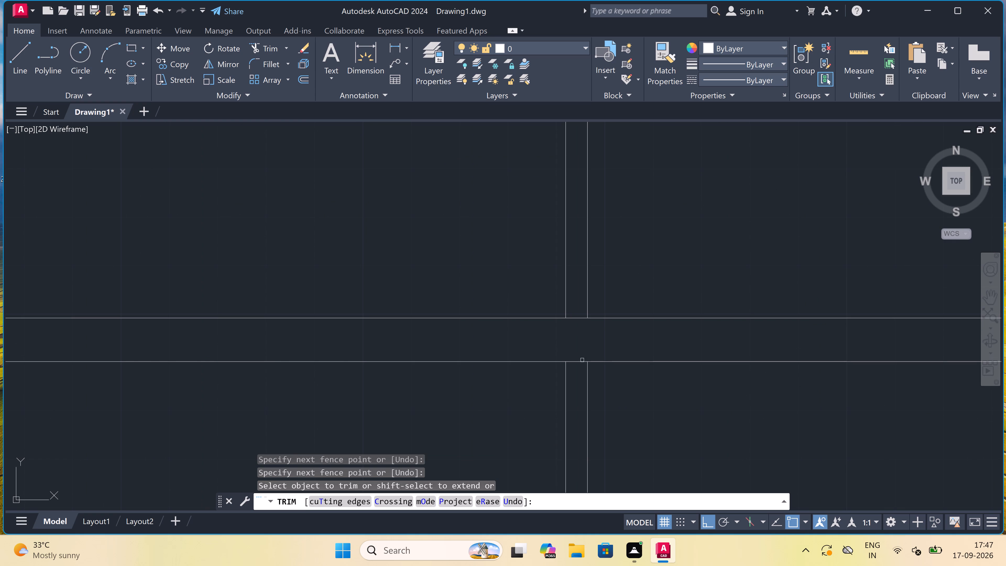
drag(581, 374, 581, 371)
click(577, 305)
Trim the junction of the horizontal partition just above the 9" wall with the left vertical partition, keeping the partition's passage-side line.
scroll(578, 305, down, 6)
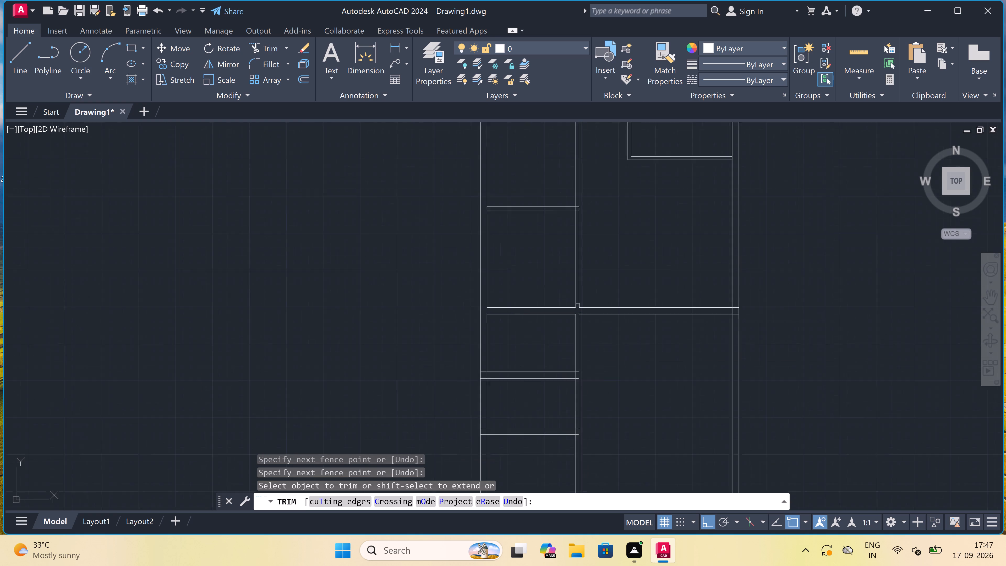
scroll(578, 305, down, 1)
scroll(578, 269, up, 5)
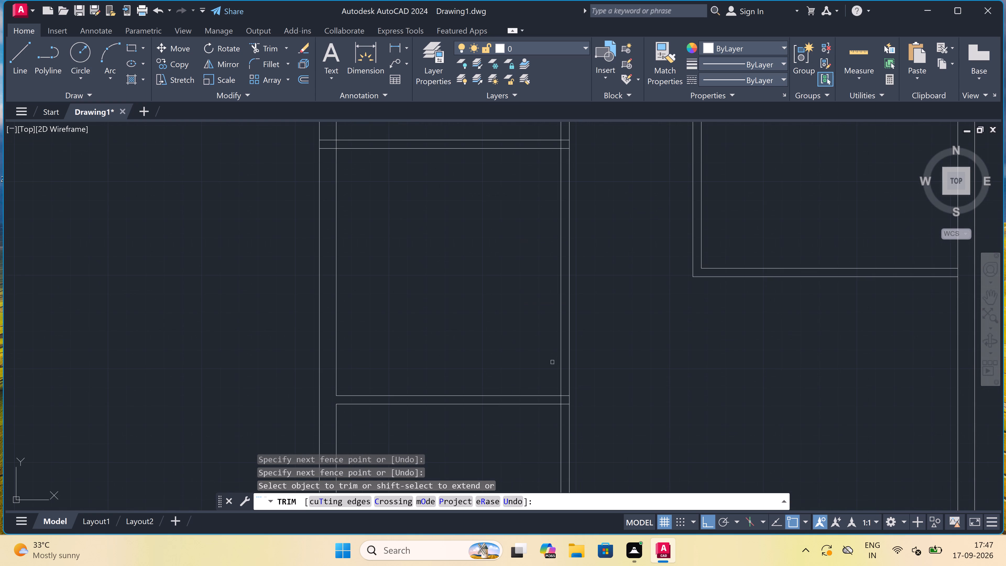
scroll(541, 382, down, 3)
scroll(535, 394, up, 3)
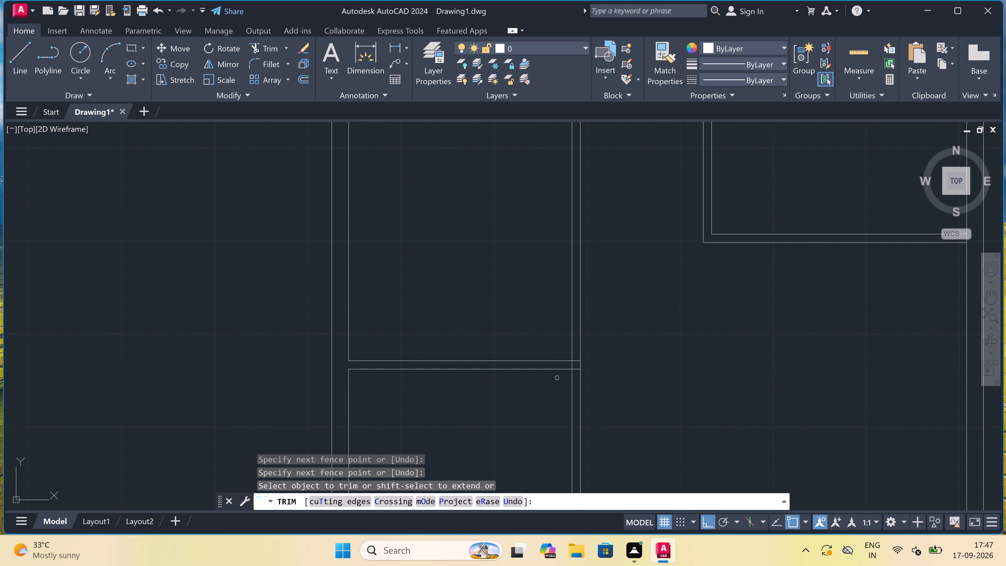
scroll(572, 377, up, 3)
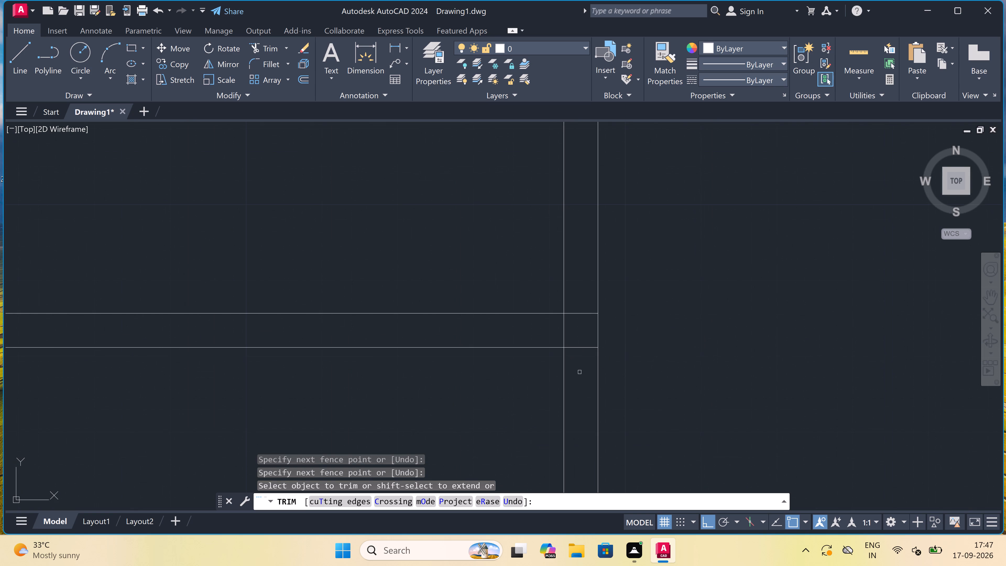
click(579, 372)
click(585, 287)
drag(579, 322, 576, 324)
click(546, 335)
Trim the junction of the uppermost horizontal partition with the left vertical partition, keeping the partition's passage-side line.
scroll(546, 335, down, 6)
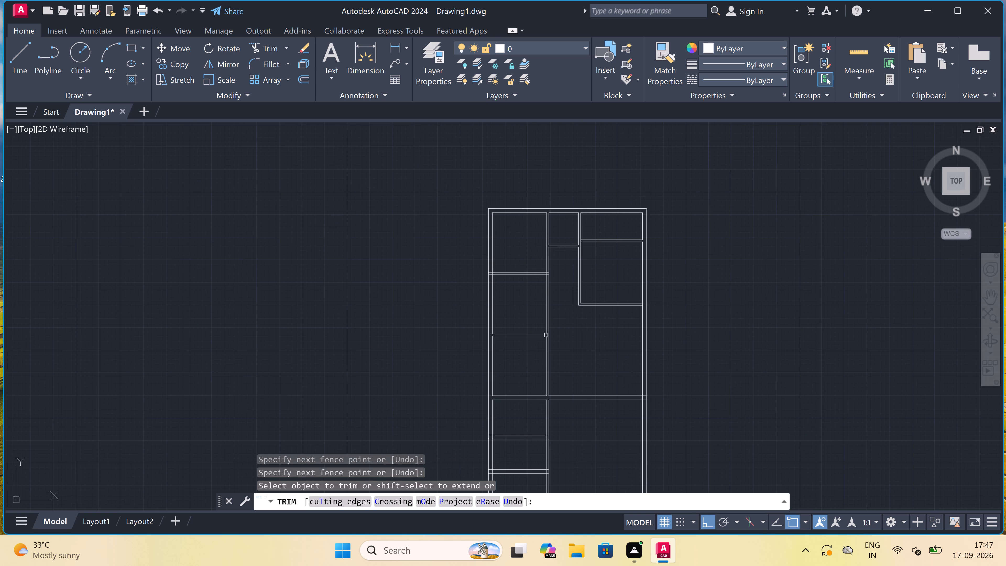
scroll(545, 265, up, 3)
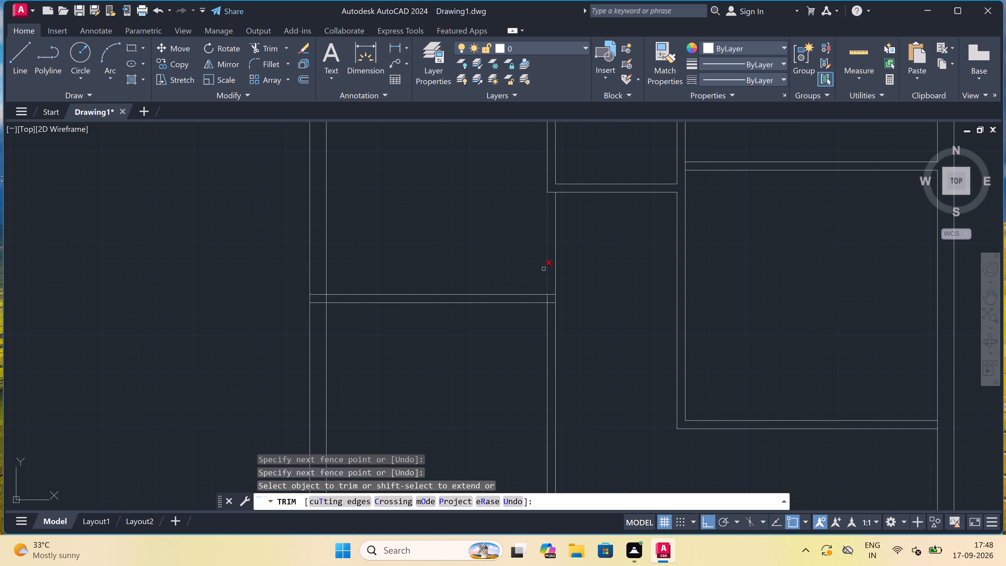
scroll(550, 316, up, 3)
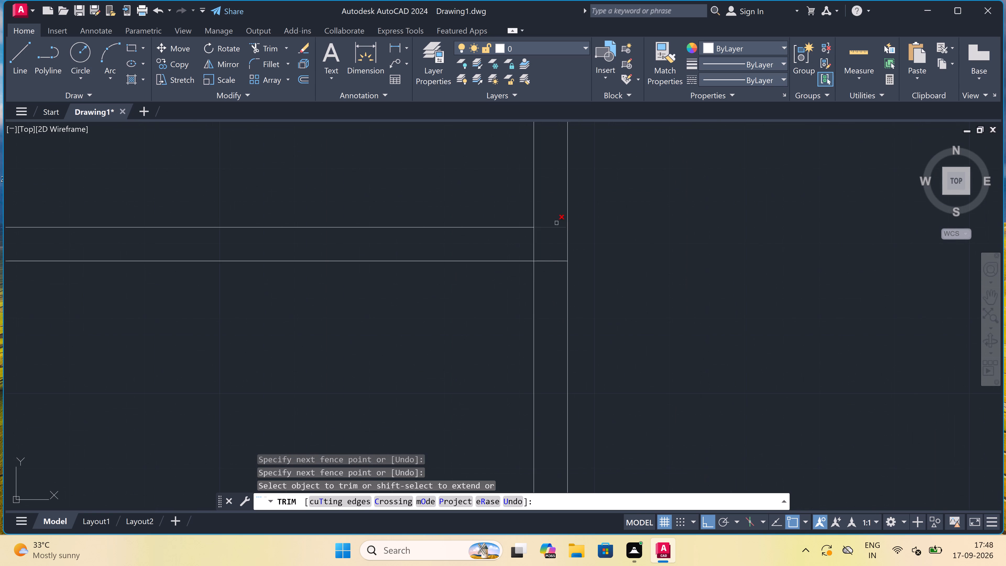
click(556, 222)
click(551, 289)
drag(546, 246, 541, 246)
click(508, 246)
Trim both line ends of the uppermost horizontal partition inside the left outer wall's thickness.
scroll(508, 246, down, 3)
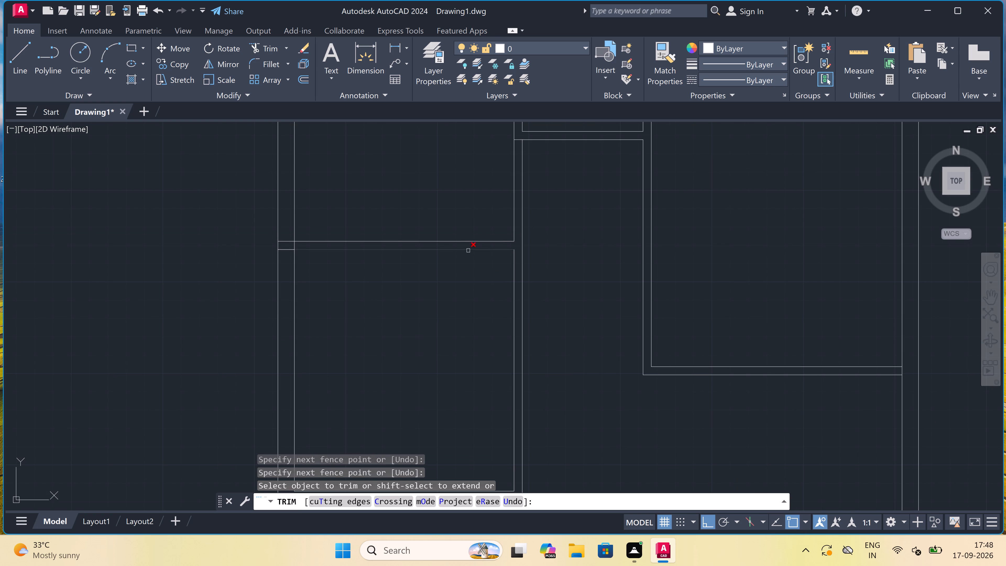
scroll(277, 244, up, 3)
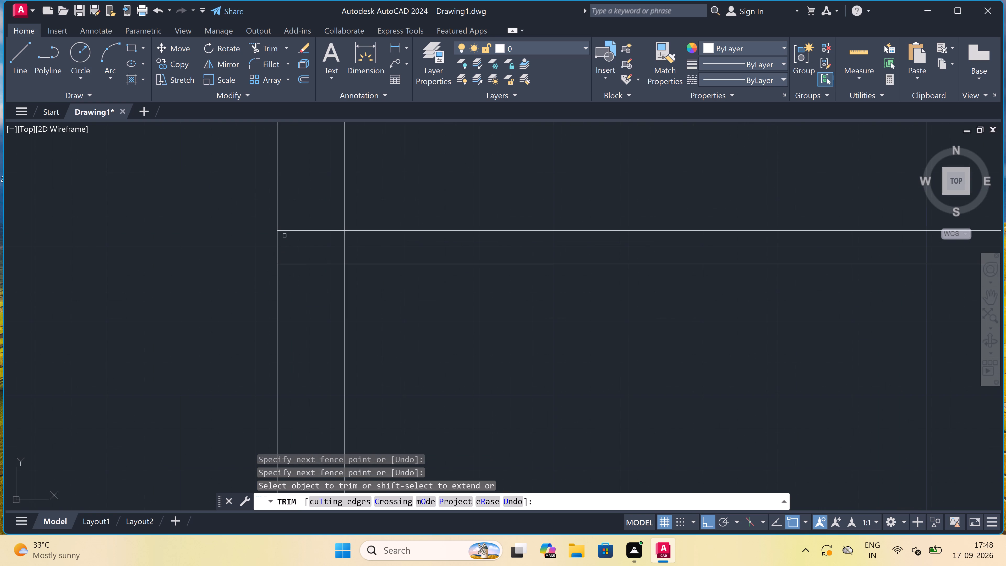
double_click(307, 206)
click(302, 287)
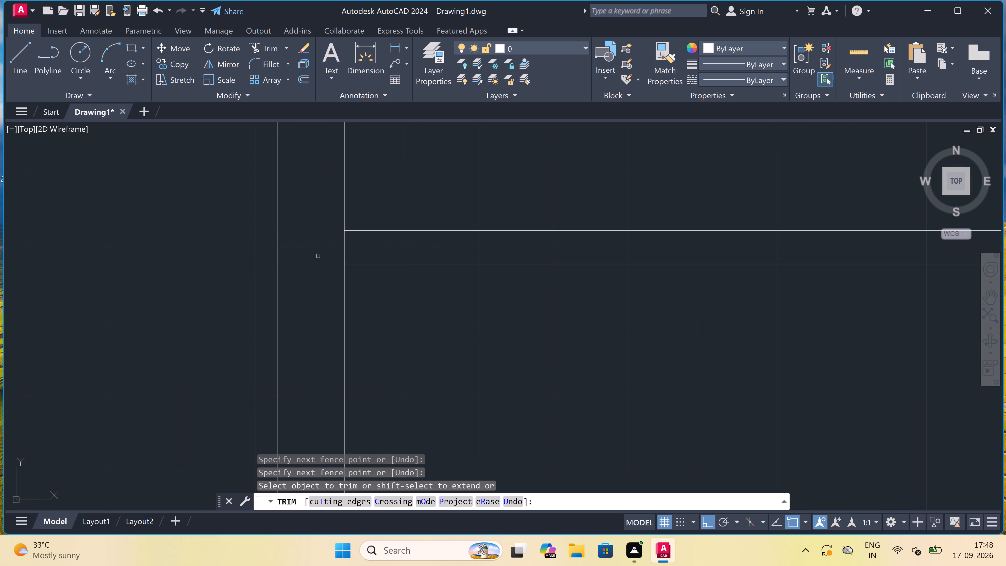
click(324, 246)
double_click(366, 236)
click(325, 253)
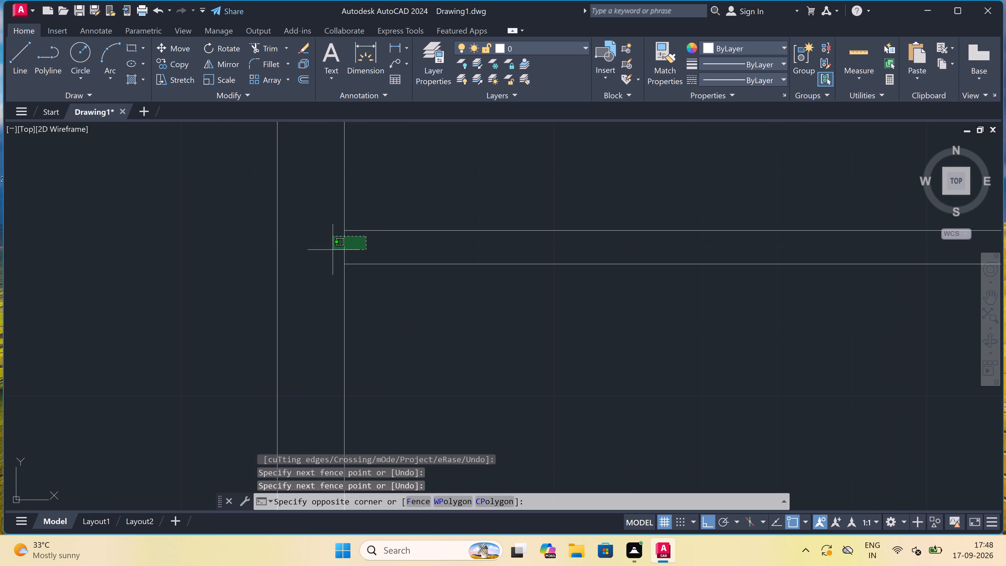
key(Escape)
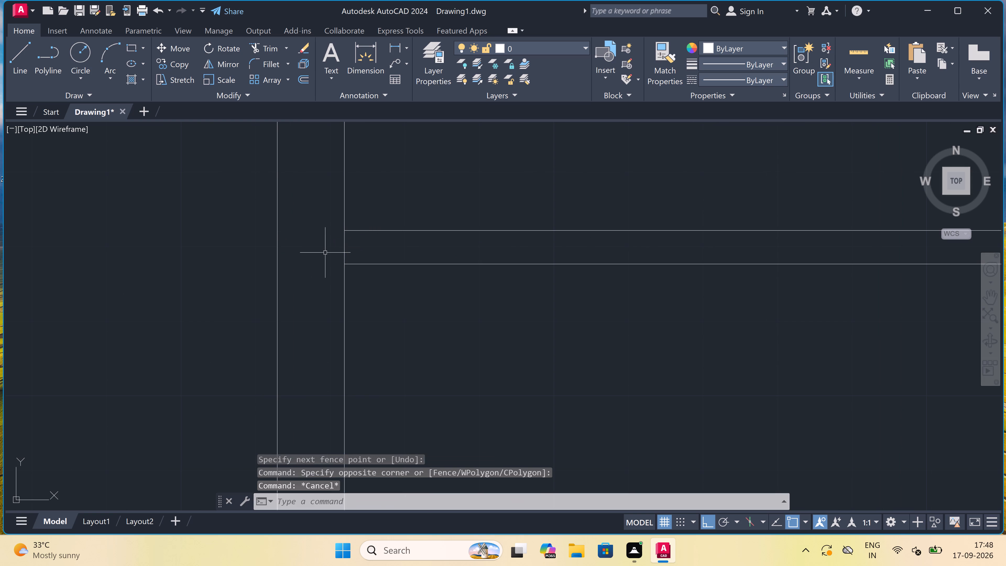
Trim the left outer wall's inner line across the uppermost horizontal partition's thickness.
text(tr)
key(space)
click(331, 248)
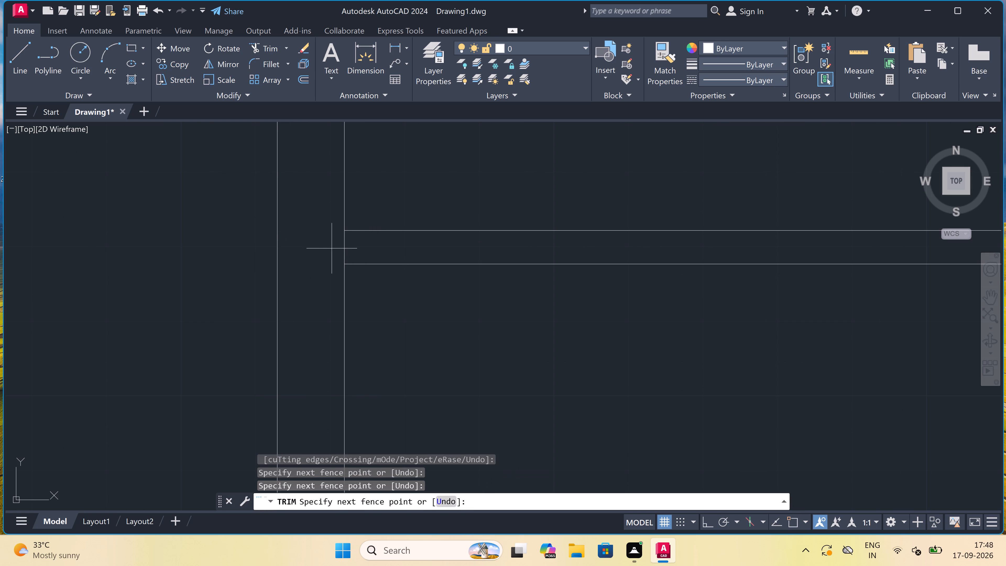
click(358, 240)
key(Escape)
Examine the plan's wall junctions for crossings that still need trimming.
scroll(357, 226, down, 3)
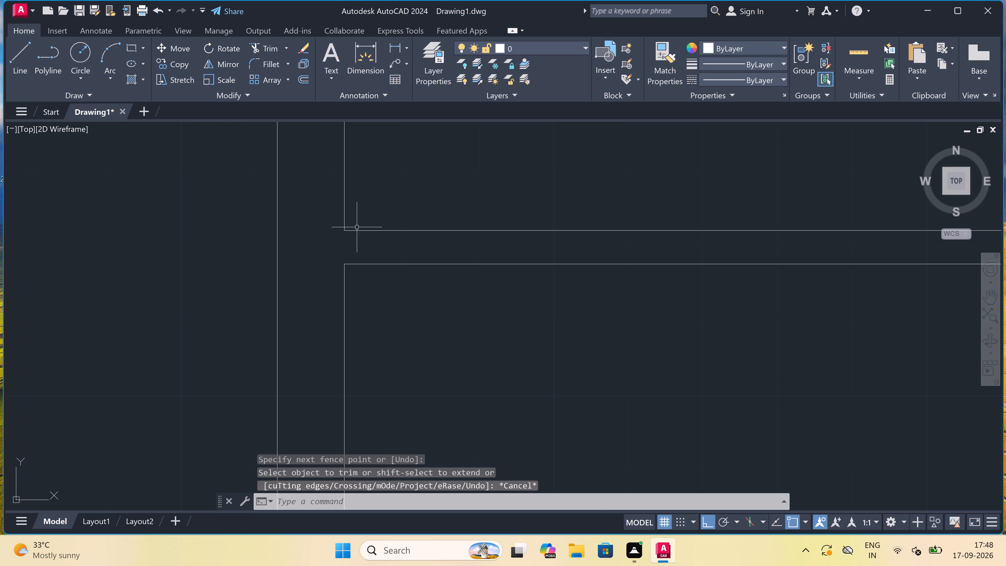
scroll(358, 225, down, 7)
scroll(358, 225, up, 1)
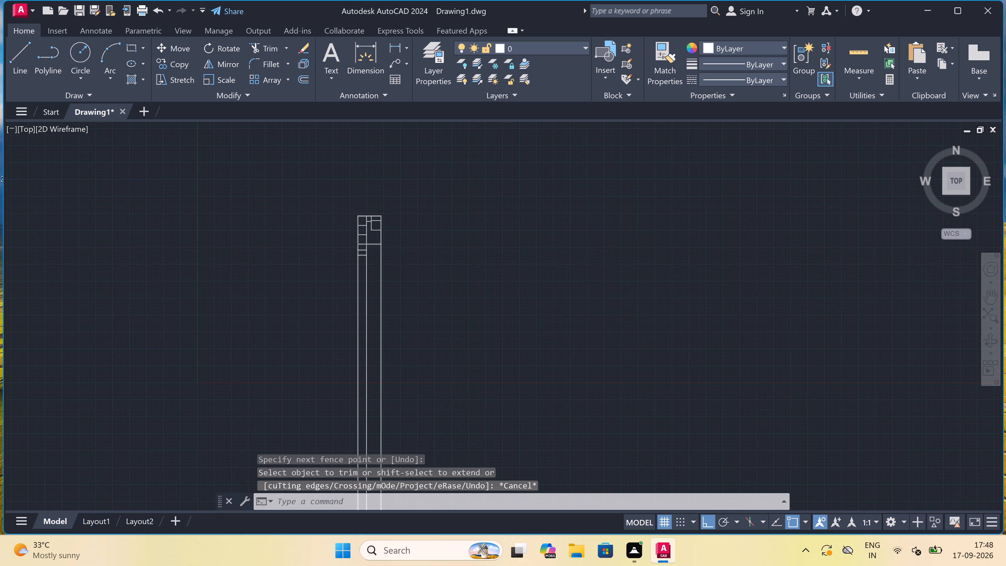
scroll(358, 225, up, 3)
scroll(414, 185, down, 2)
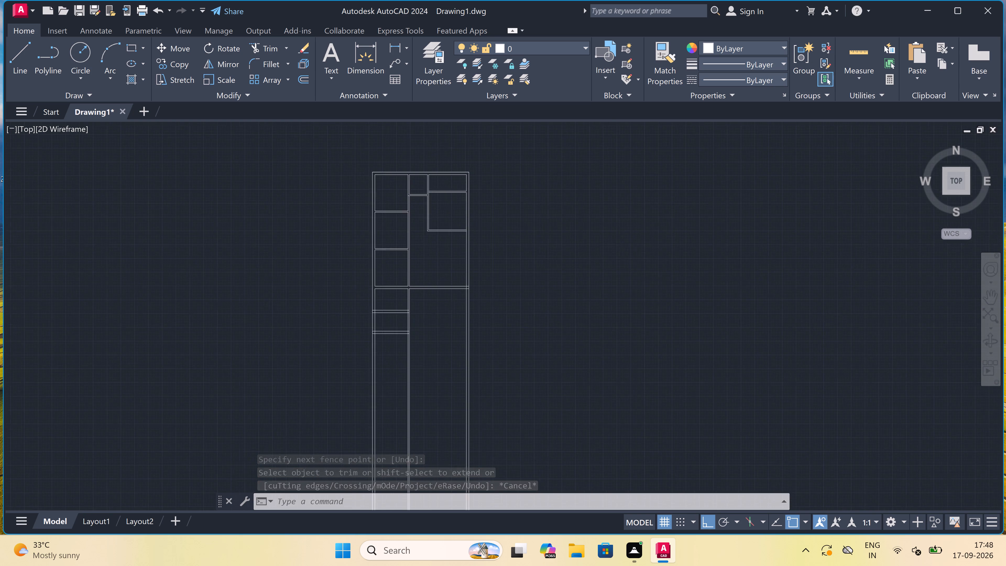
scroll(389, 267, up, 1)
scroll(402, 243, up, 3)
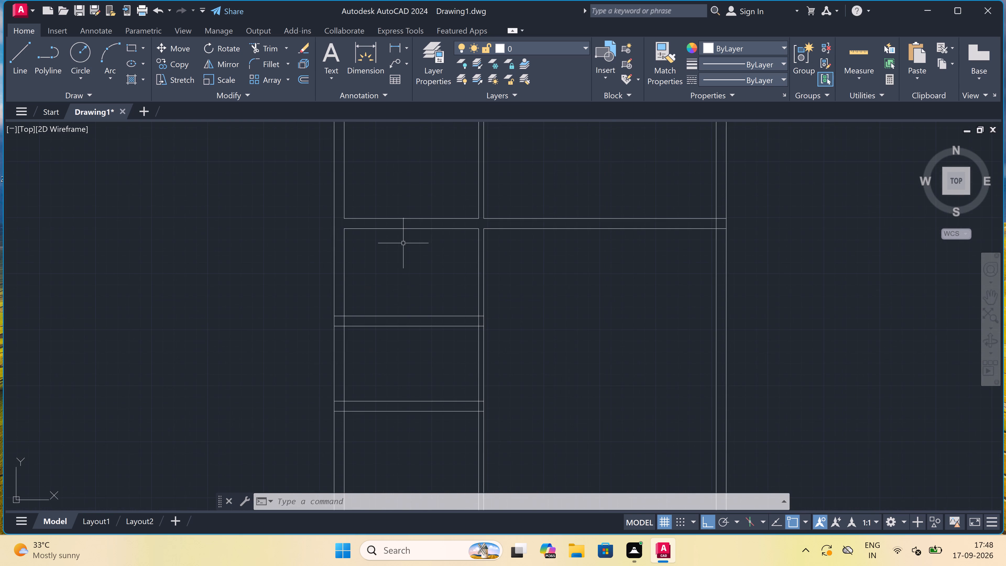
scroll(403, 243, down, 1)
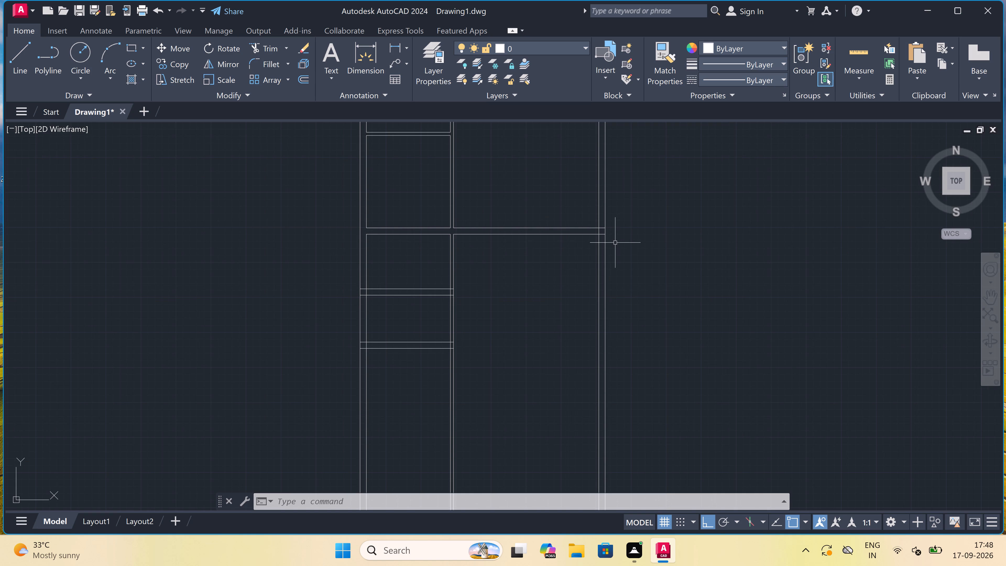
Trim the two lower horizontal walls' line ends inside the left outer wall, and that wall's inner line across both walls' thicknesses.
key(space)
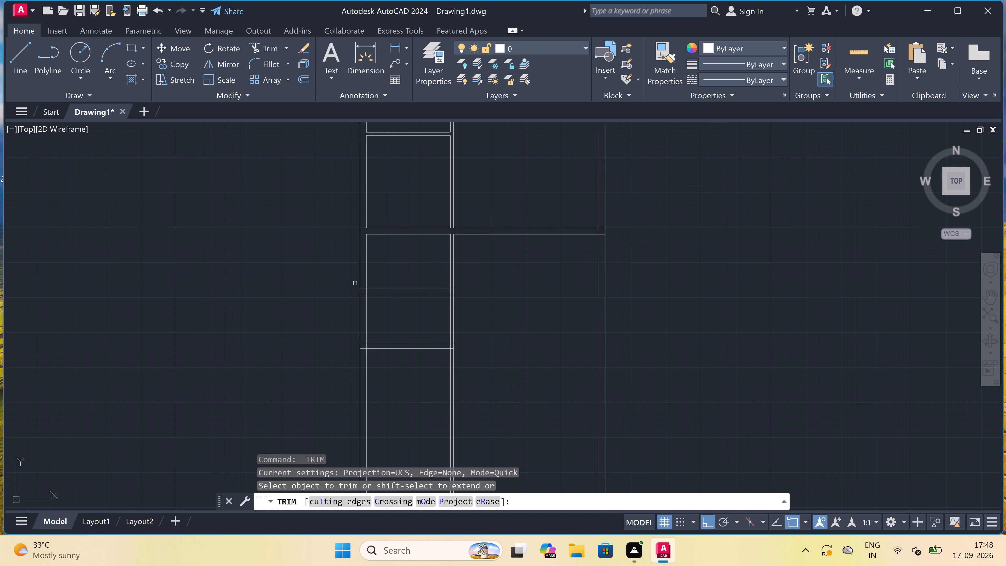
scroll(361, 306, up, 2)
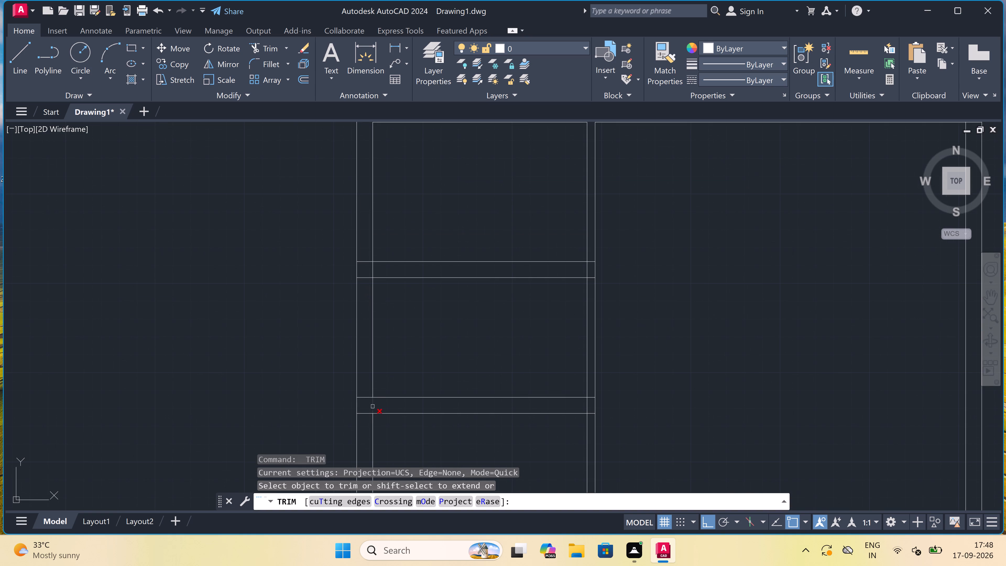
click(362, 418)
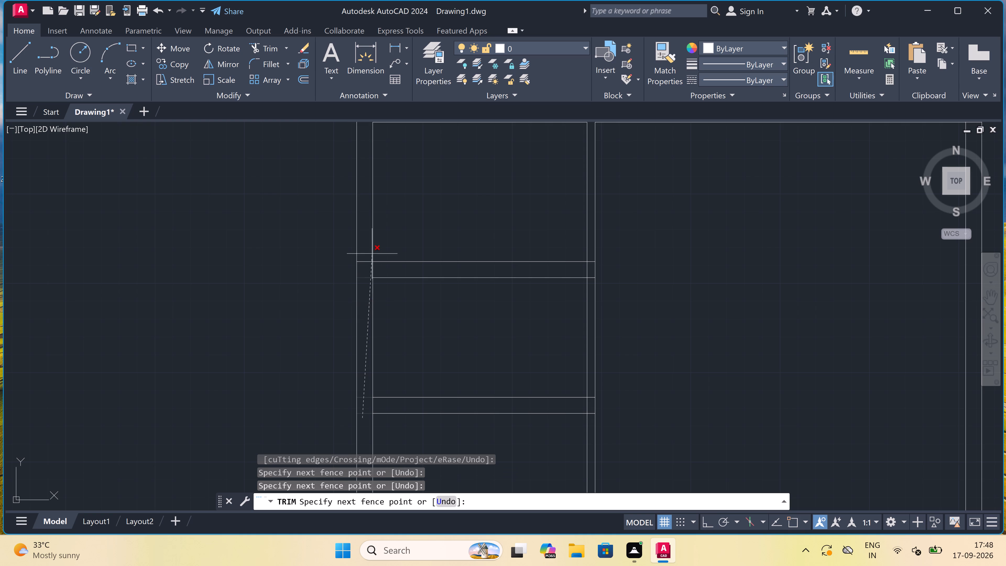
click(363, 244)
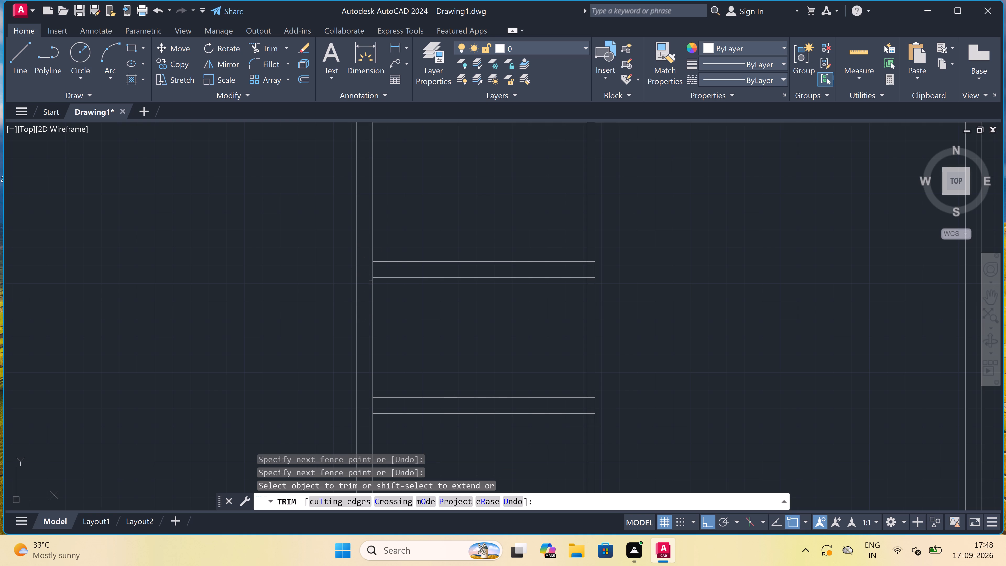
click(372, 274)
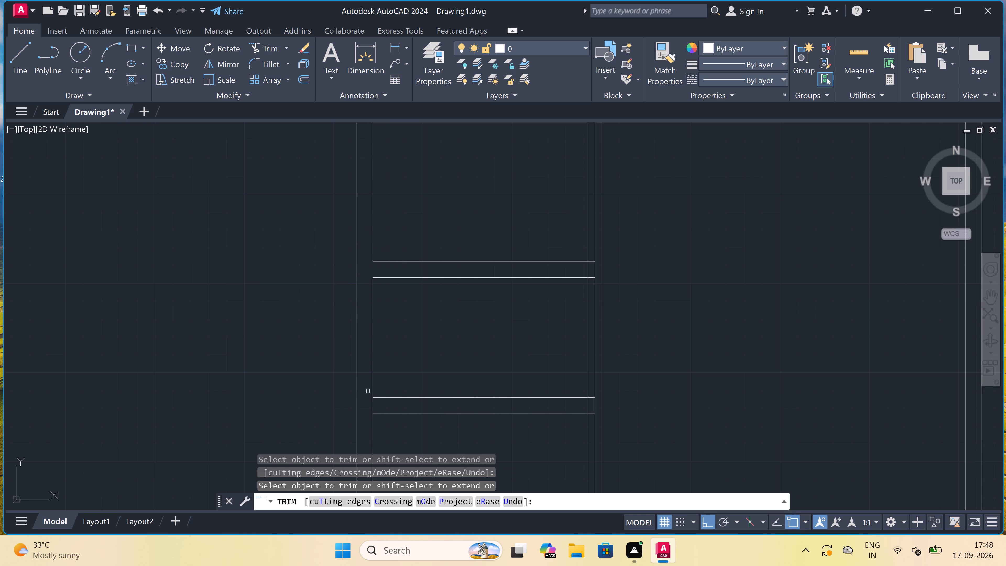
double_click(372, 406)
Trim the two lower horizontal walls' junctions with the vertical partition, keeping the partition's right line and the lowest wall line's end.
scroll(423, 356, down, 1)
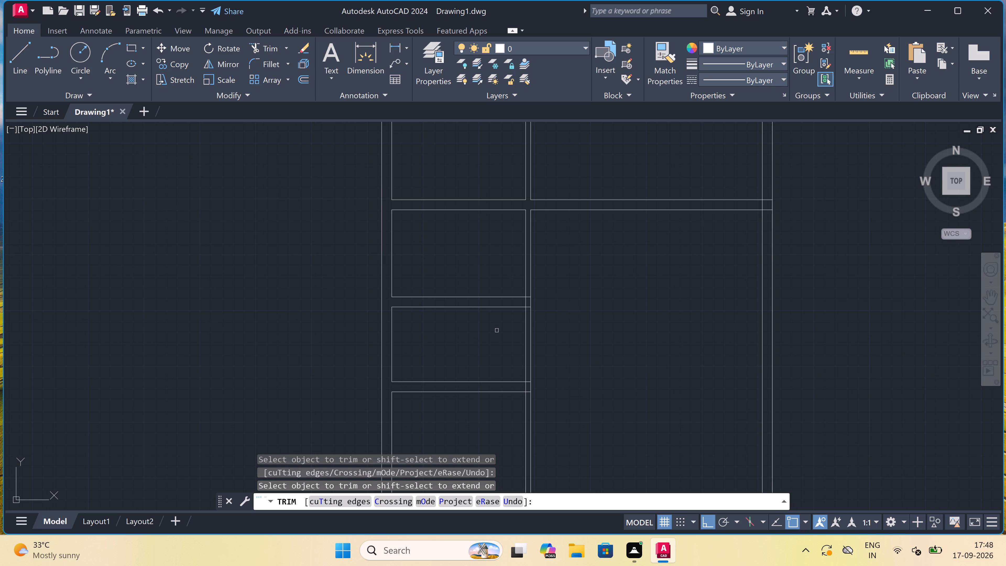
scroll(511, 361, up, 2)
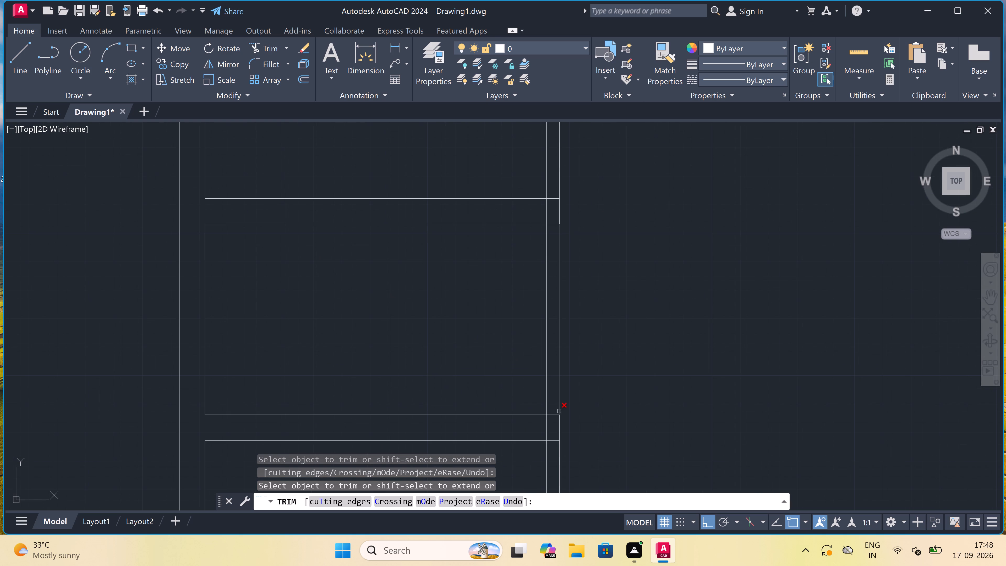
double_click(555, 424)
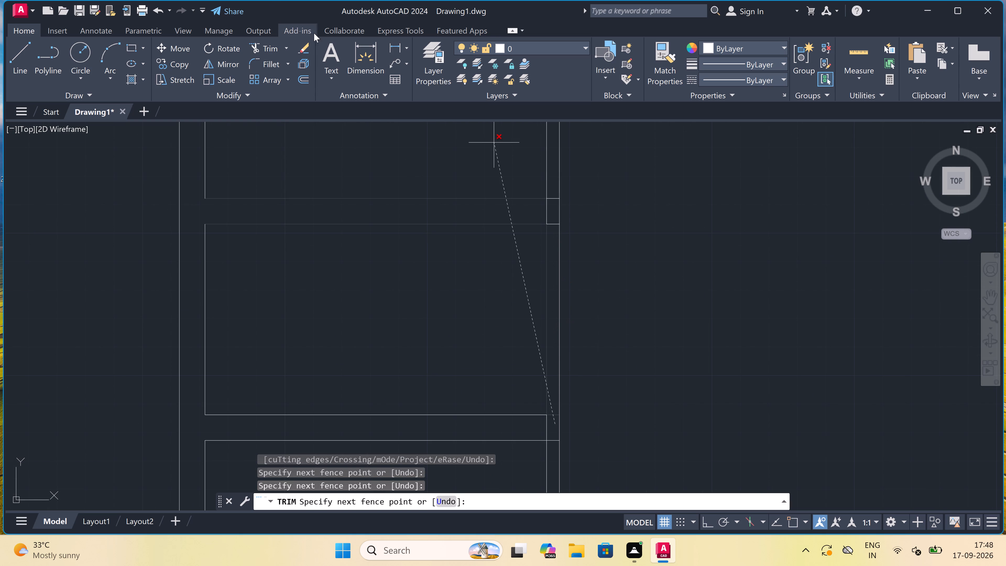
double_click(552, 164)
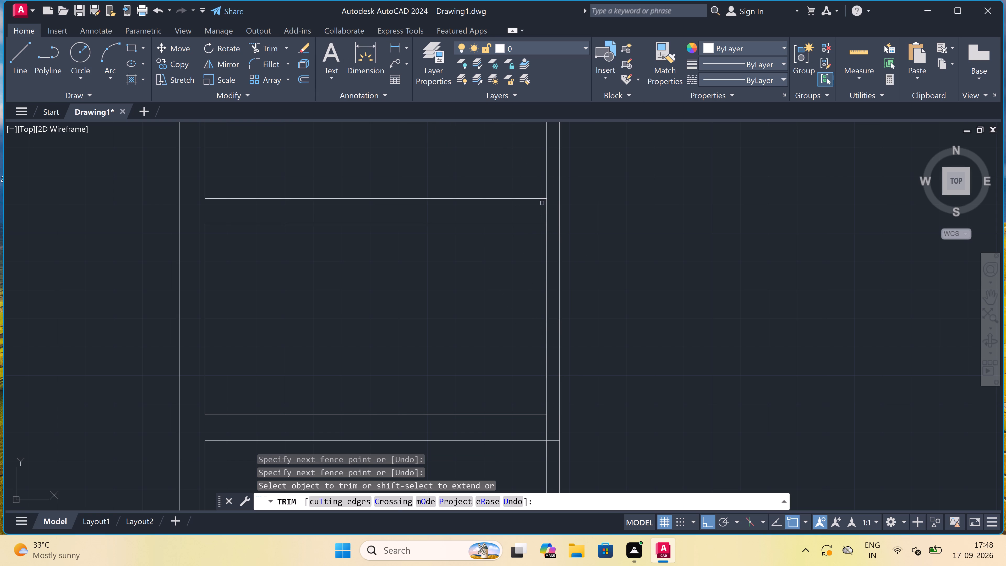
double_click(546, 216)
click(550, 215)
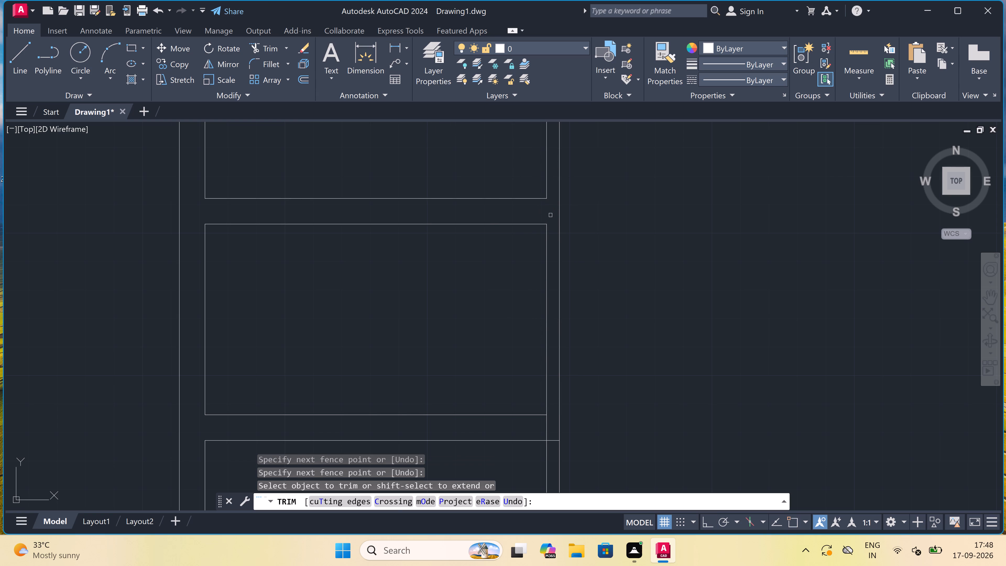
scroll(549, 214, down, 4)
scroll(544, 250, up, 2)
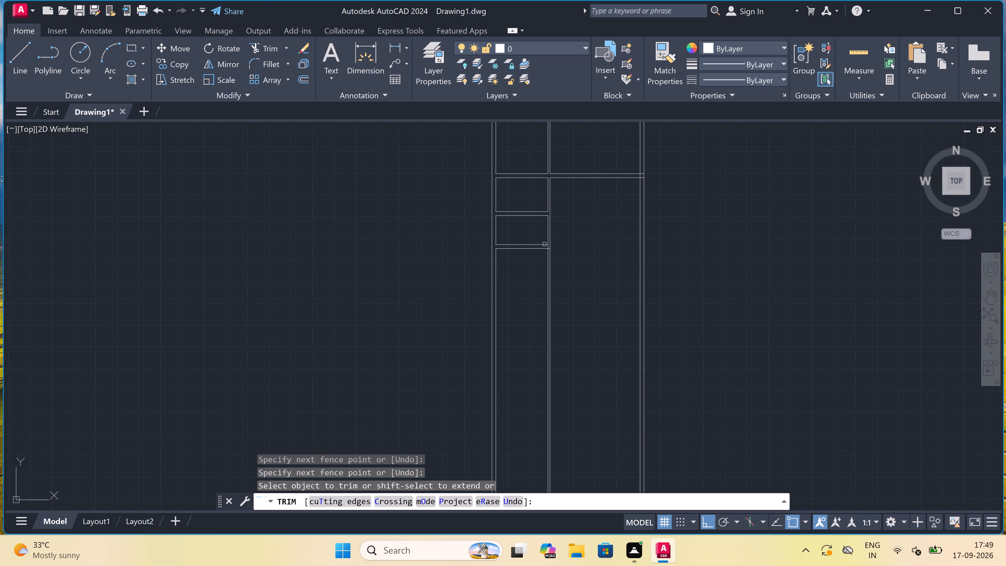
scroll(544, 249, up, 2)
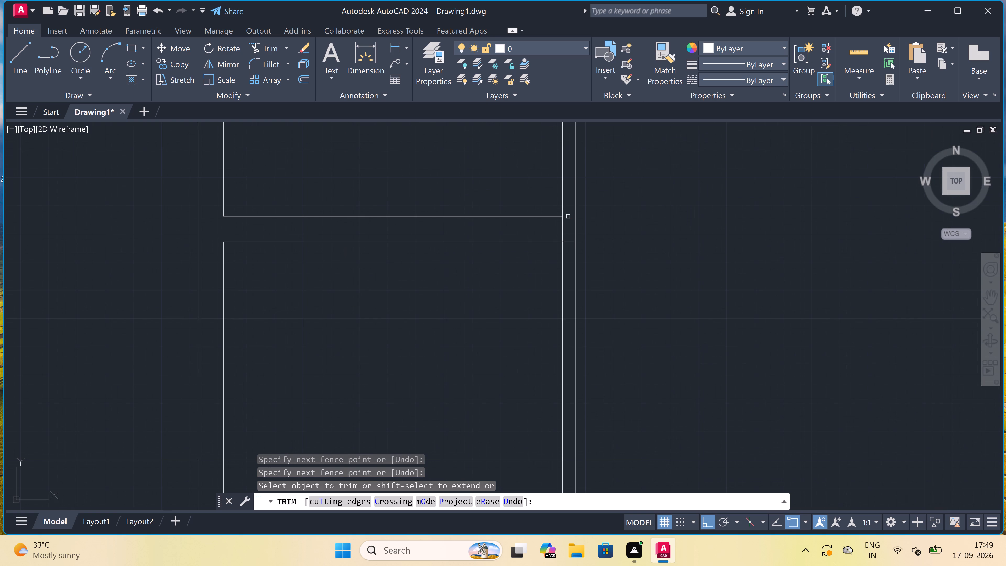
scroll(563, 230, up, 2)
triple_click(562, 230)
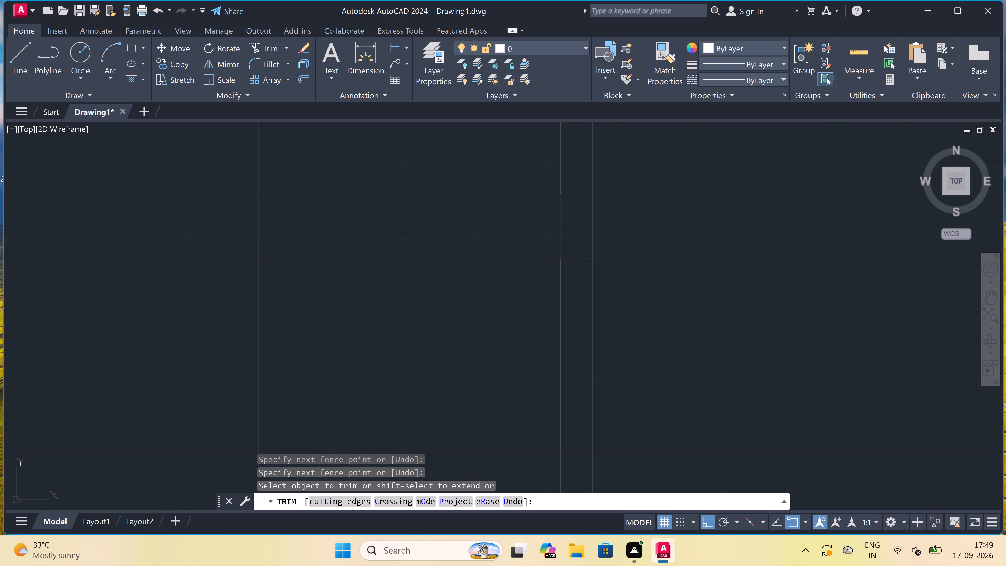
double_click(521, 218)
key(Escape)
Examine the vertical partition and the wall junctions below the full-width horizontal wall.
scroll(496, 214, down, 8)
scroll(495, 198, up, 3)
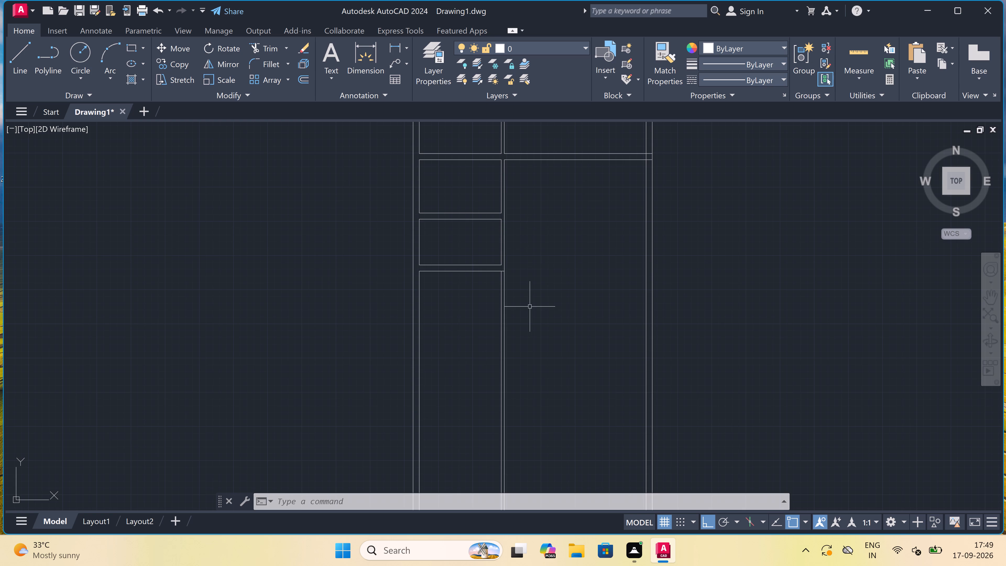
scroll(526, 311, down, 1)
scroll(516, 313, up, 1)
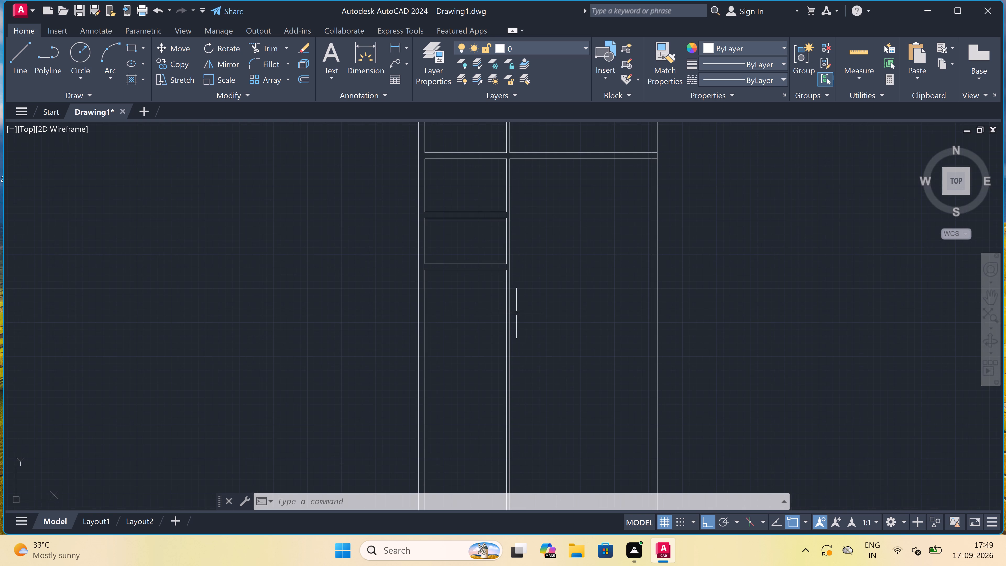
double_click(516, 314)
click(506, 330)
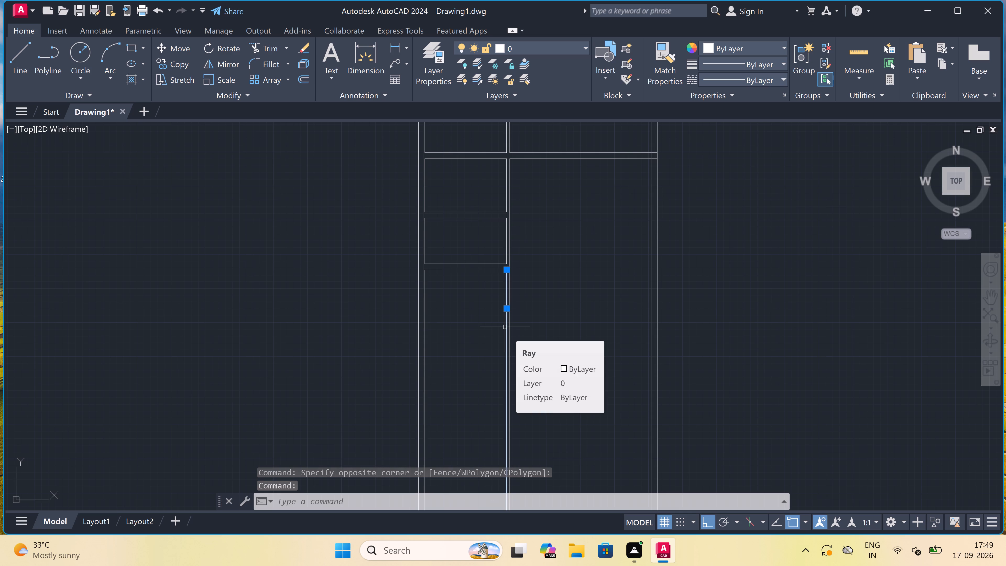
key(Escape)
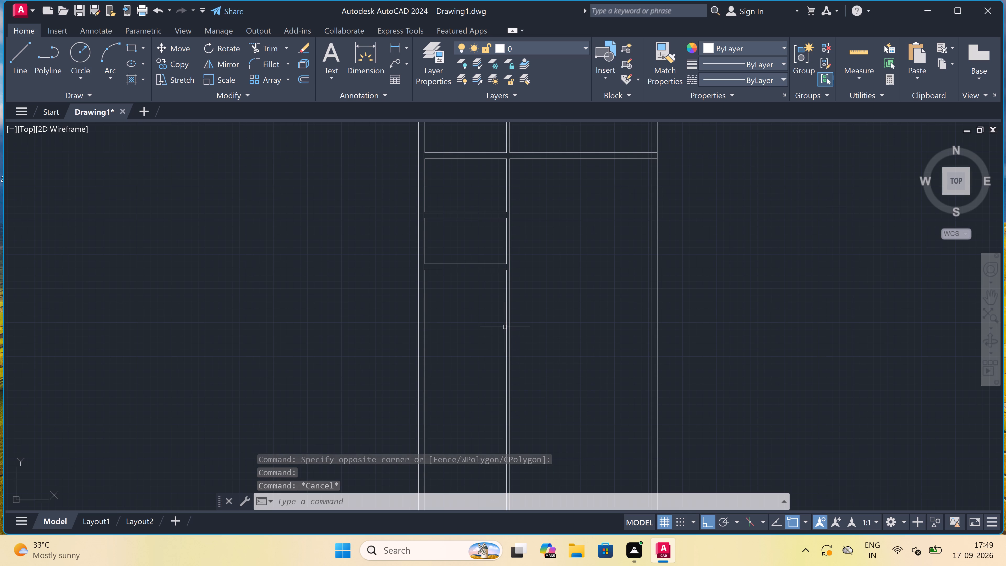
key(Escape)
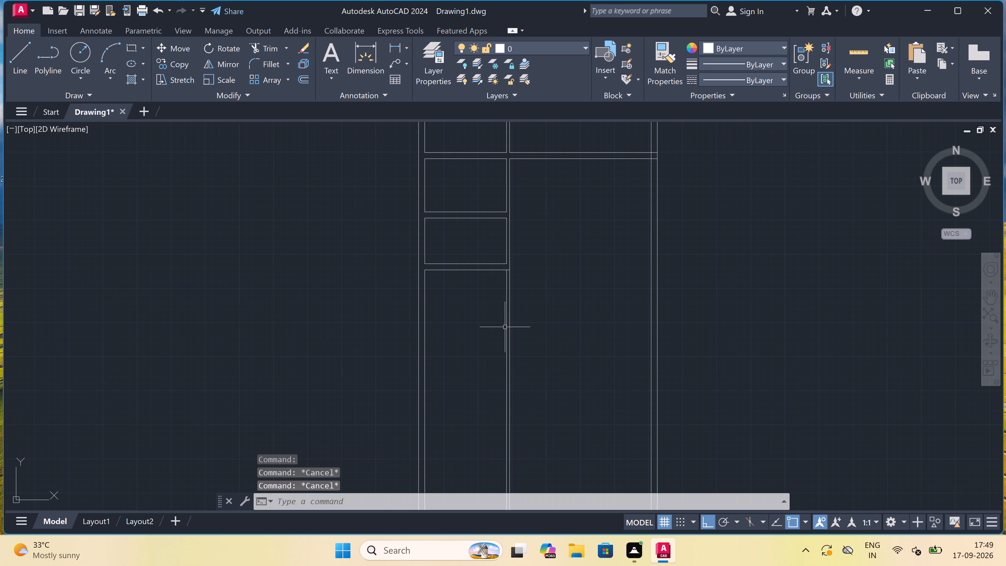
scroll(504, 325, down, 2)
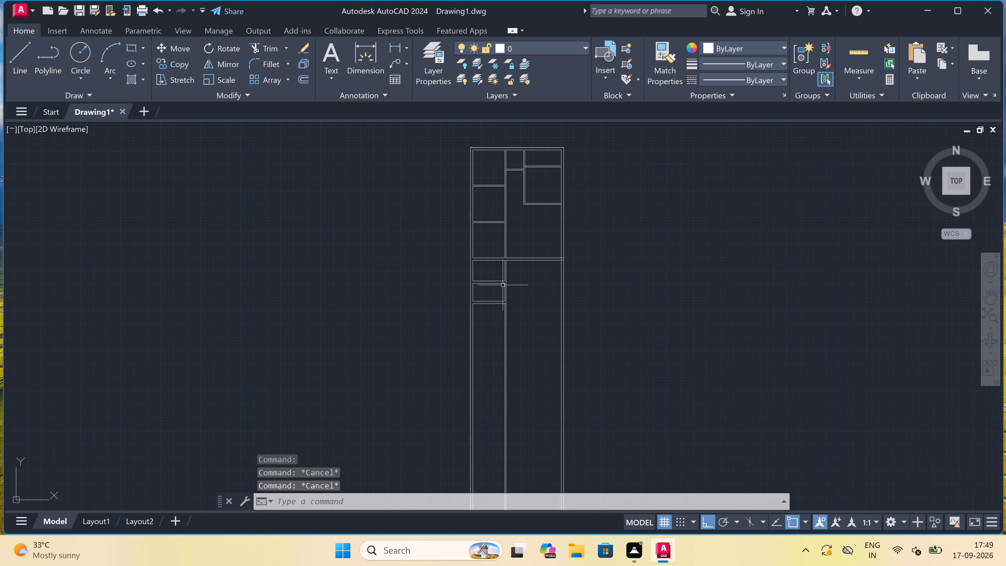
scroll(502, 280, up, 2)
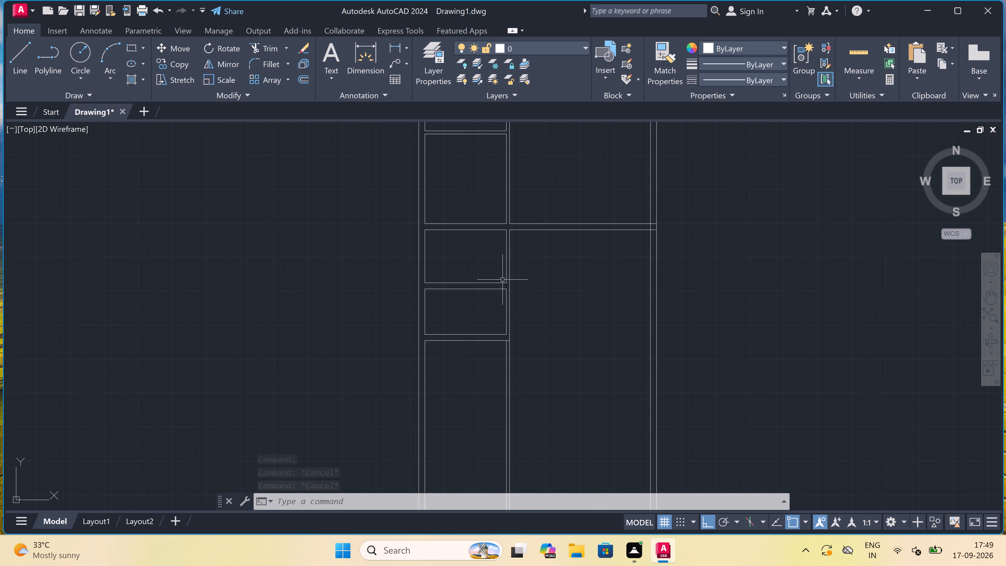
scroll(502, 280, up, 1)
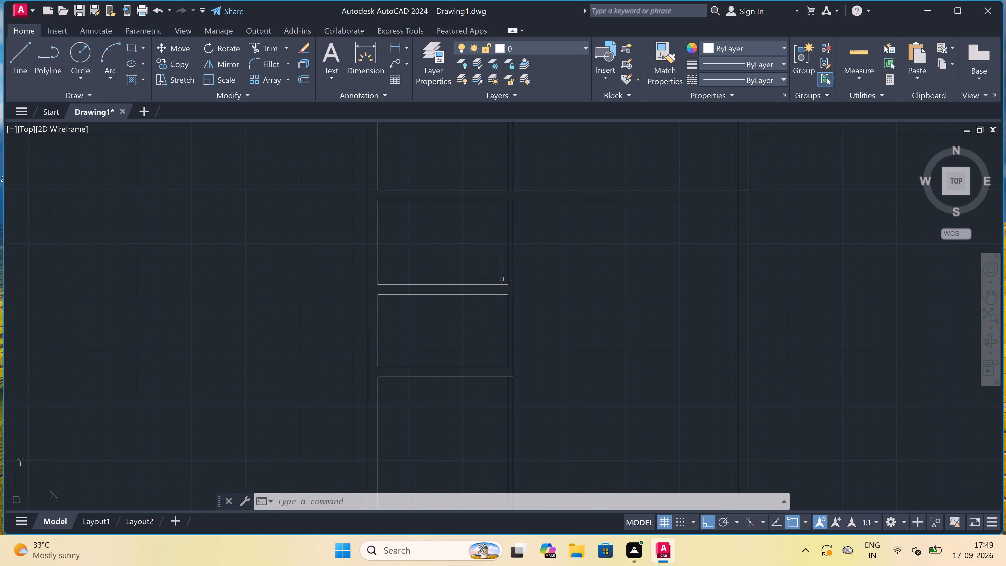
scroll(502, 279, up, 1)
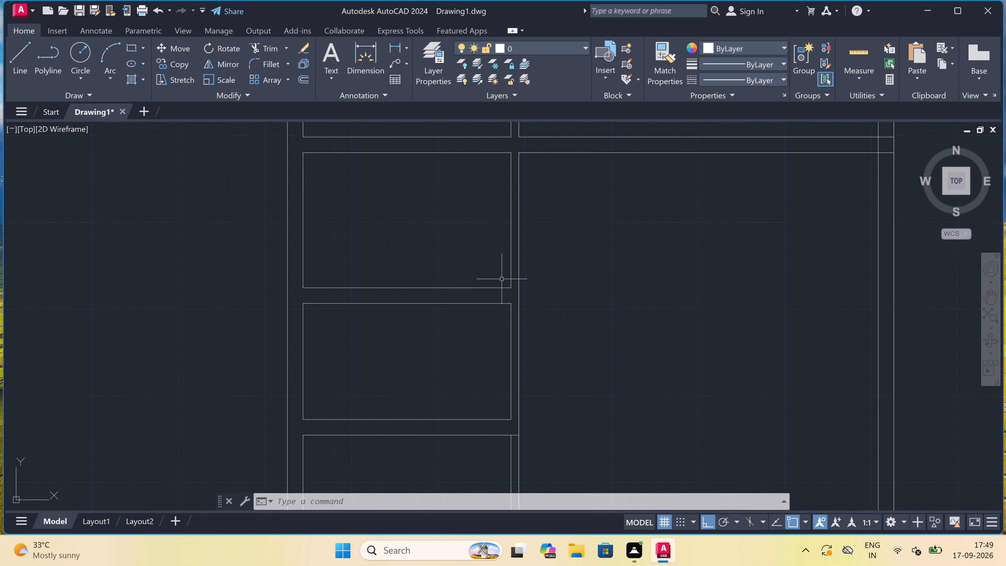
scroll(502, 279, down, 2)
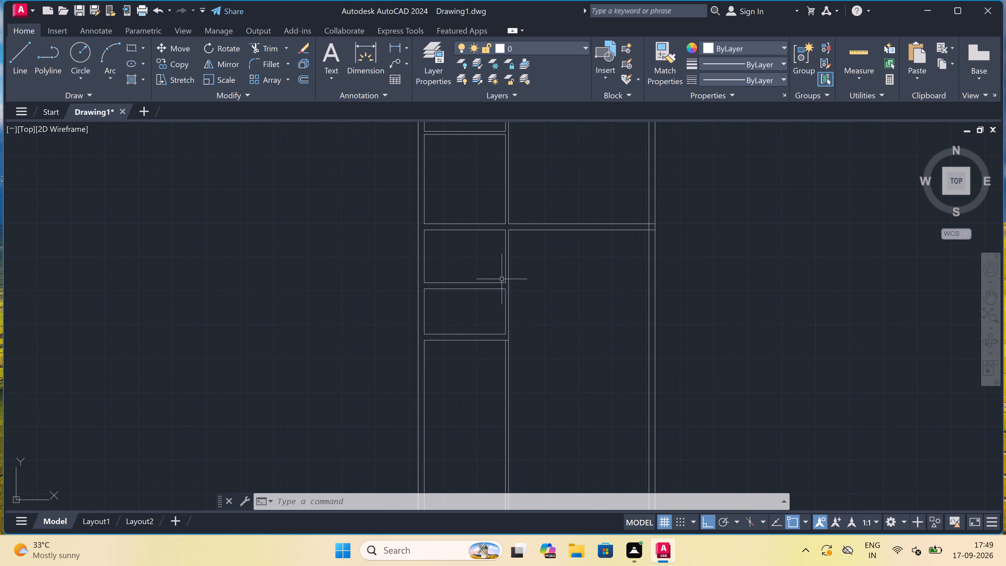
scroll(502, 279, up, 2)
scroll(502, 279, down, 1)
scroll(502, 279, up, 1)
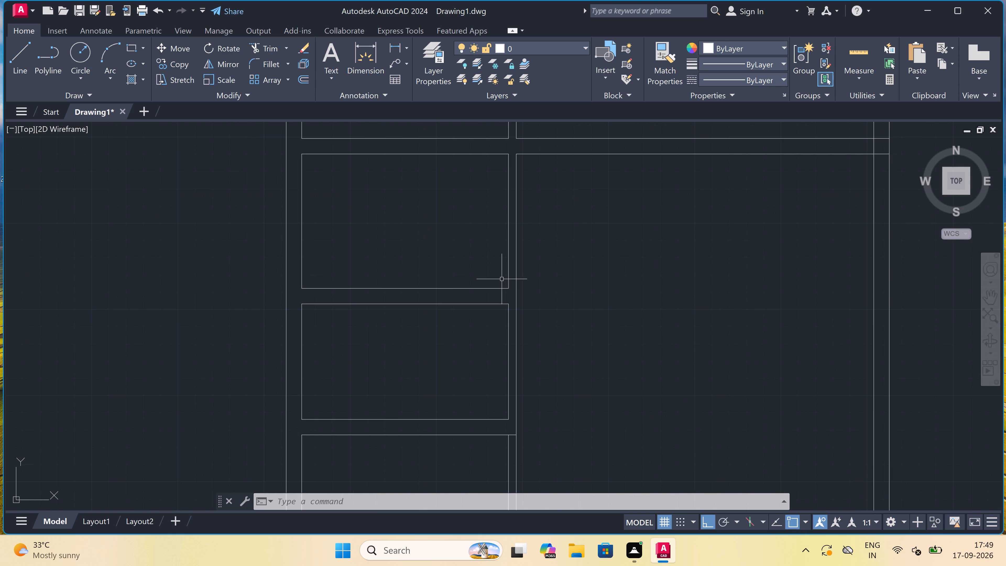
Draw a 9" thick wall stub extending the lowest horizontal wall rightward past the vertical partition, closing its outline back at the partition.
text(l)
key(space)
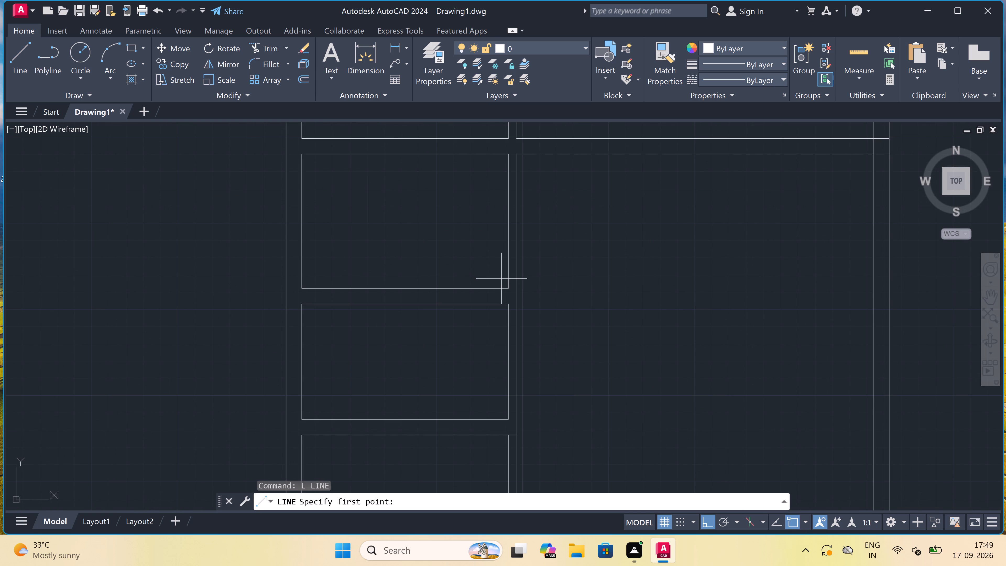
click(517, 432)
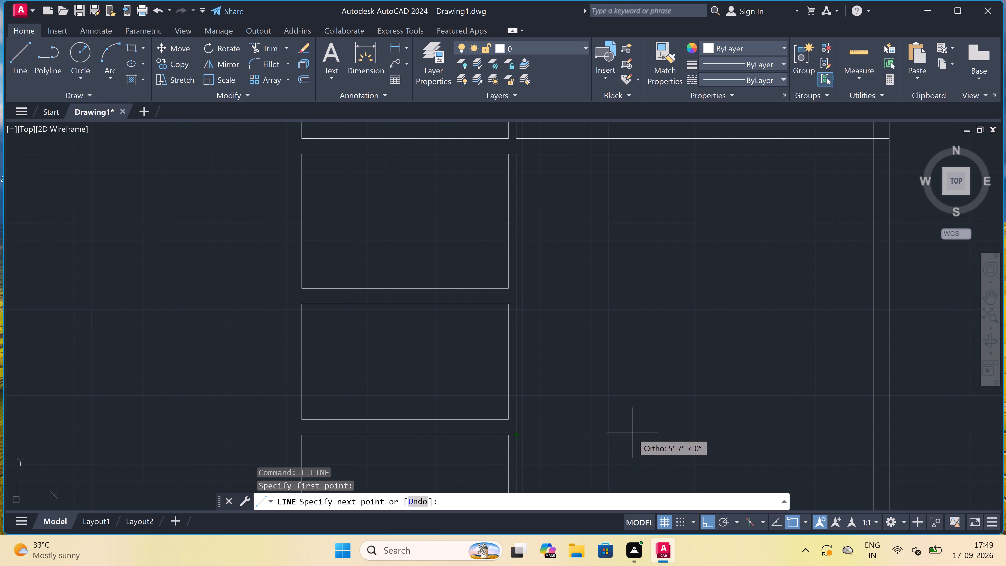
click(642, 436)
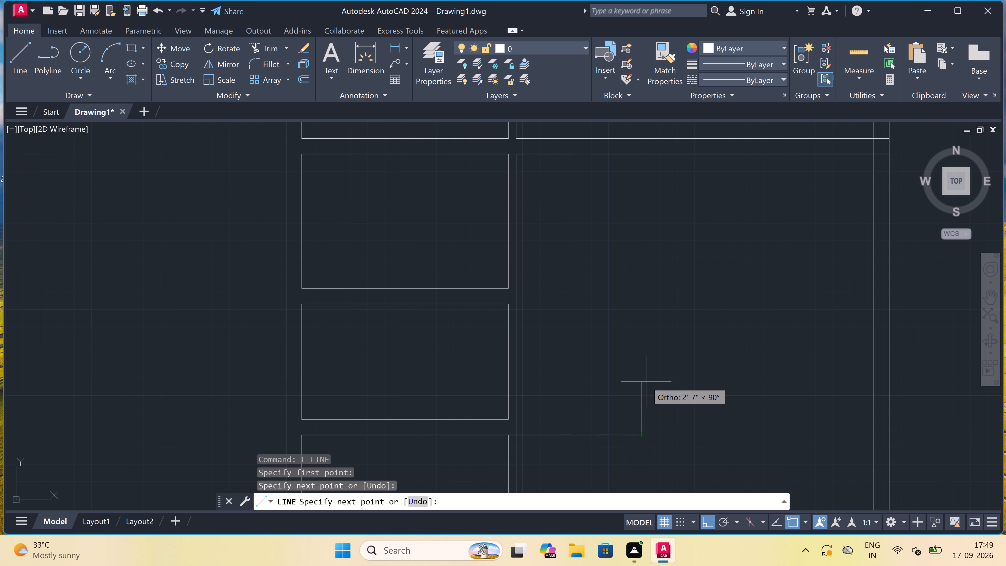
text(9")
key(space)
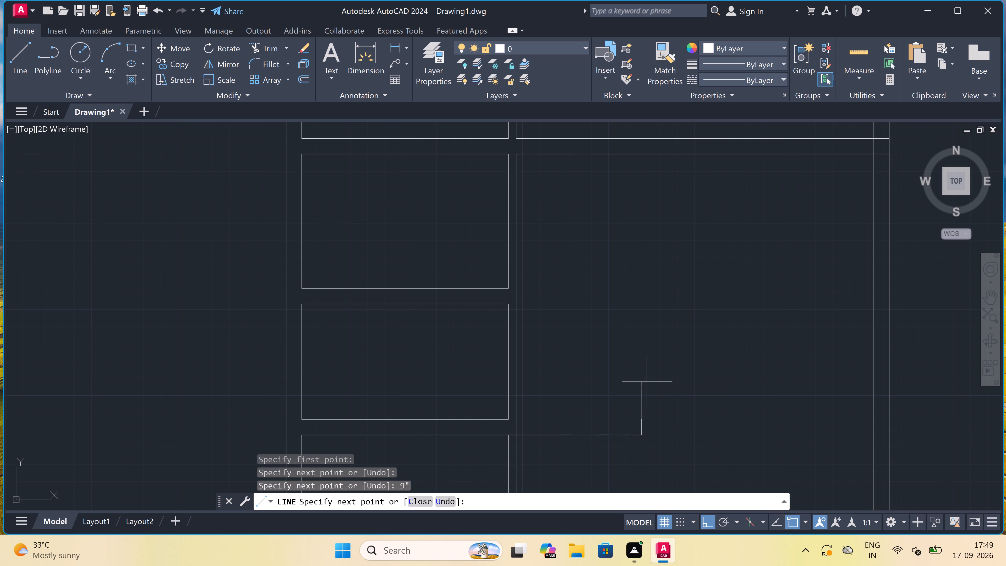
scroll(506, 416, up, 1)
click(508, 418)
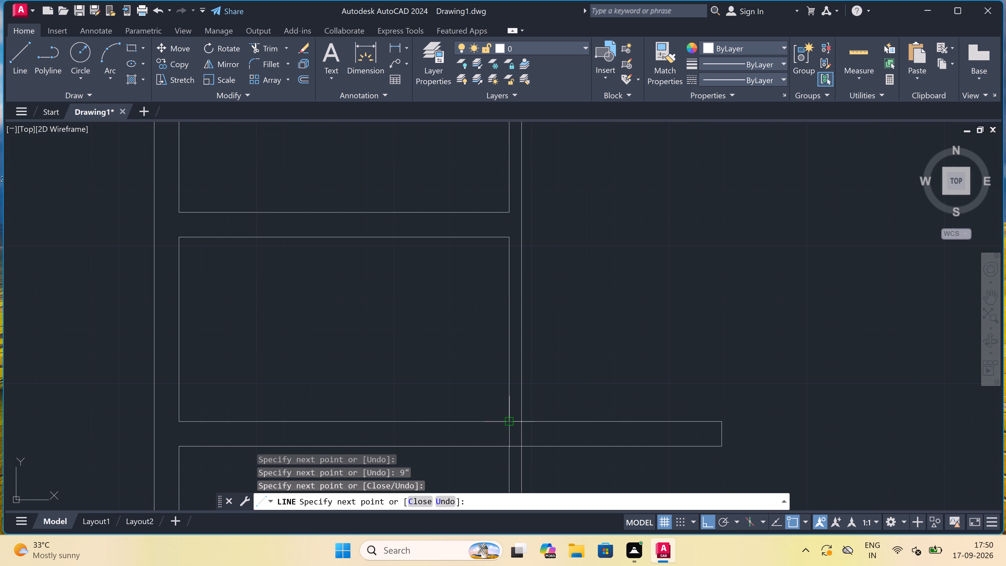
key(Escape)
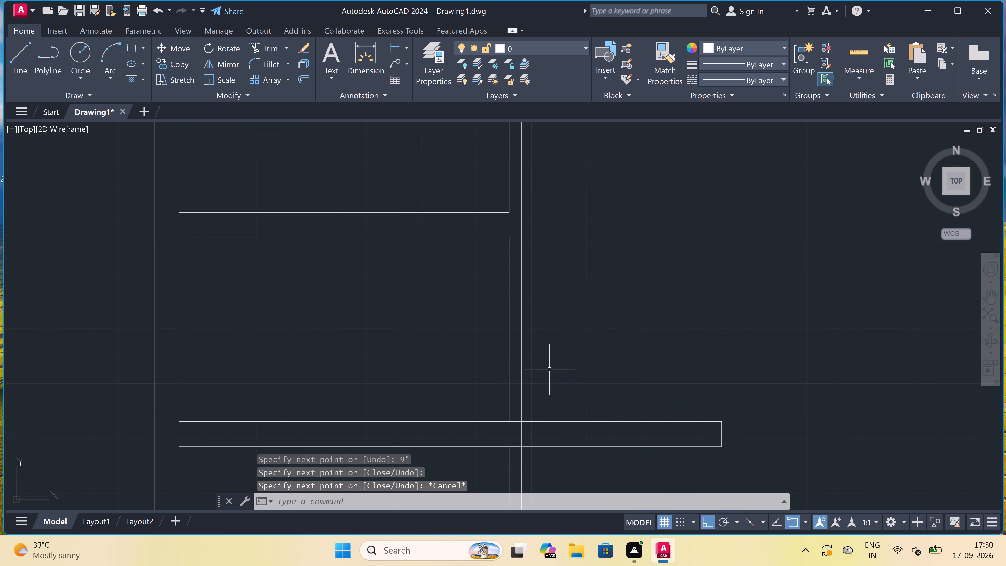
Trim the vertical partition's right line across the thickness of the extended lowest horizontal wall.
key(t)
key(r)
key(space)
scroll(517, 418, up, 2)
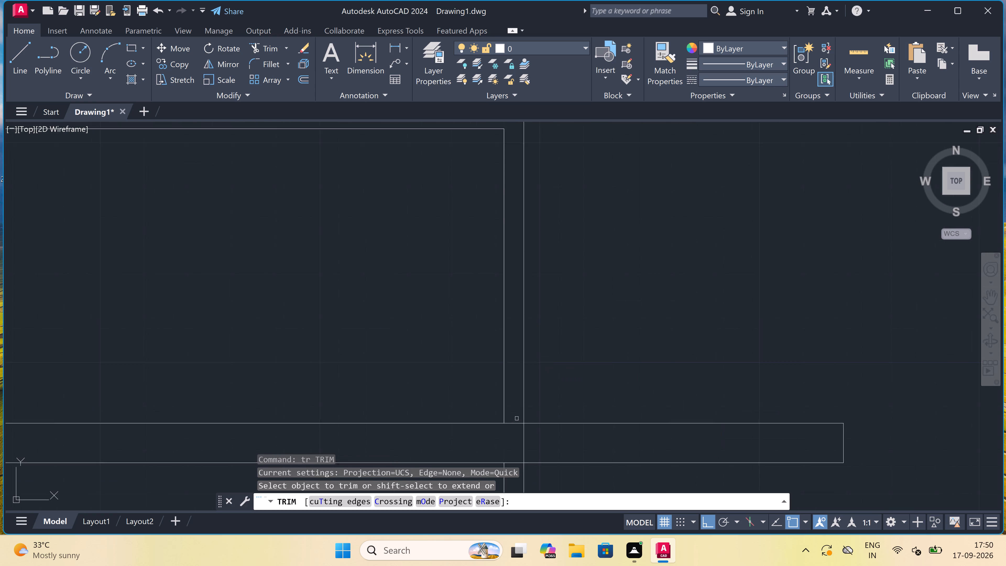
scroll(516, 416, down, 3)
scroll(516, 429, up, 2)
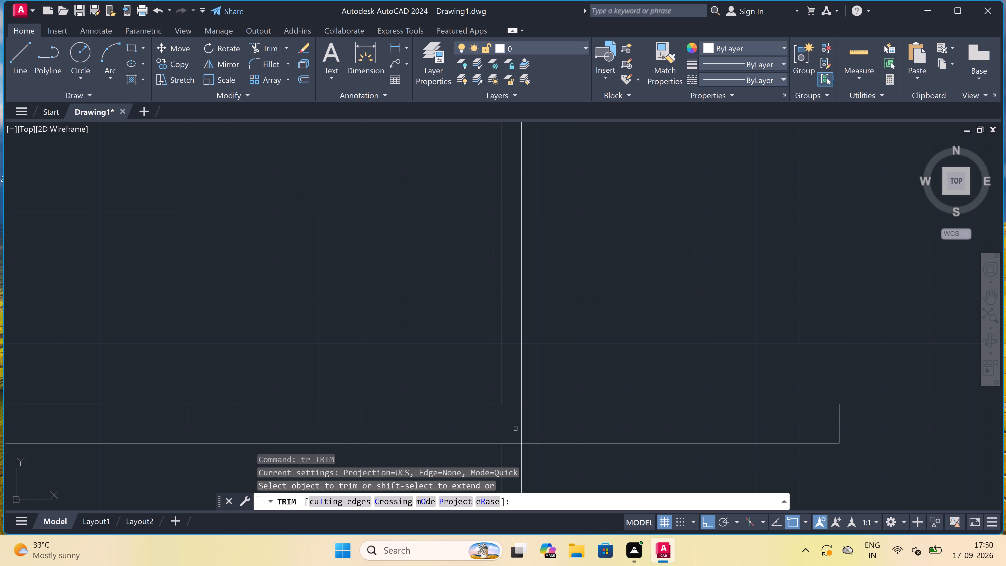
click(515, 428)
click(530, 426)
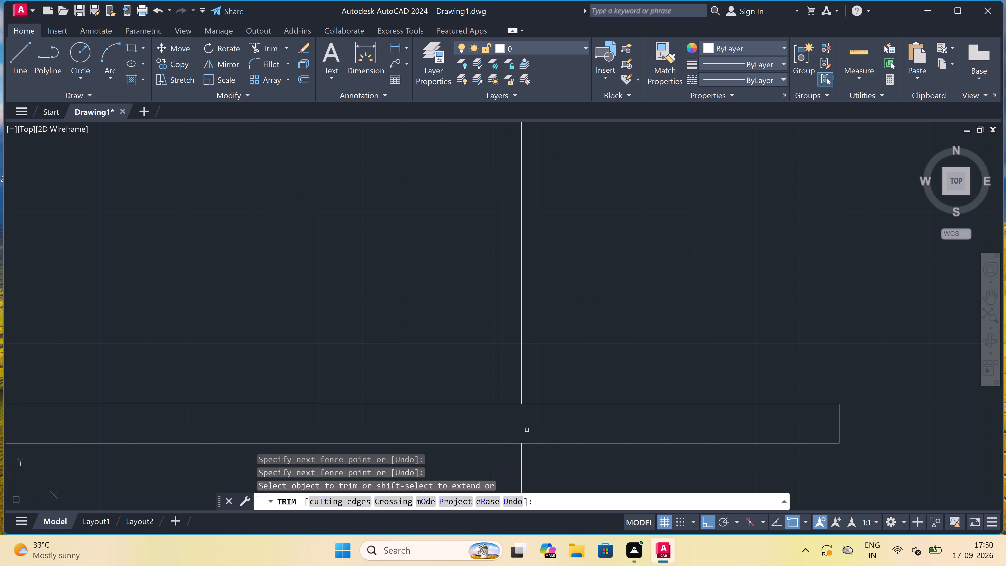
Trim both lines of the lowest horizontal wall where they cross between the vertical partition's lines.
click(516, 450)
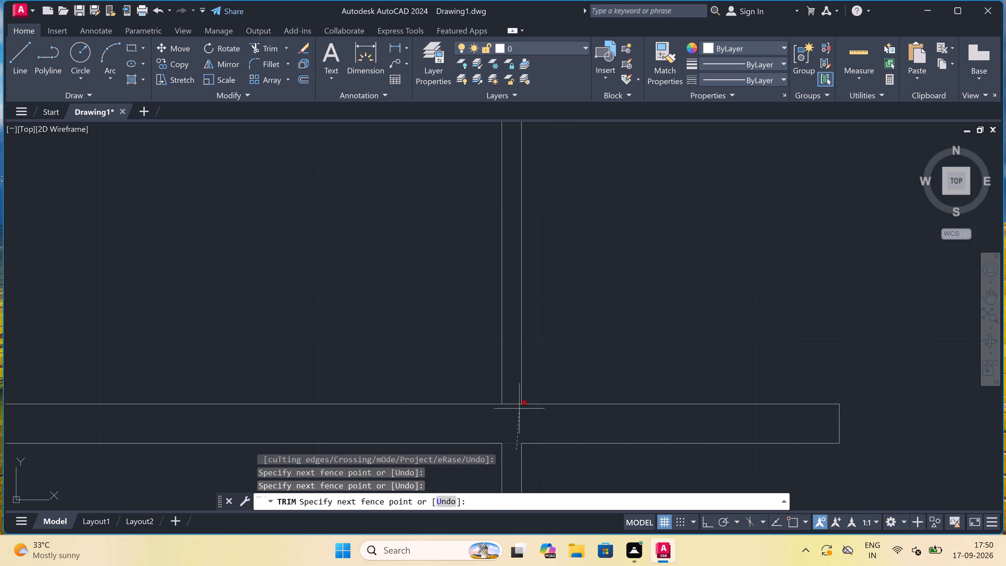
click(518, 393)
scroll(518, 393, down, 3)
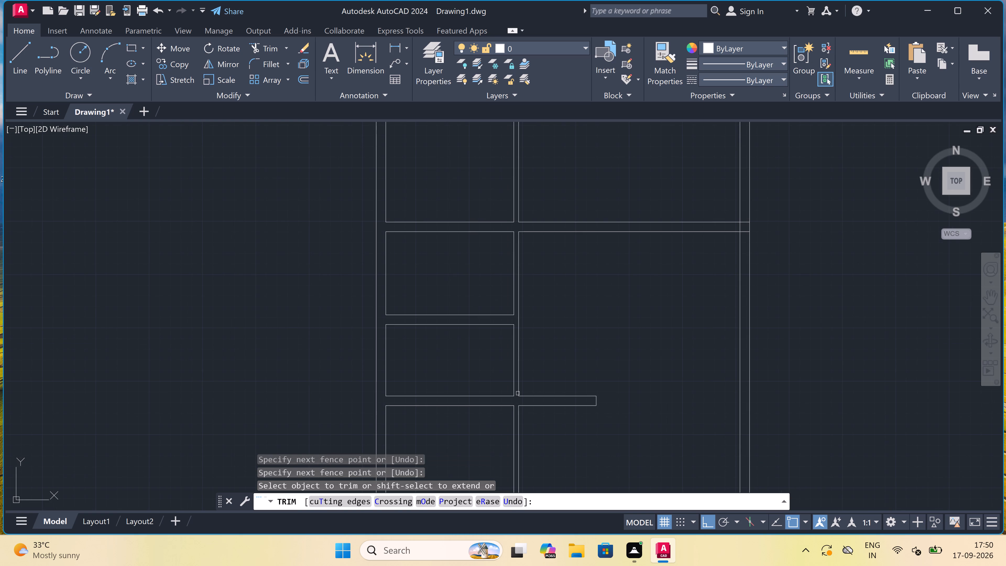
scroll(512, 402, up, 3)
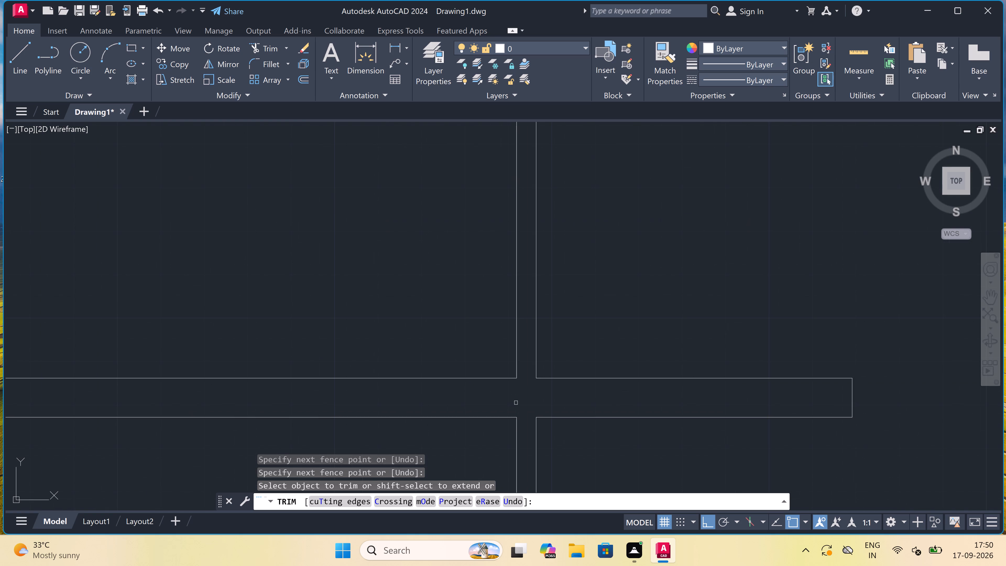
key(Escape)
Draw a short line closing the gap in the lowest wall's bottom line across the vertical partition's width.
text(l)
key(space)
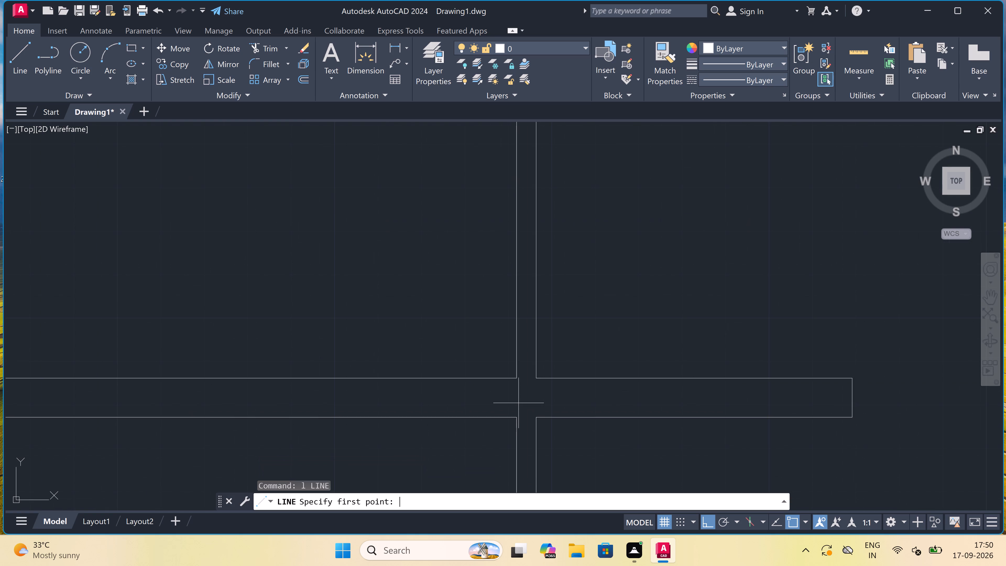
scroll(530, 415, down, 2)
scroll(530, 417, up, 3)
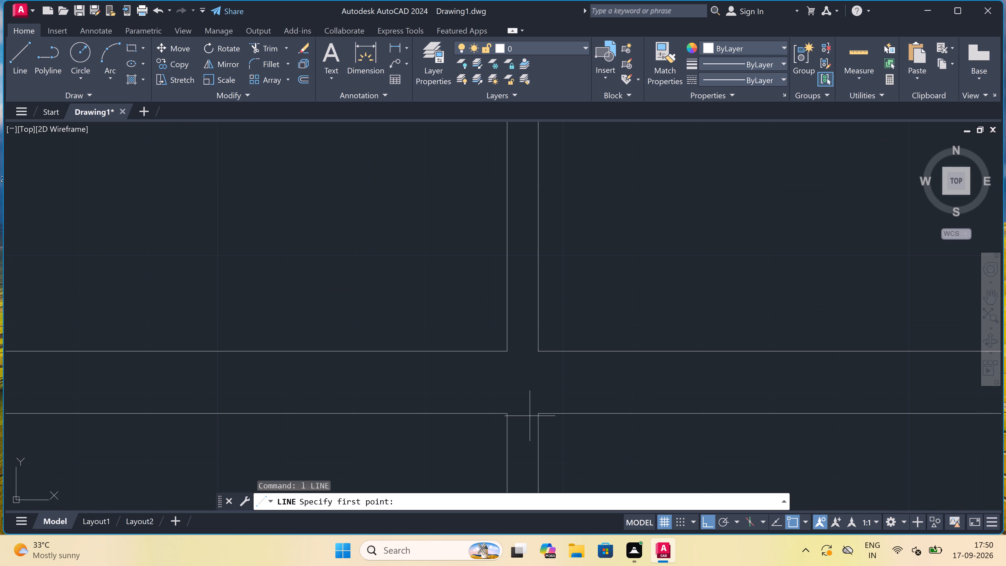
click(535, 415)
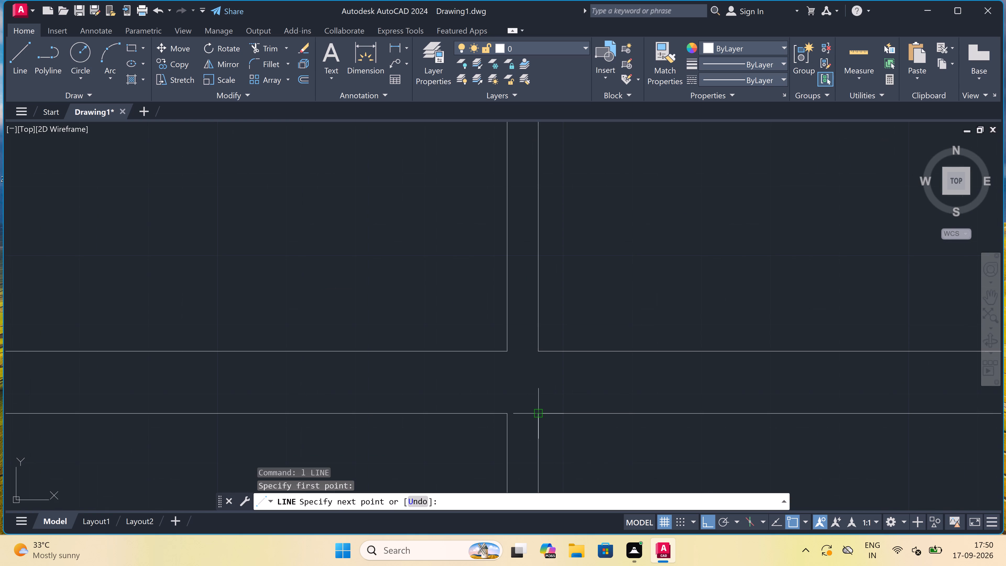
click(509, 413)
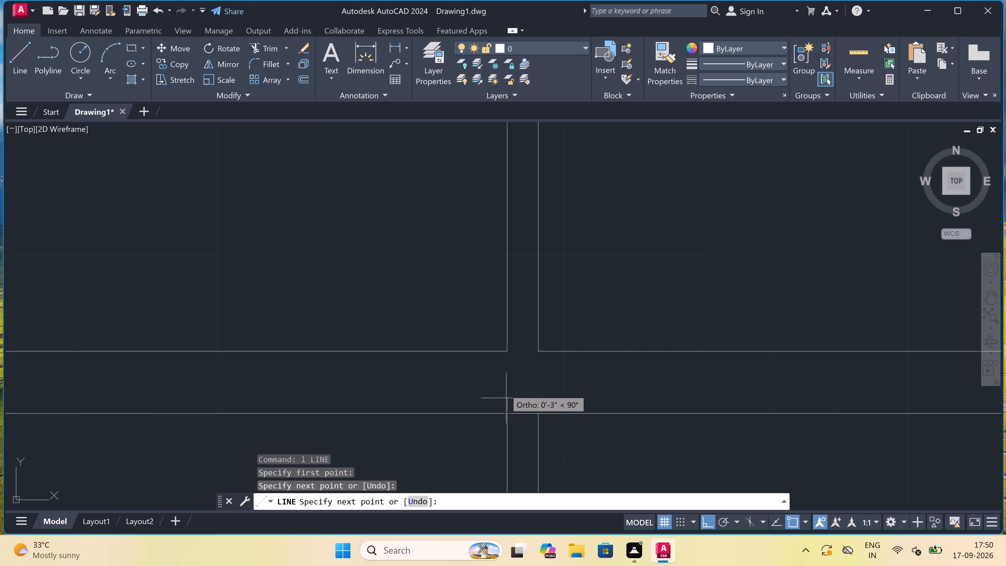
key(Escape)
Delete the vertical partition's two lines below the lowest horizontal wall.
scroll(508, 348, down, 4)
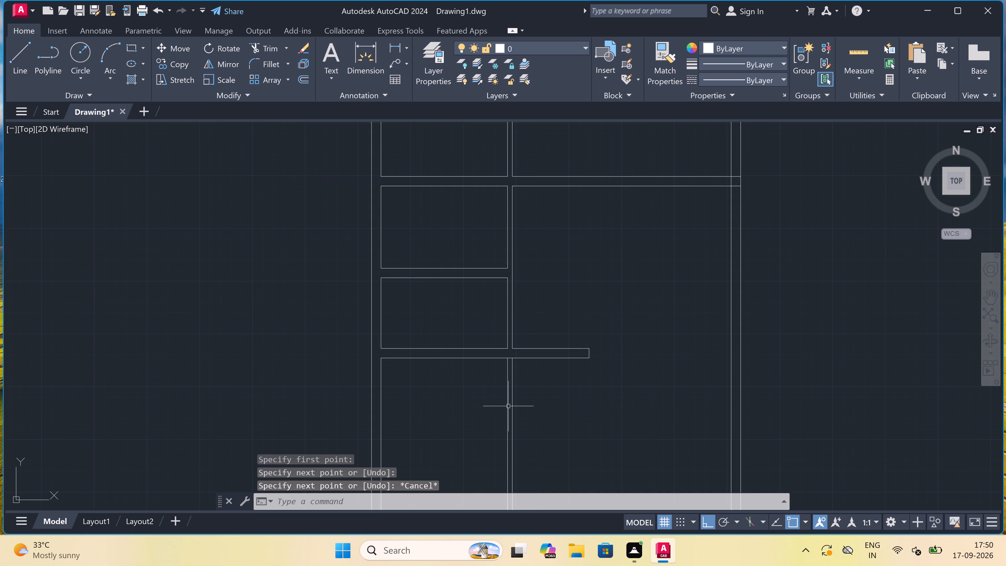
scroll(508, 406, up, 2)
click(539, 390)
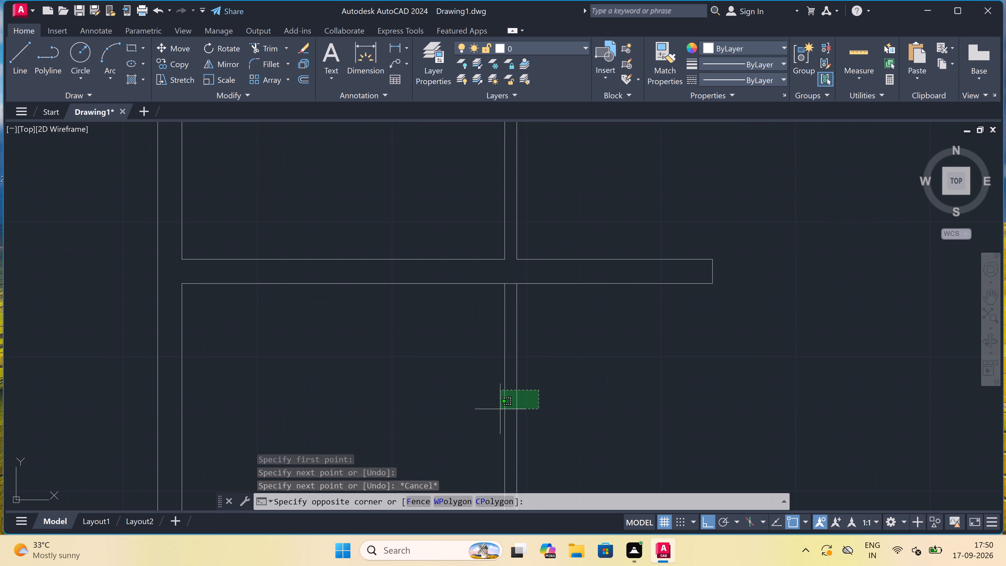
click(500, 409)
key(Delete)
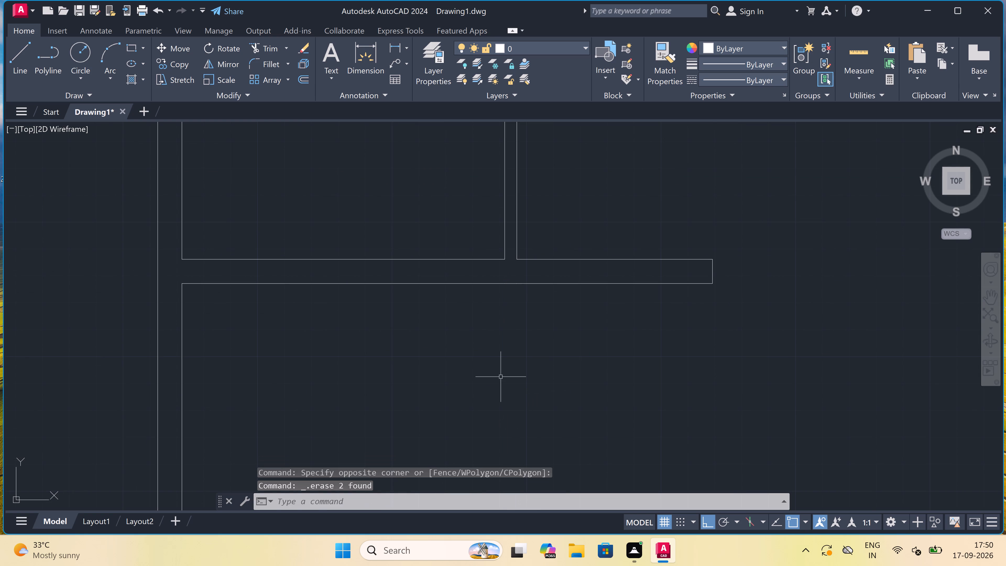
Draw a line from the lowest wall stub's upper end to the right outer wall's inner face, then outline a 9" thick stub there.
scroll(489, 354, down, 5)
scroll(502, 317, up, 1)
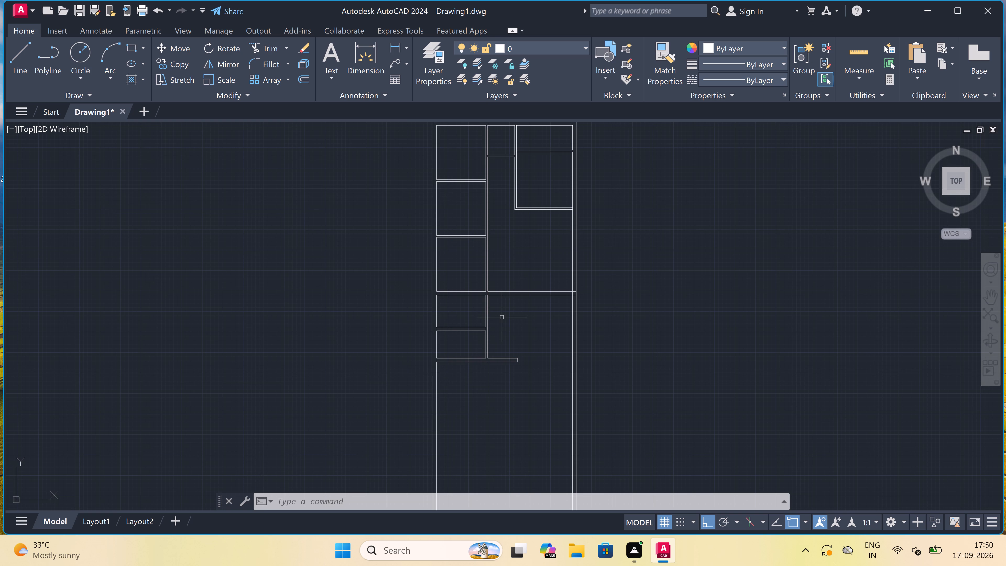
scroll(502, 317, up, 1)
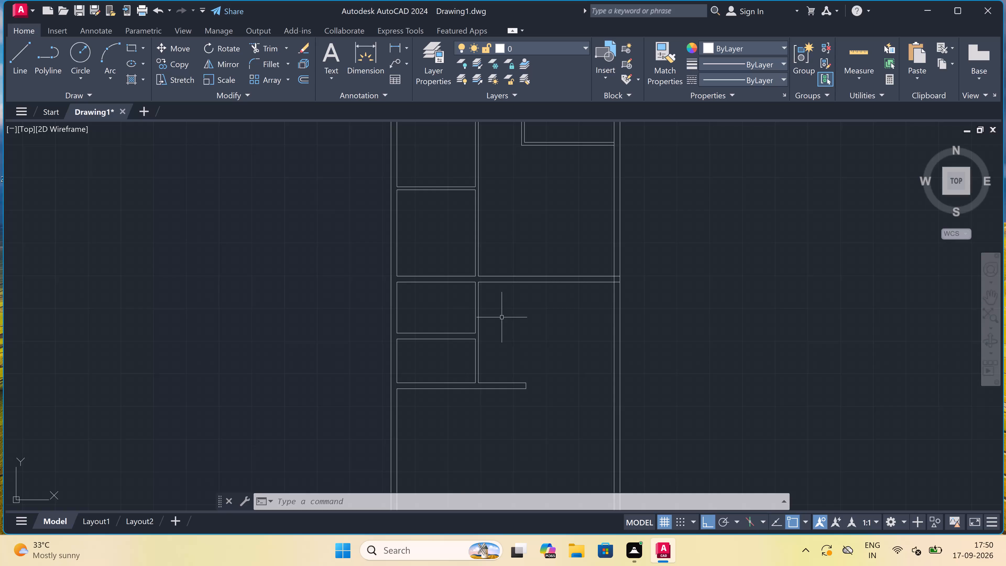
scroll(502, 317, down, 2)
scroll(503, 310, up, 2)
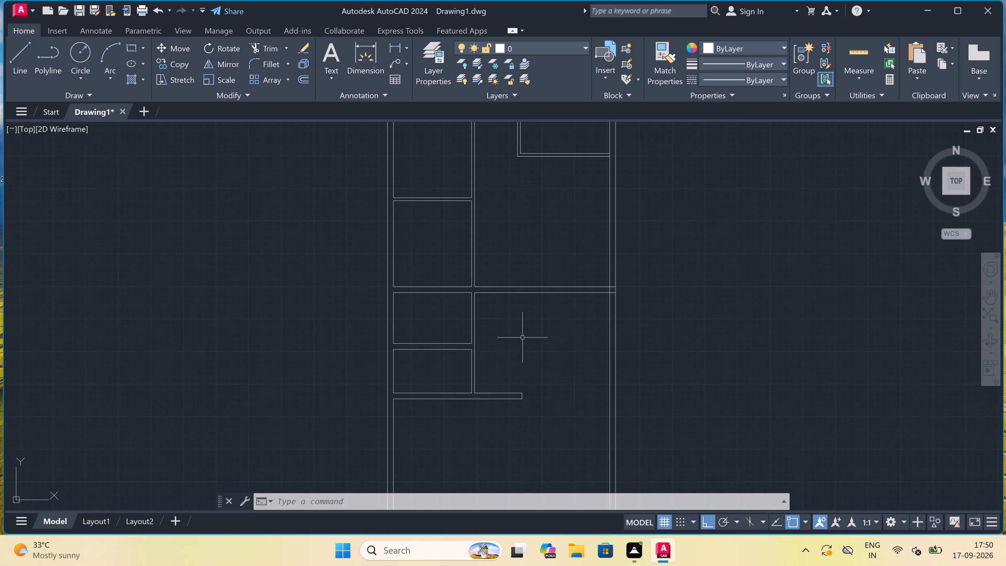
key(l)
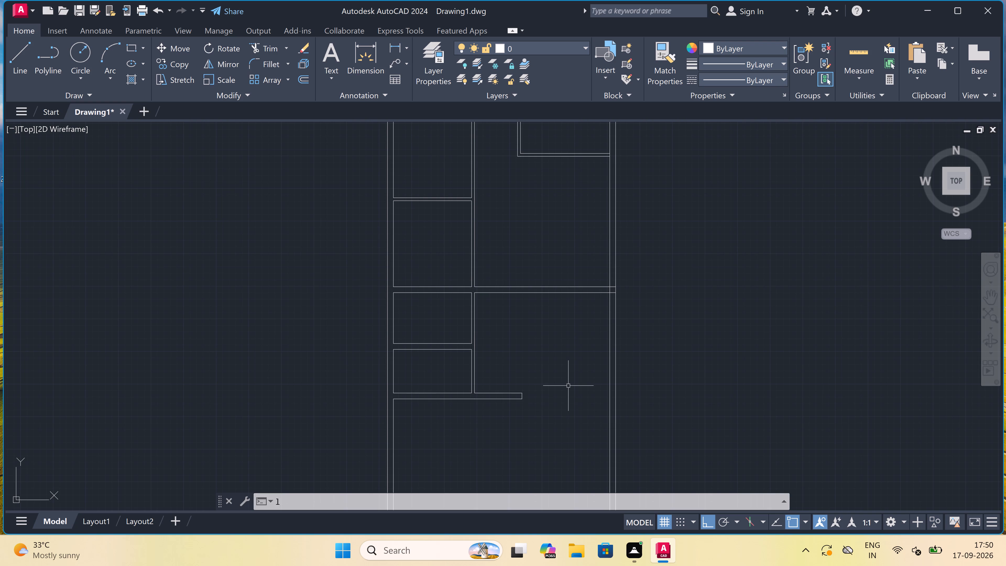
key(Escape)
text(l)
key(space)
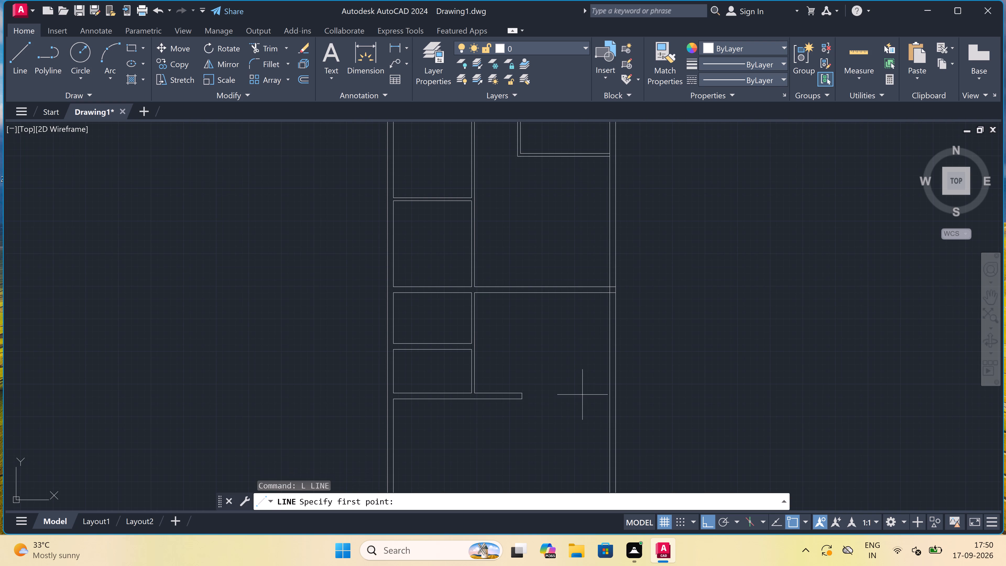
scroll(591, 400, up, 2)
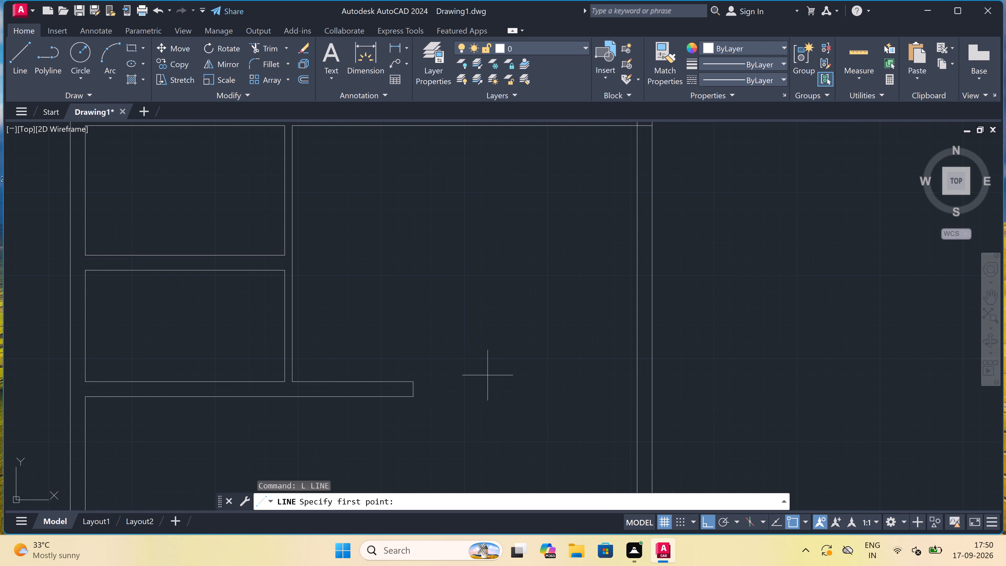
double_click(415, 381)
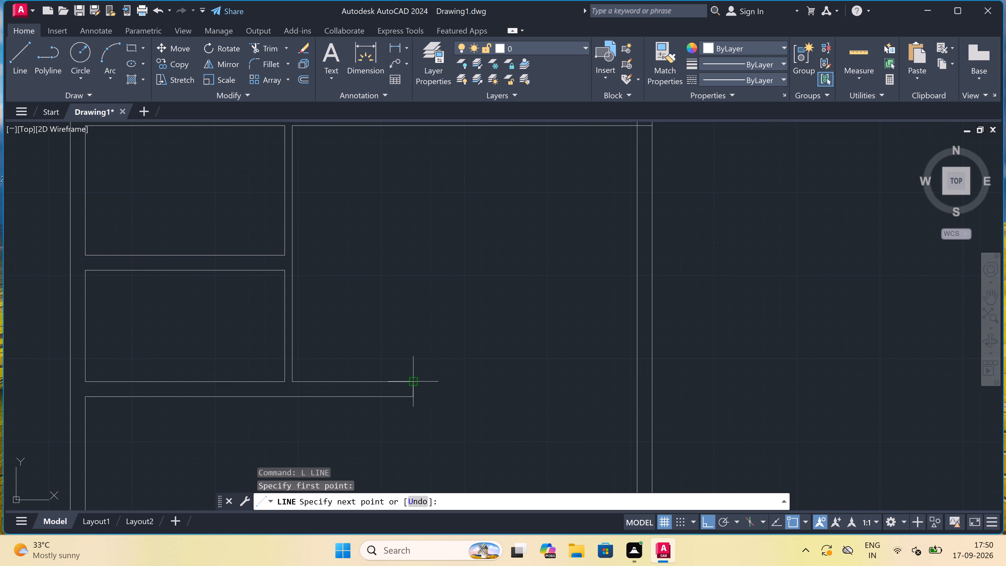
click(638, 382)
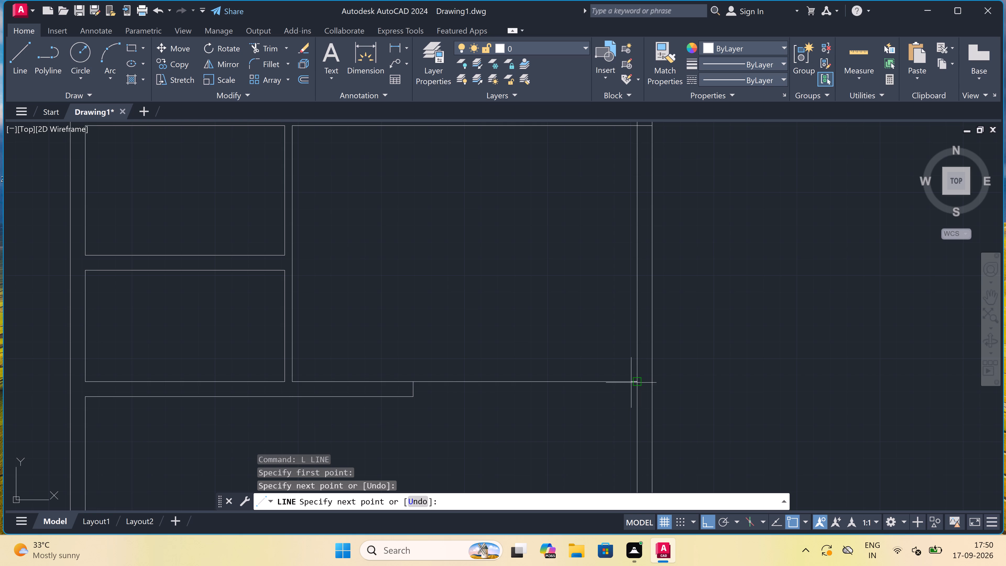
click(583, 382)
text(9")
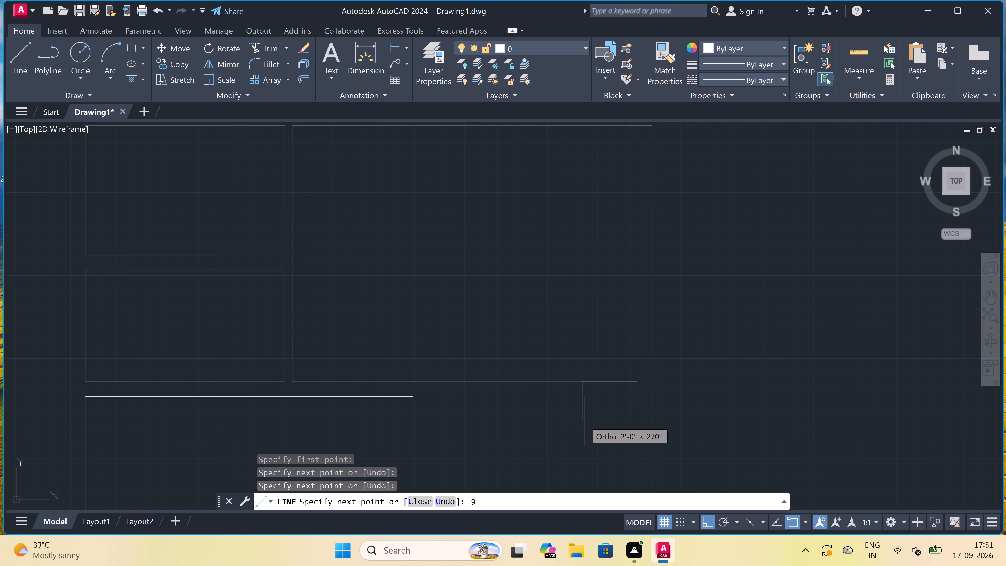
key(space)
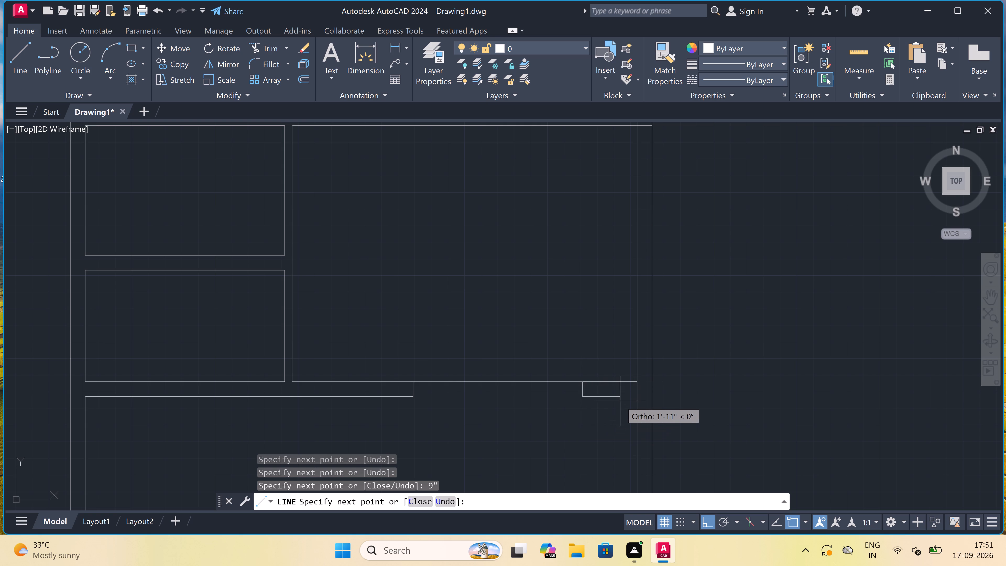
click(637, 396)
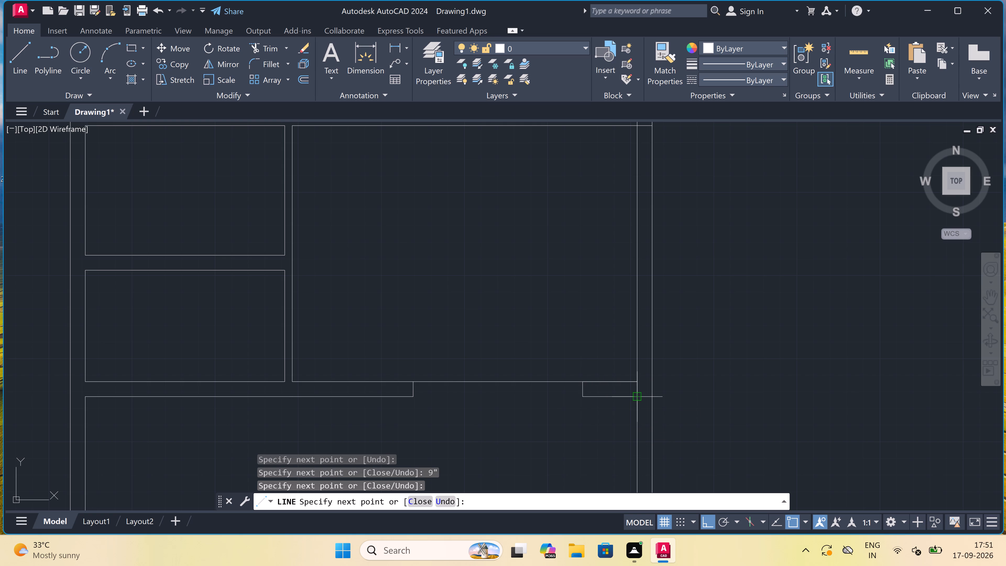
key(Escape)
Trim the right outer wall's inner line across the new stub's thickness and the line spanning the opening between the two stubs.
text(tr)
key(space)
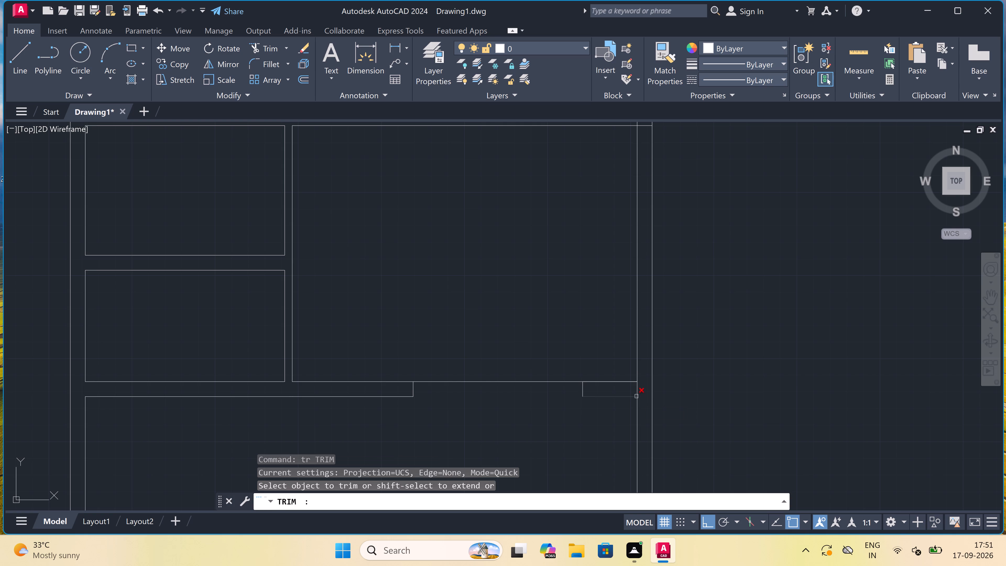
click(634, 390)
click(638, 390)
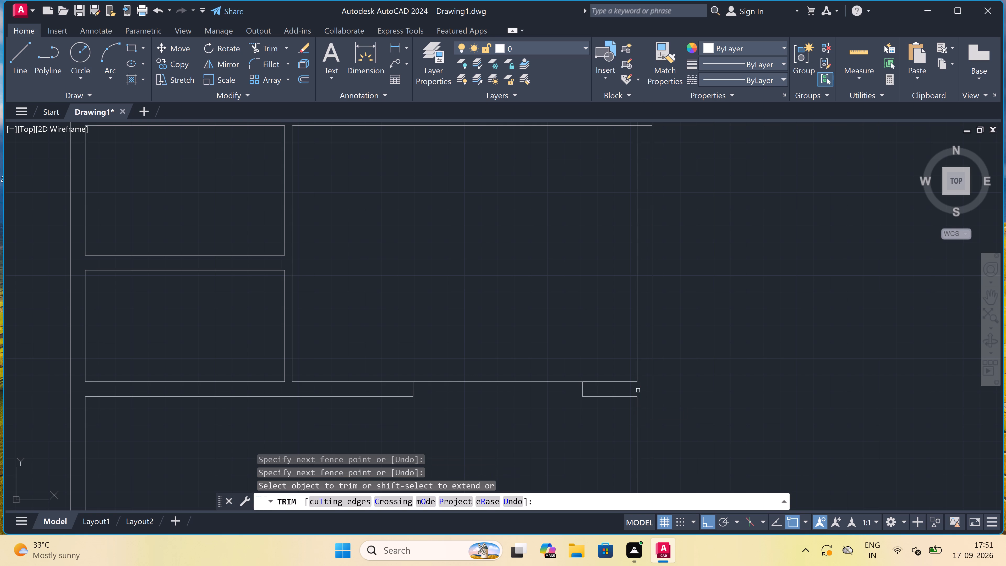
click(512, 397)
click(518, 339)
key(Escape)
Trim the full-width horizontal wall's junction with the right outer wall, removing the line ends inside it and the inner line across the junction.
scroll(515, 349, down, 6)
scroll(516, 339, up, 3)
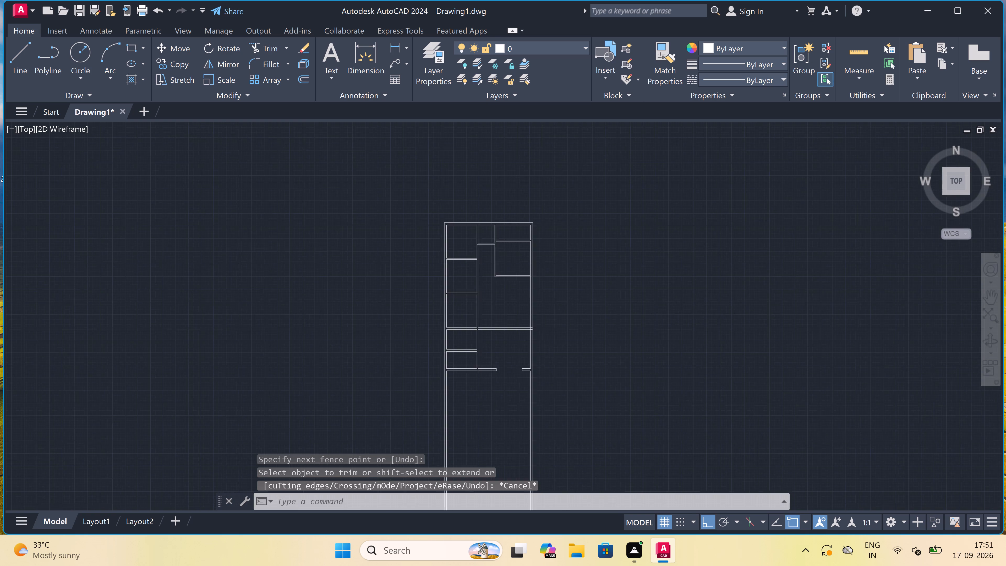
scroll(529, 308, up, 3)
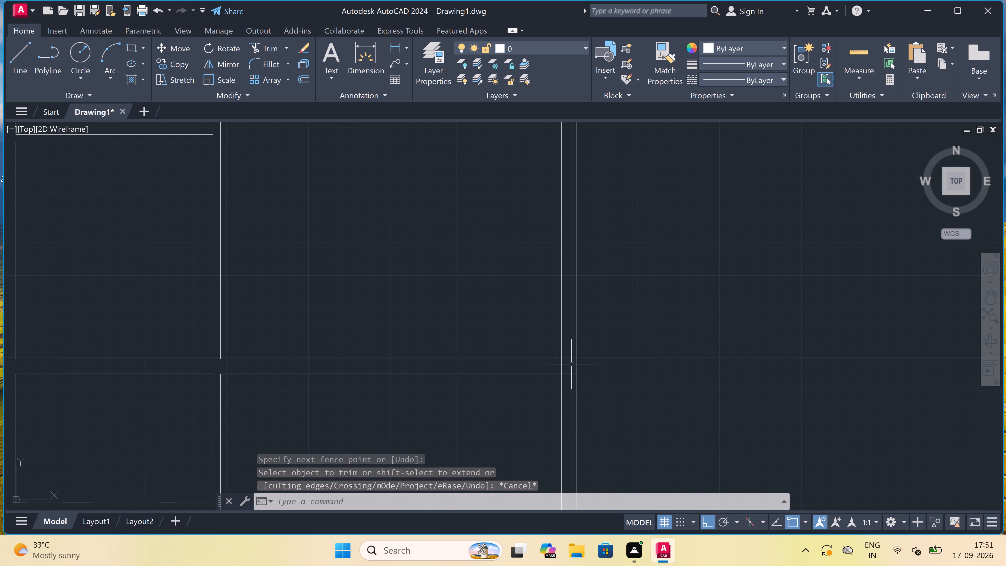
key(space)
scroll(572, 369, up, 2)
click(567, 402)
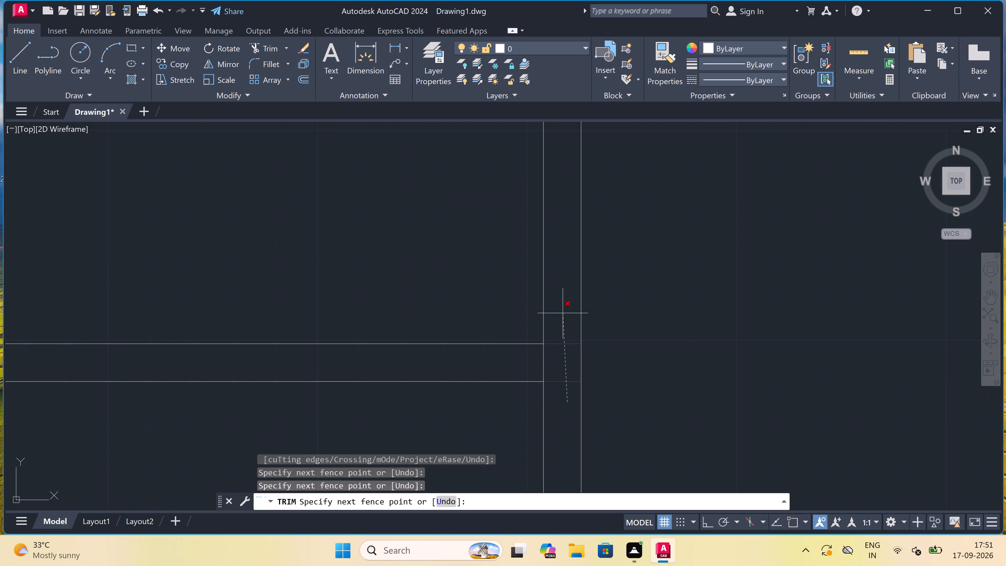
click(562, 309)
scroll(562, 309, down, 3)
scroll(560, 313, up, 3)
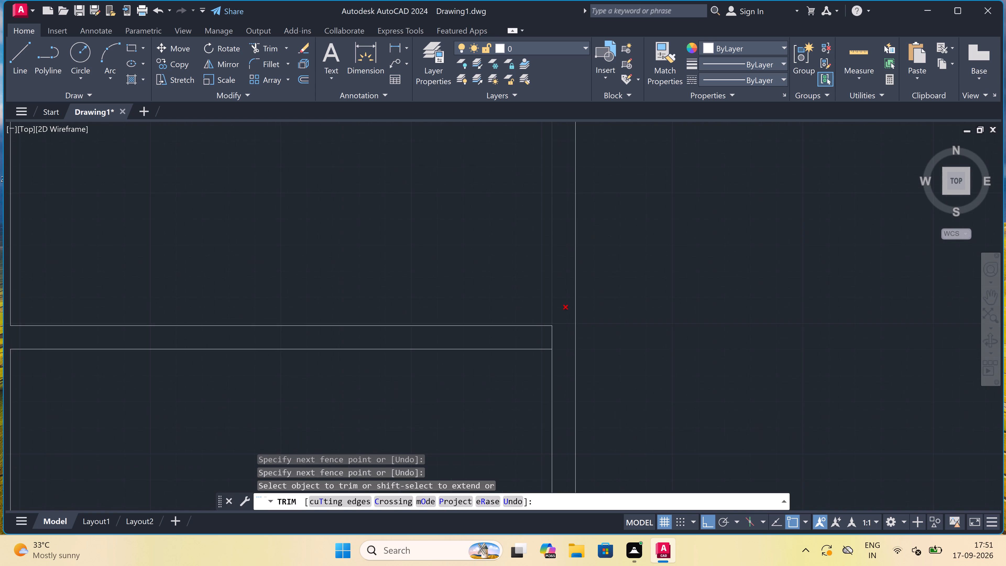
click(553, 350)
triple_click(539, 354)
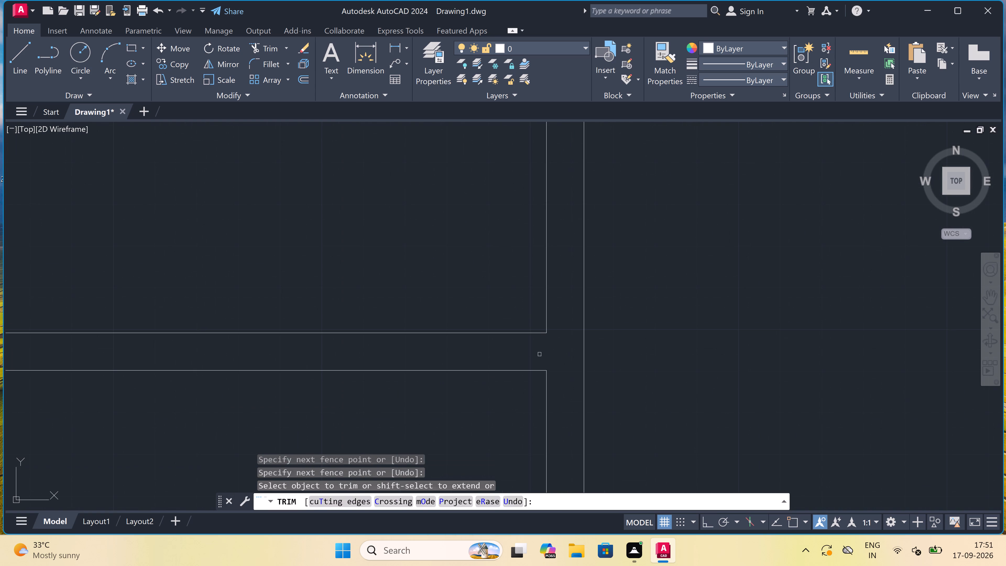
click(515, 359)
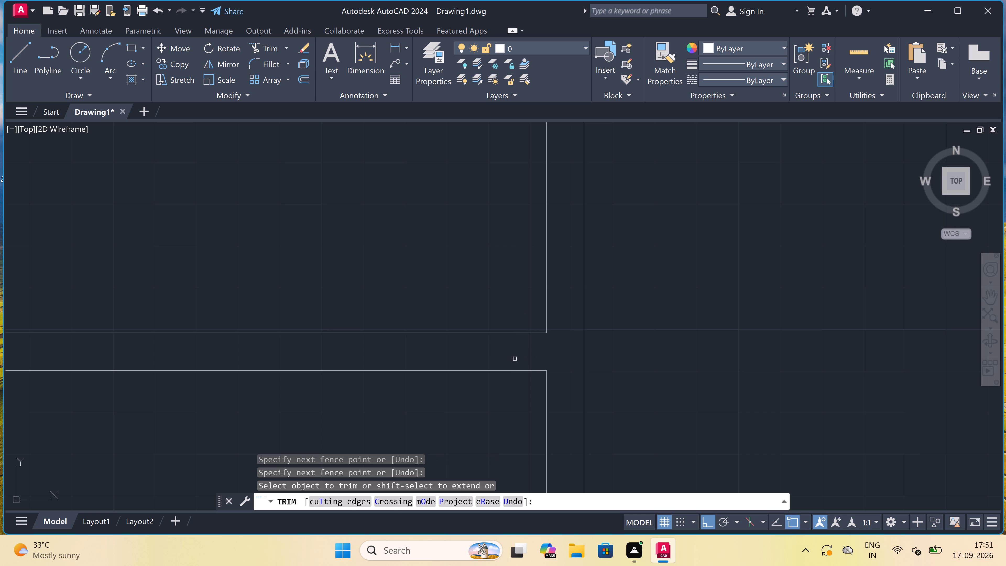
key(Escape)
Draw a 4' long window symbol in the full-width wall near the vertical partition, with a centre line and an end line across the wall thickness on each side.
scroll(510, 303, down, 5)
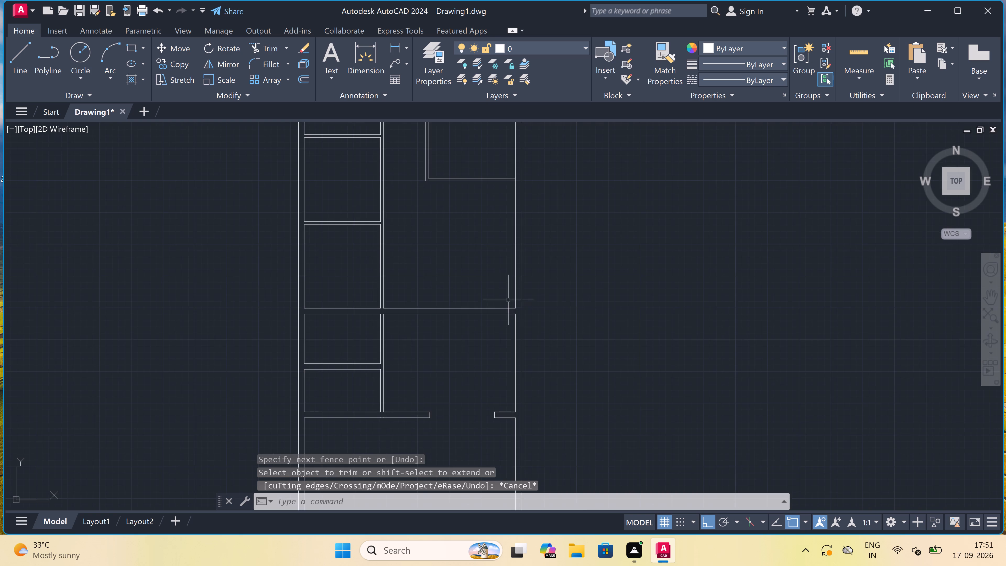
scroll(503, 290, down, 3)
scroll(482, 253, up, 2)
scroll(491, 305, up, 1)
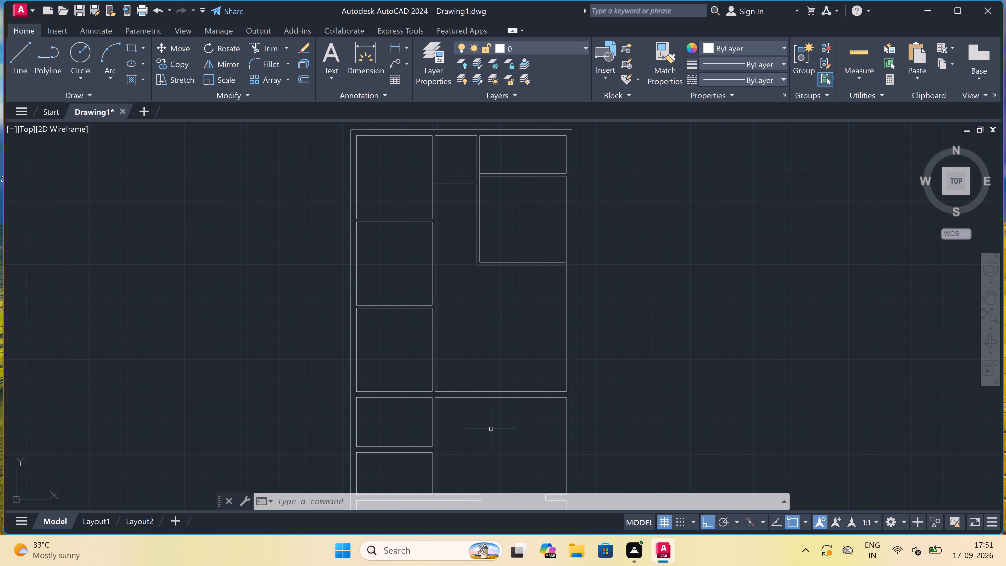
scroll(492, 418, up, 2)
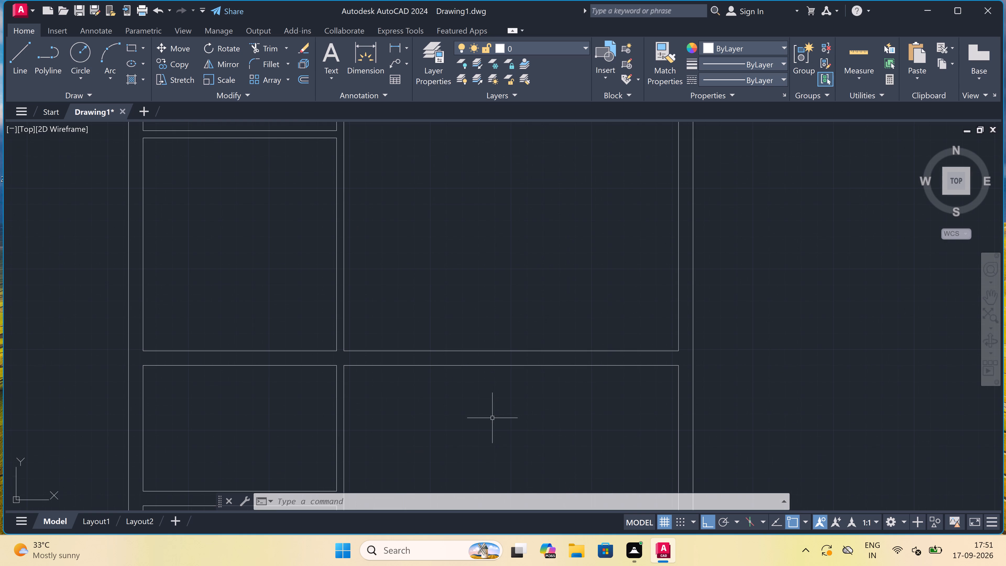
text(l)
key(space)
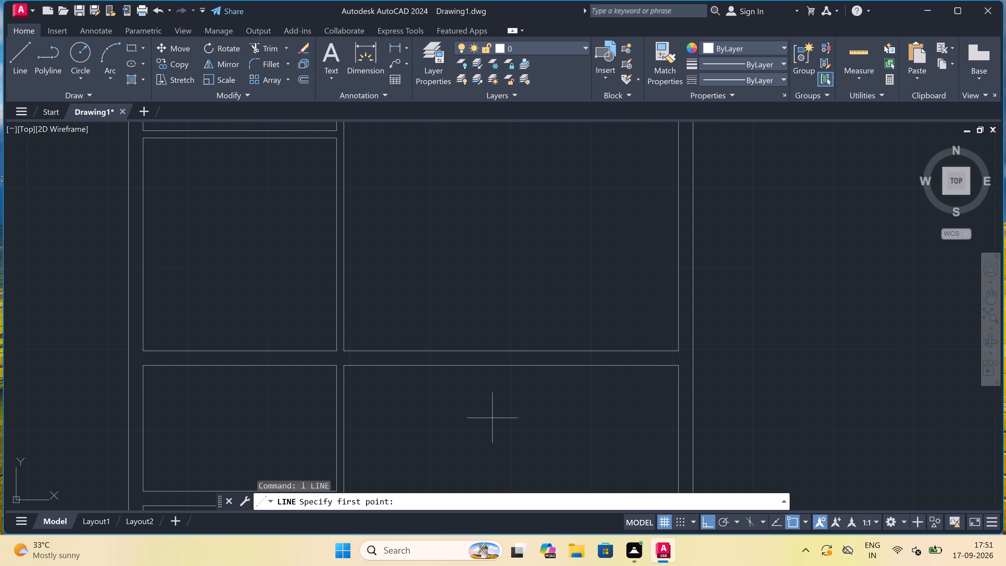
click(363, 351)
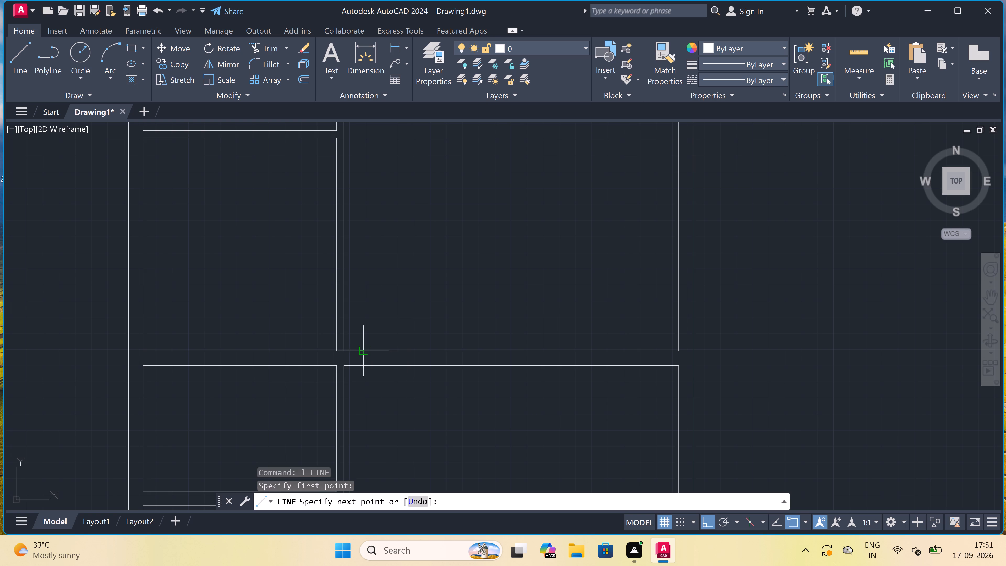
scroll(362, 366, up, 1)
click(362, 365)
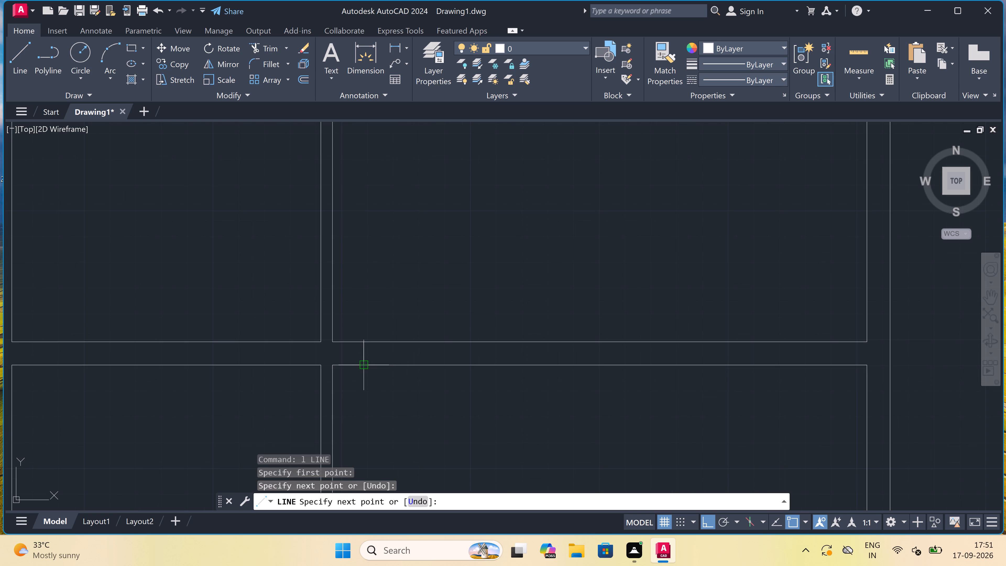
click(365, 352)
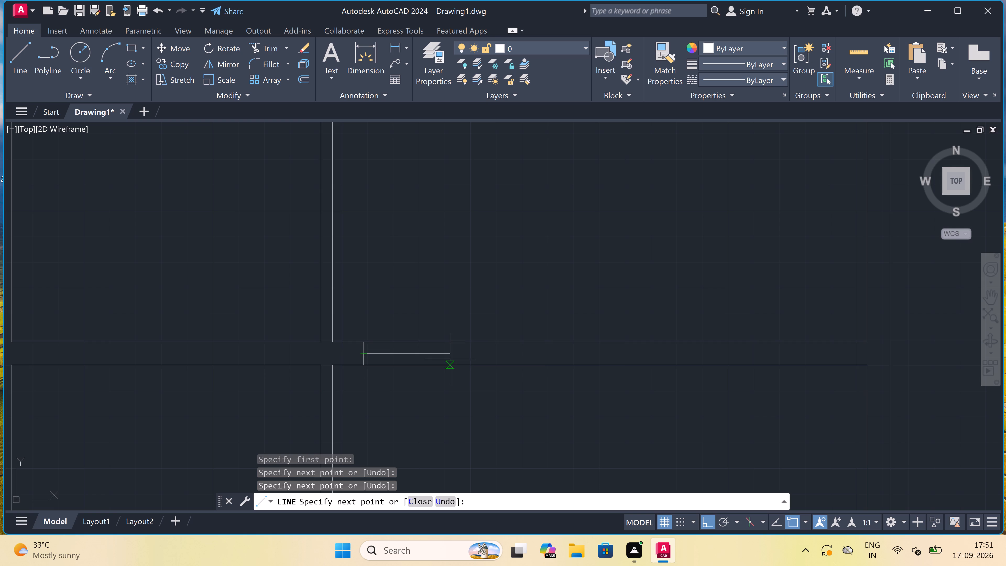
text(4')
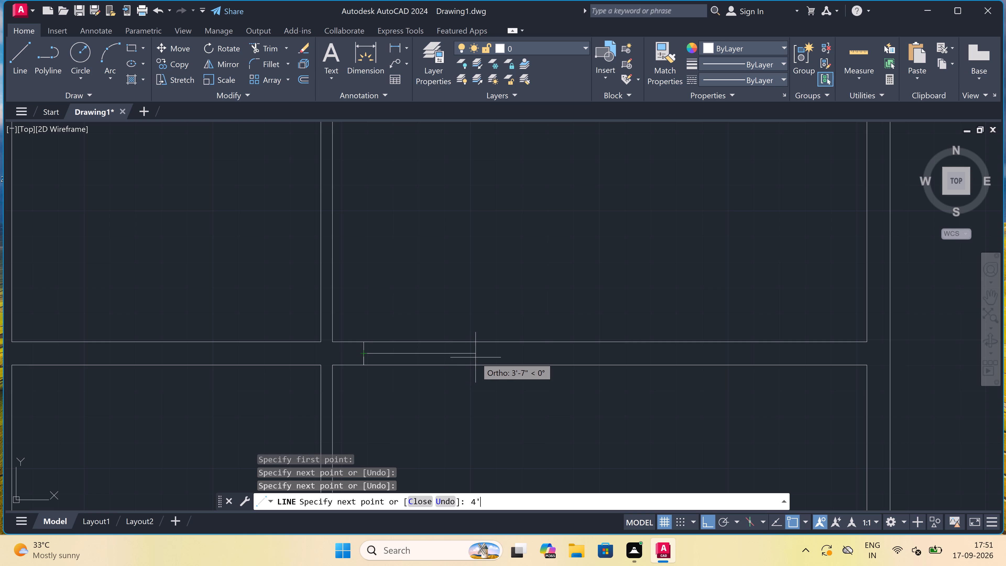
key(space)
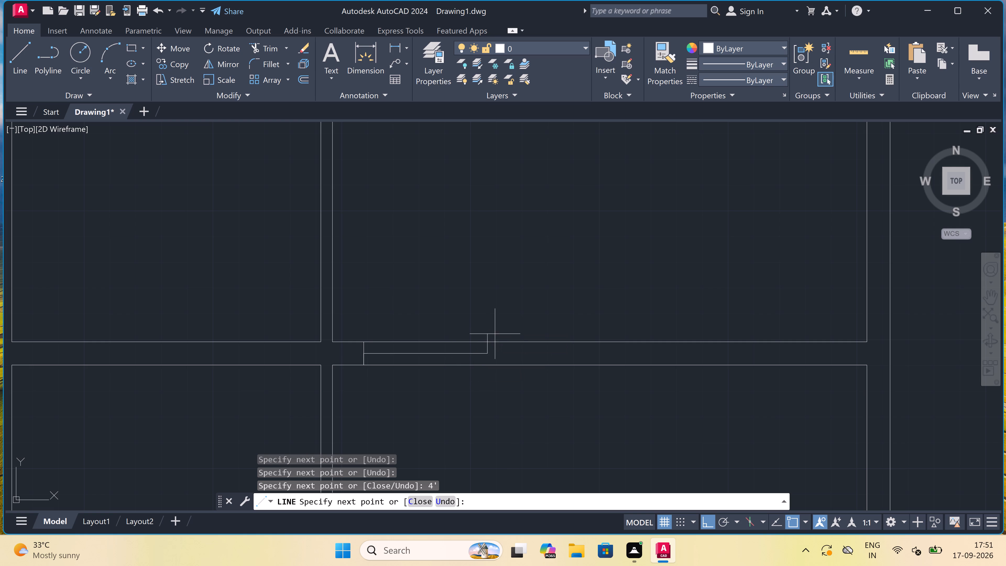
click(485, 342)
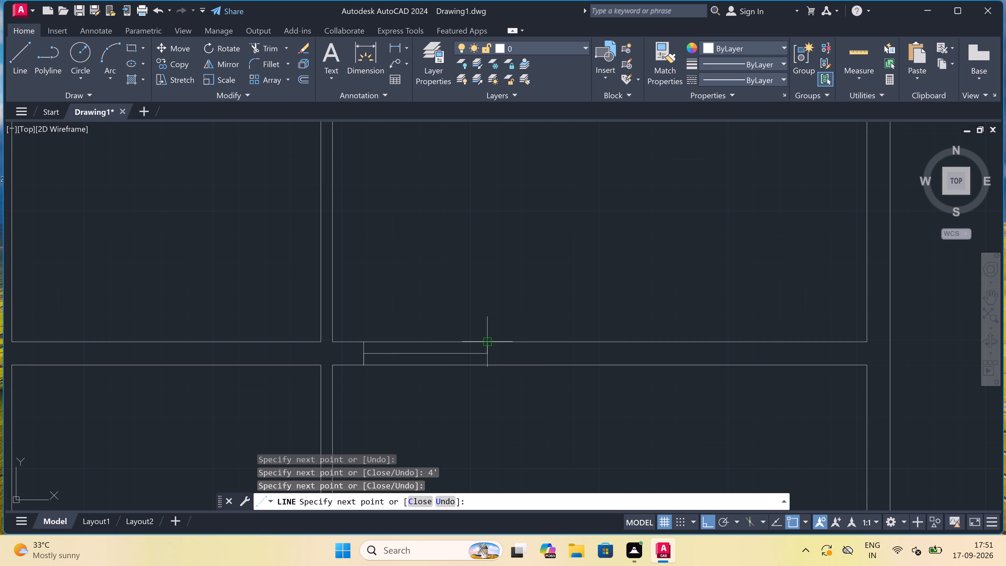
click(486, 364)
key(Escape)
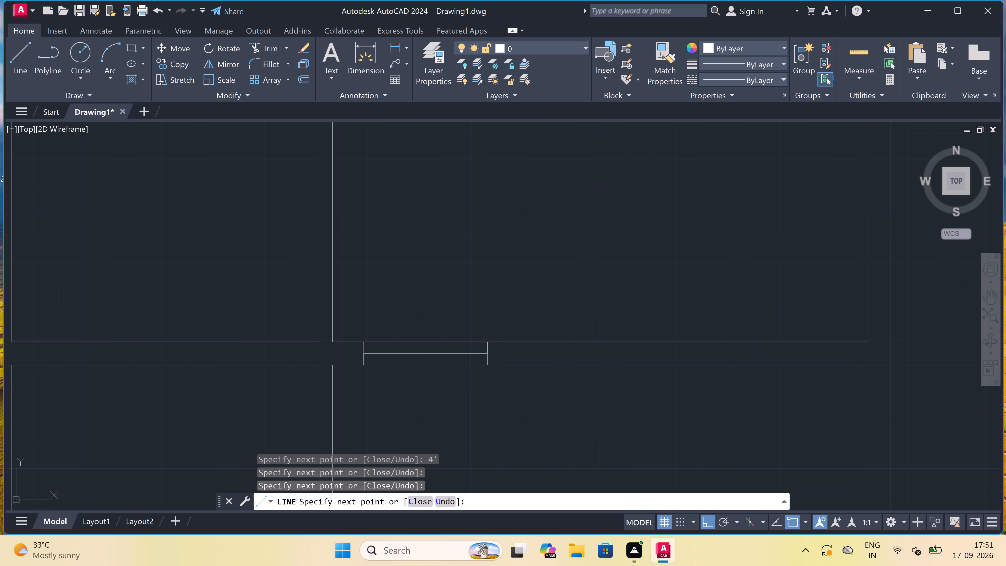
Copy the 4' window symbol along the same wall to a spot just short of the right outer wall.
scroll(485, 363, up, 2)
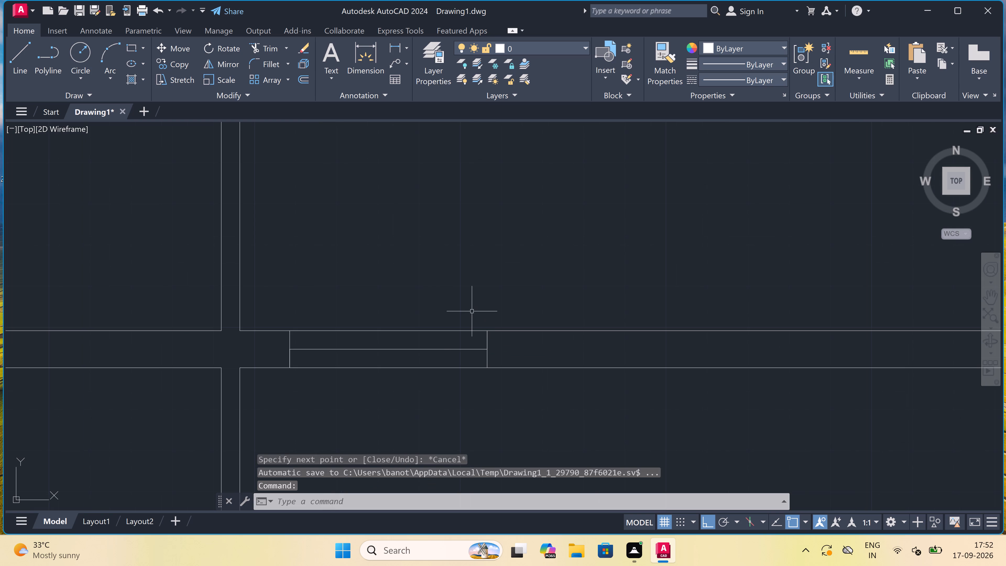
scroll(481, 339, up, 1)
click(496, 338)
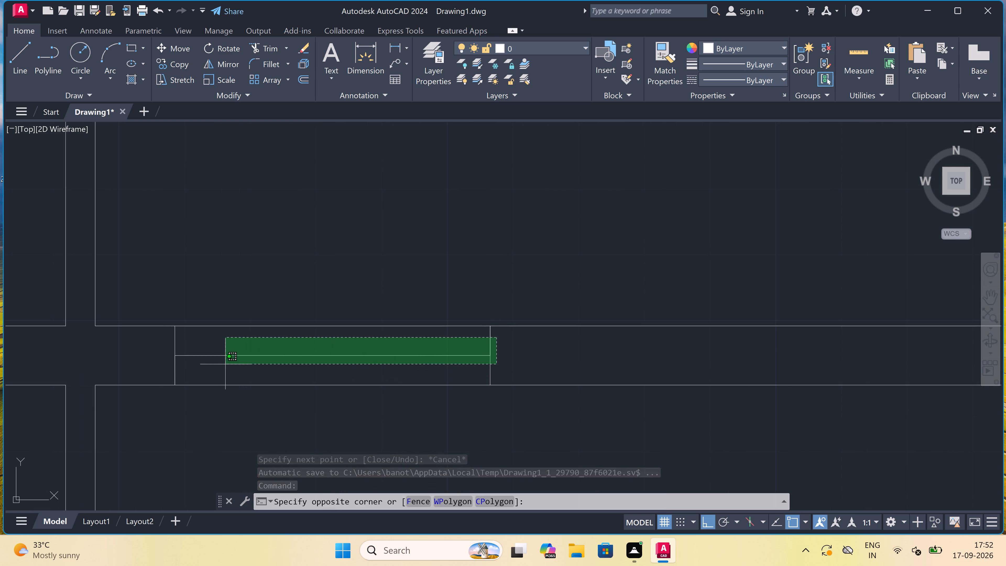
click(151, 366)
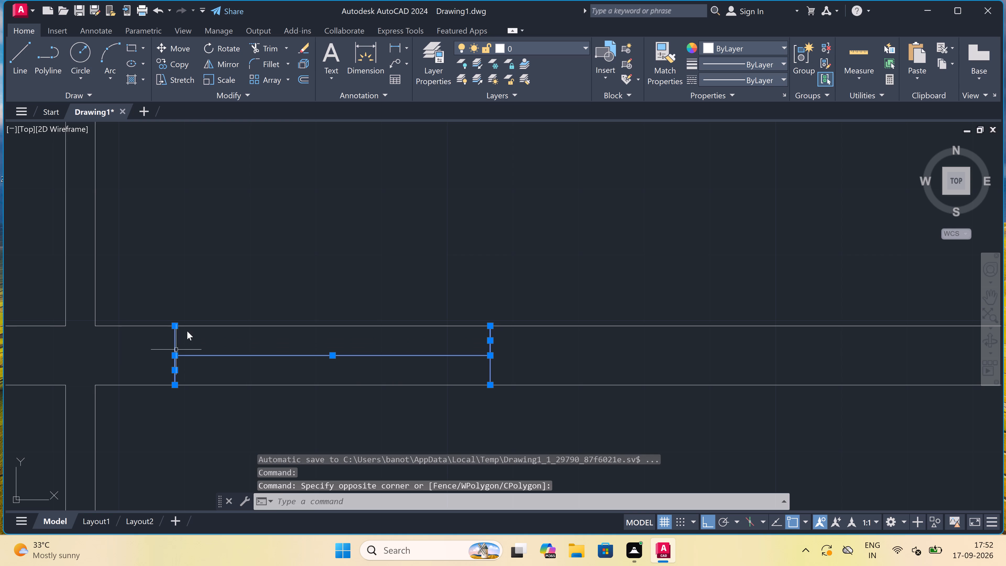
click(172, 65)
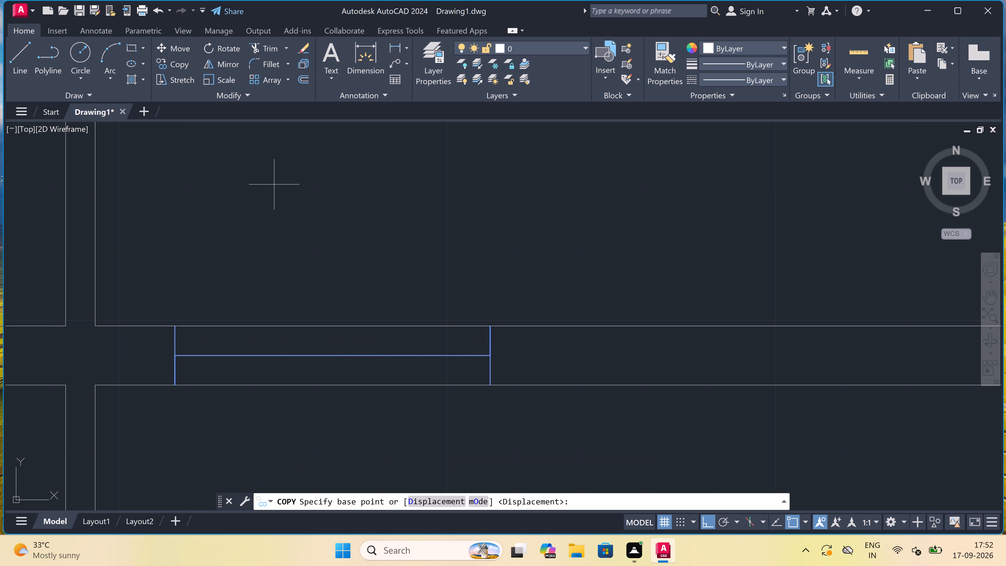
click(491, 326)
scroll(525, 324, down, 4)
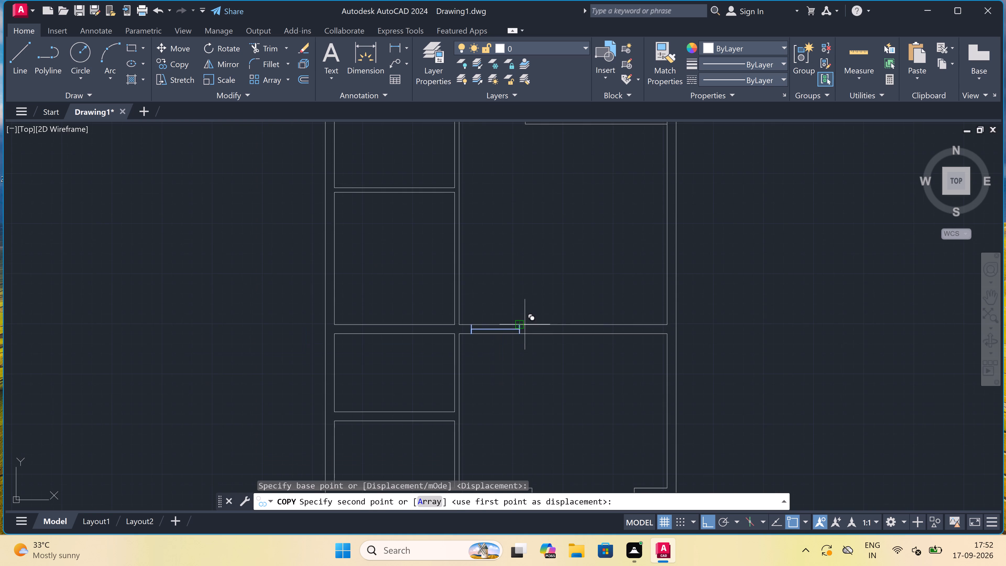
scroll(663, 321, up, 3)
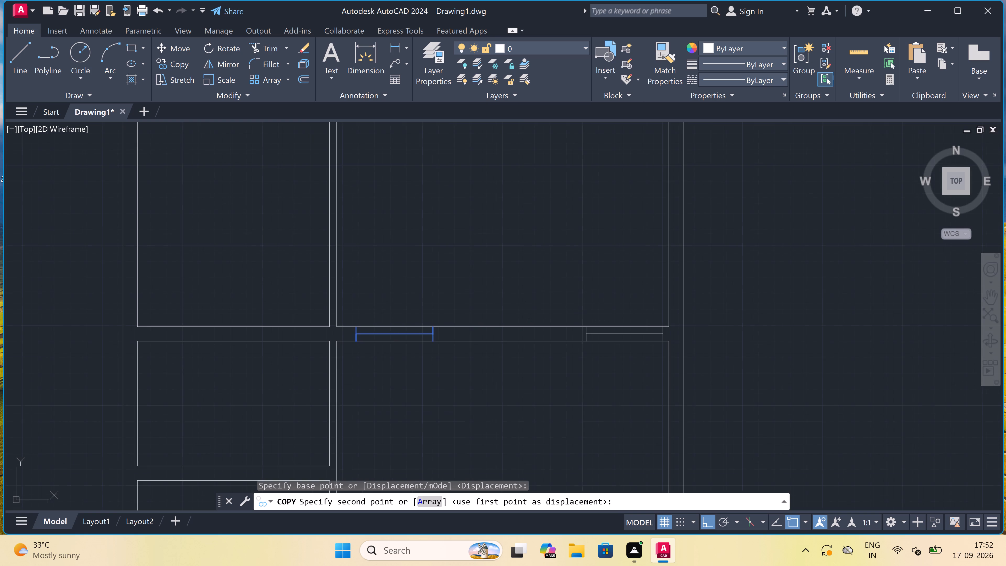
scroll(637, 337, down, 1)
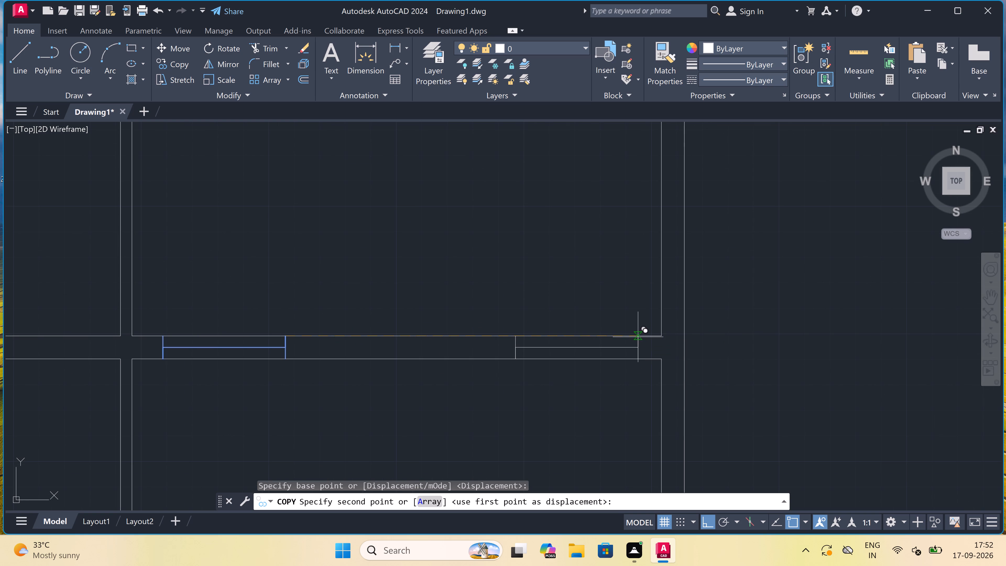
click(638, 337)
key(Escape)
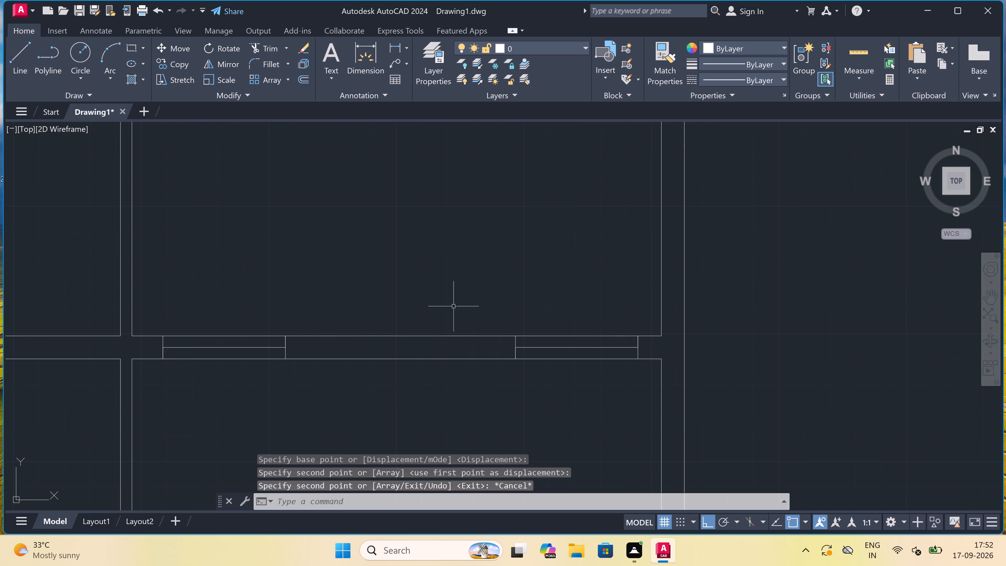
Beside the first window, draw a jamb line across the wall, a 2" offset from its midpoint, and a 4' door leaf line going up.
key(l)
key(space)
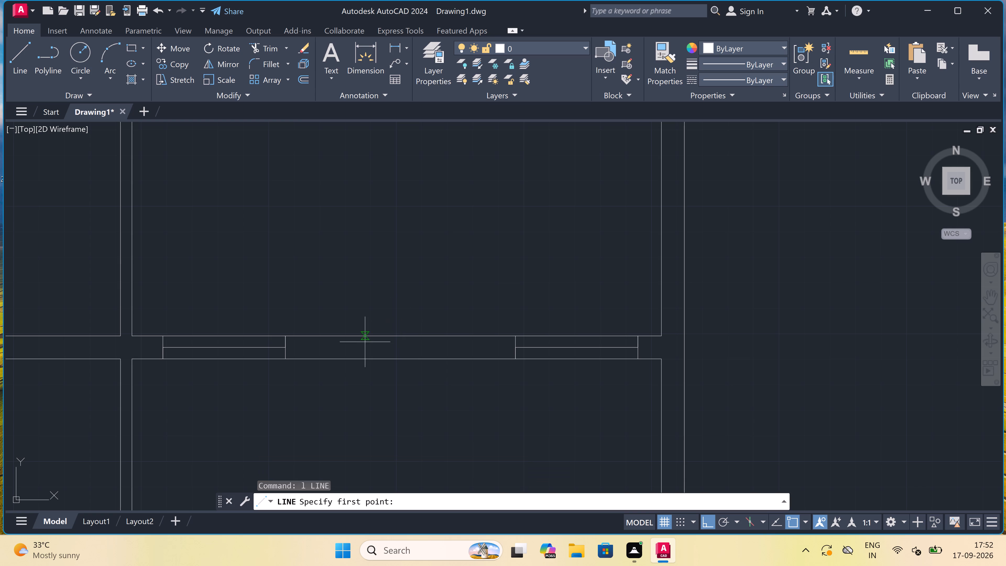
click(318, 335)
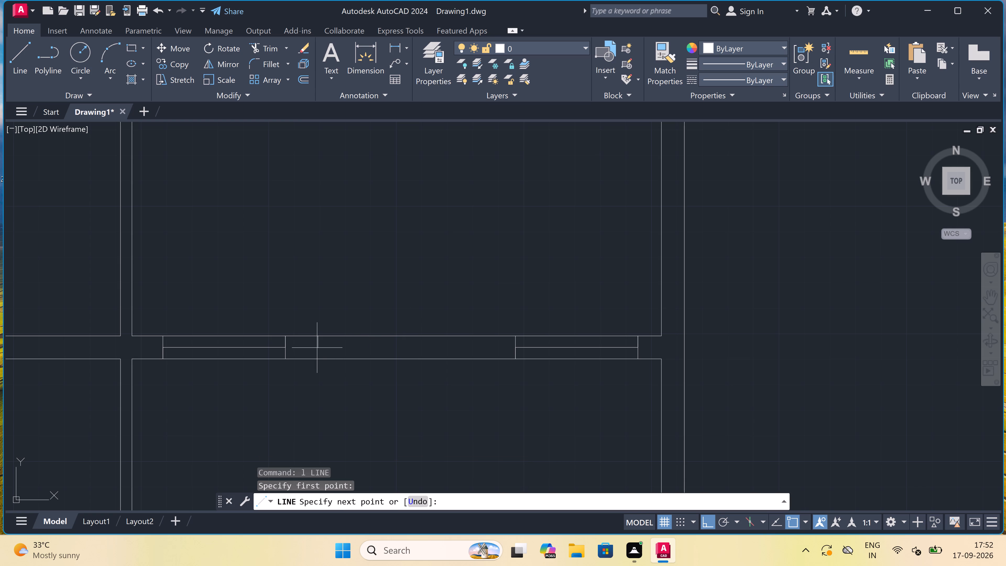
click(317, 357)
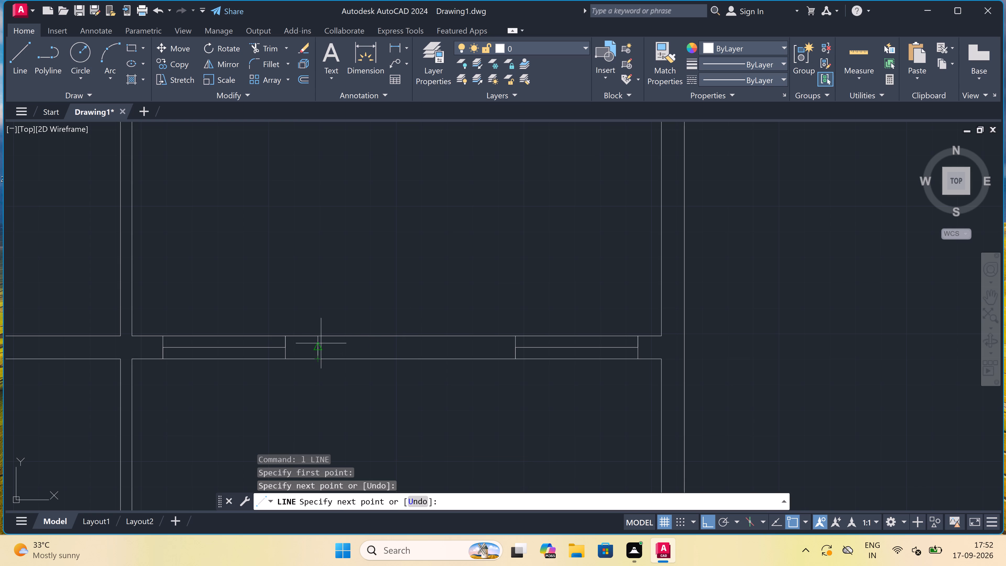
double_click(316, 350)
text(2")
key(space)
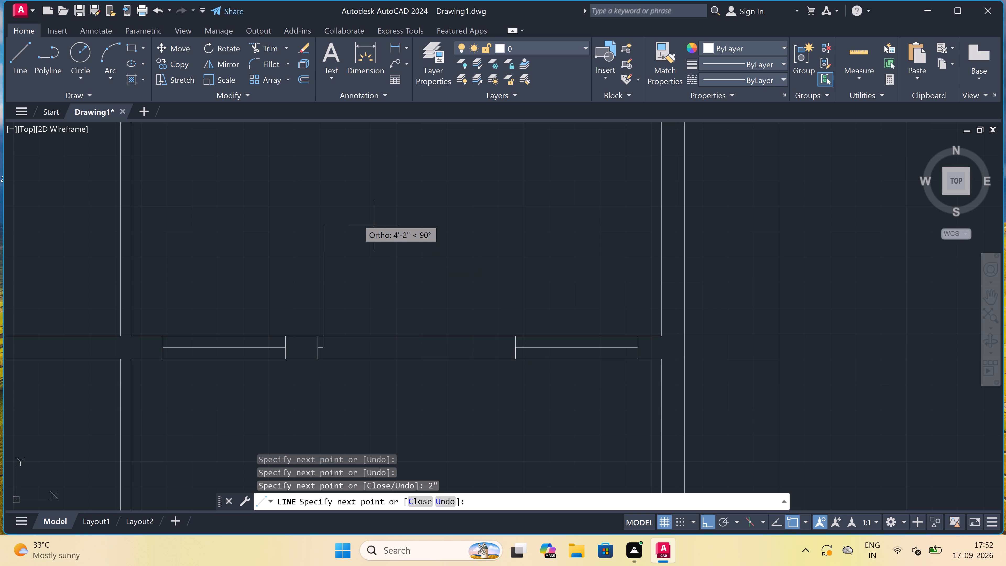
text(4')
key(space)
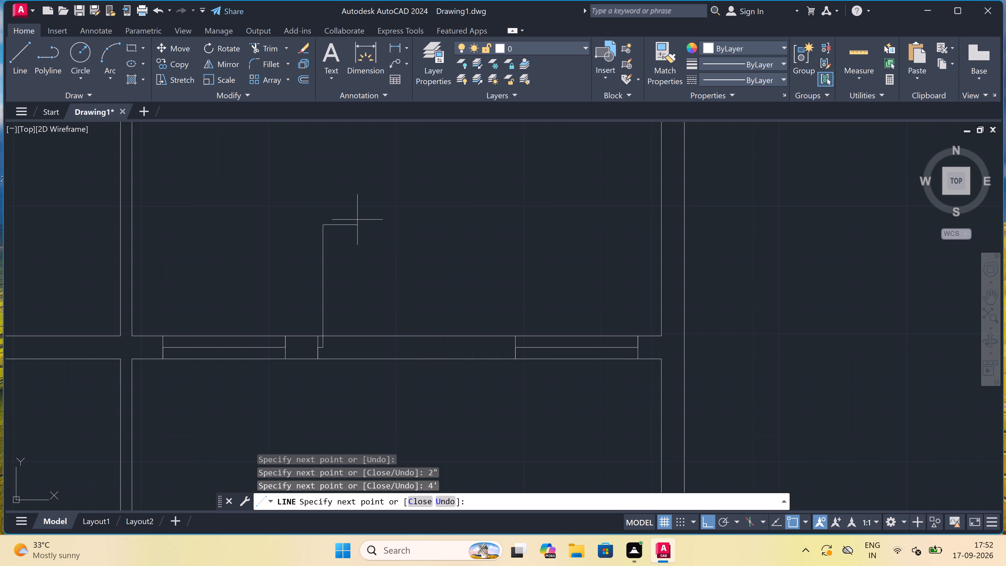
key(Escape)
Beside the copied window, draw a jamb line across the wall, a 2" inward offset from its midpoint, and a leaf line up 3' plus 1'.
key(space)
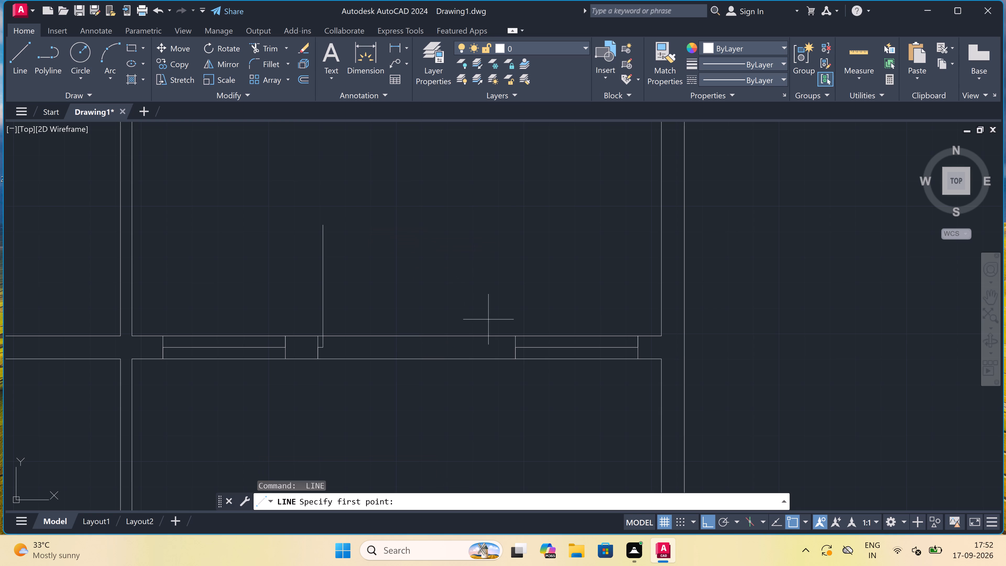
double_click(484, 337)
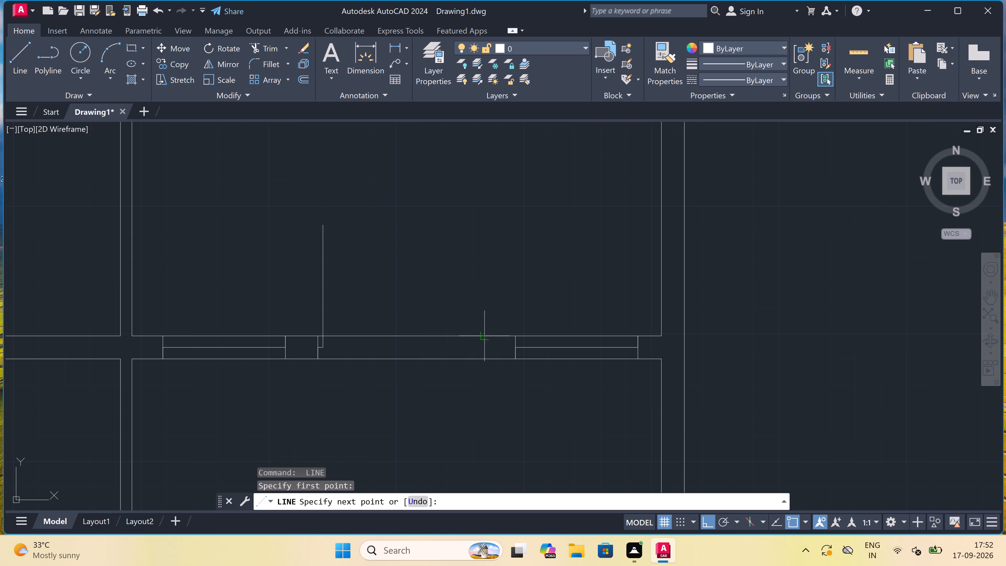
click(483, 361)
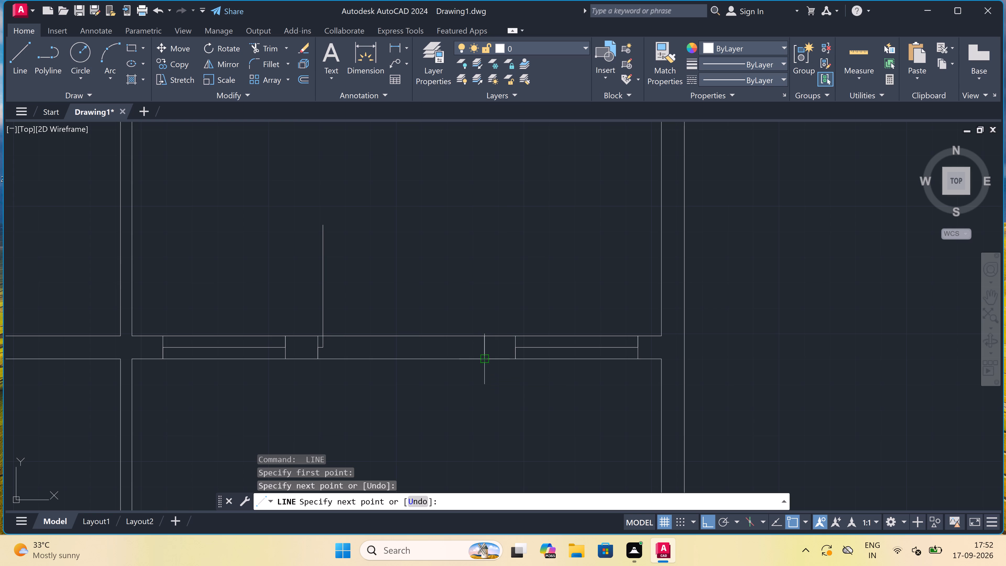
double_click(483, 347)
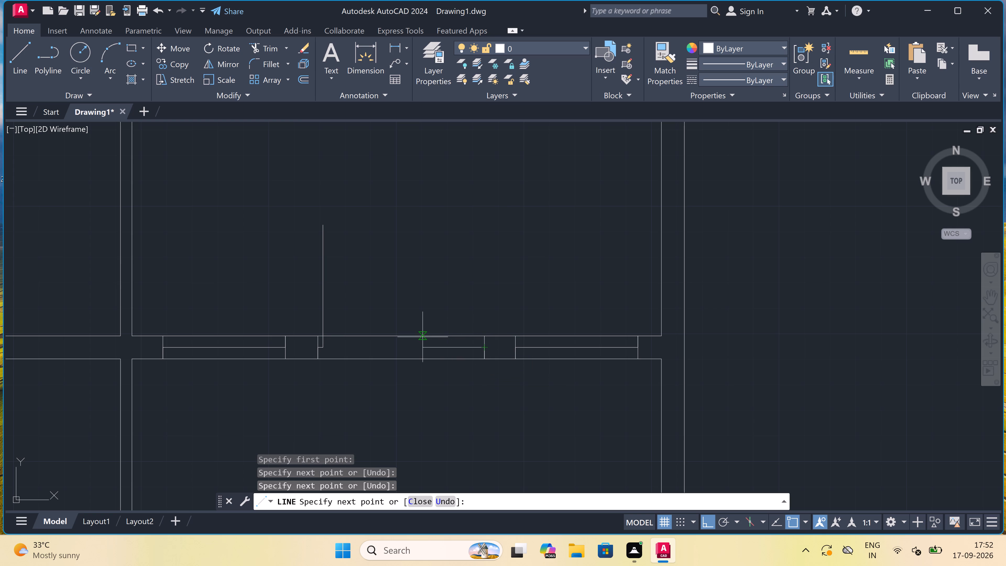
text(2")
key(space)
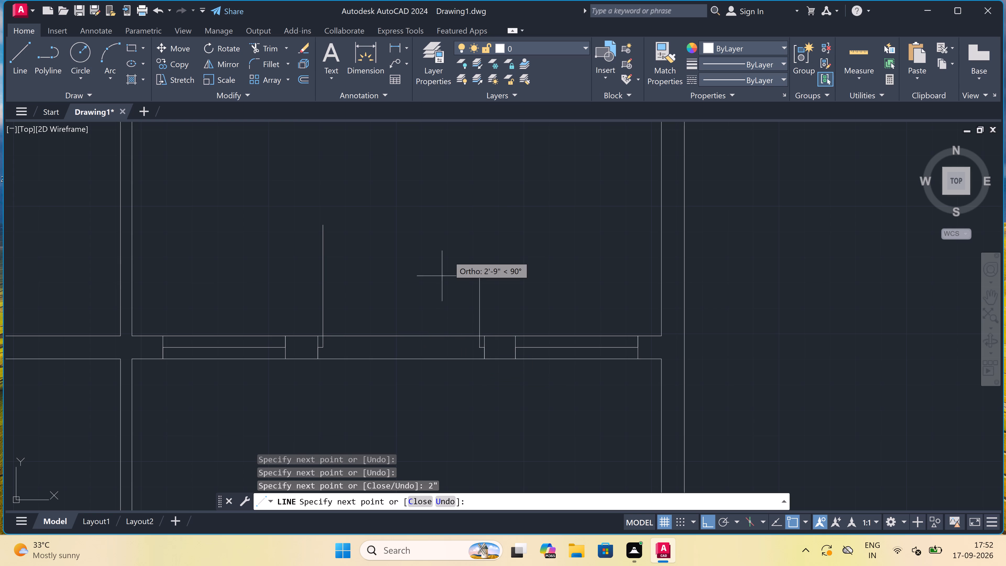
text(3')
key(space)
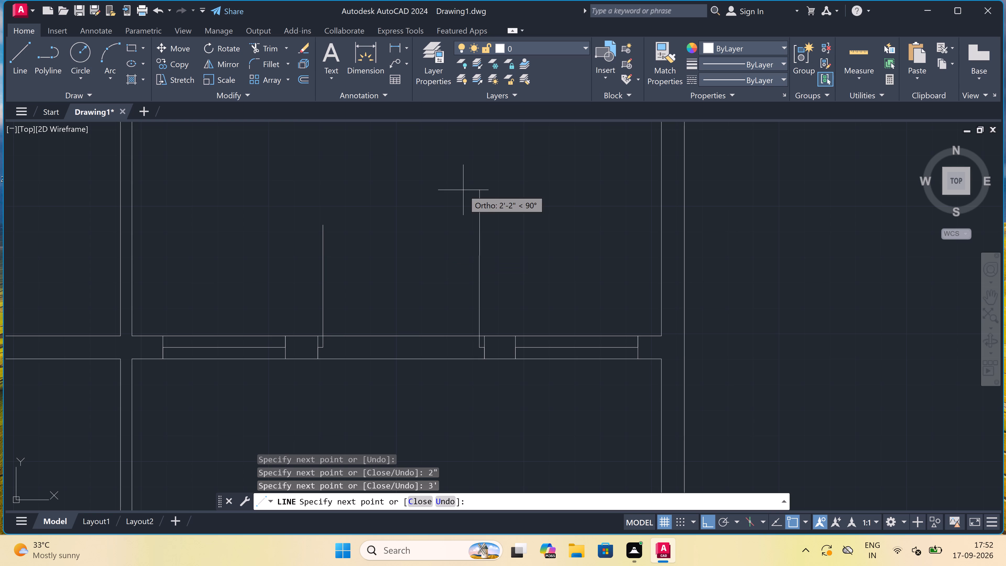
text(1')
key(space)
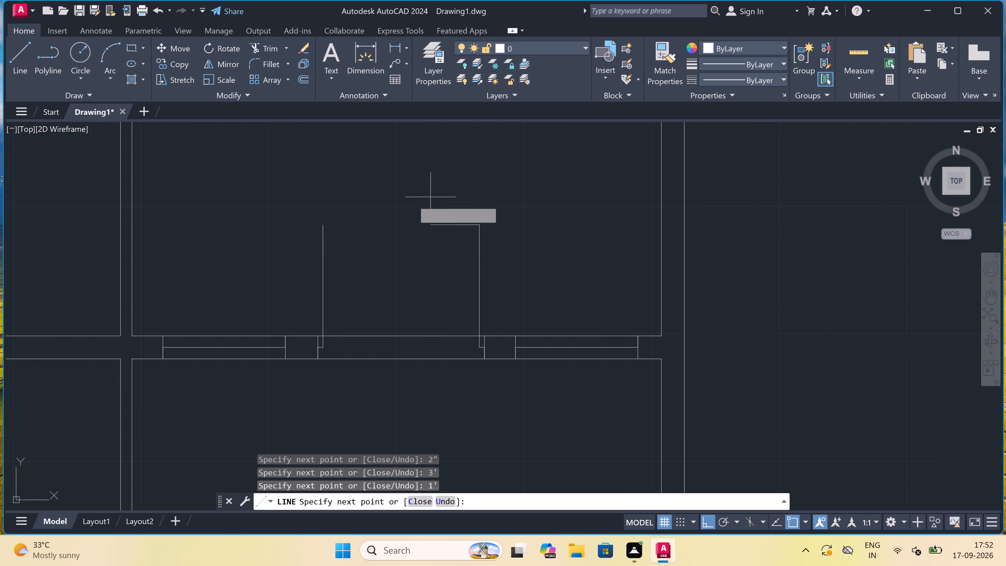
key(Escape)
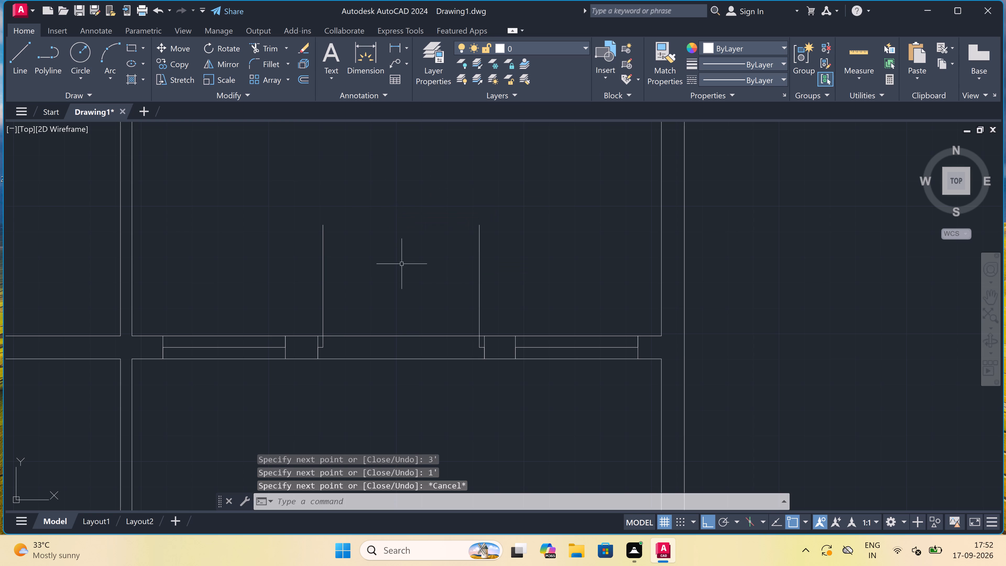
Draw a vertical line about 8" long upward from the wall's upper line, midway between the two door leaf lines.
key(space)
double_click(399, 337)
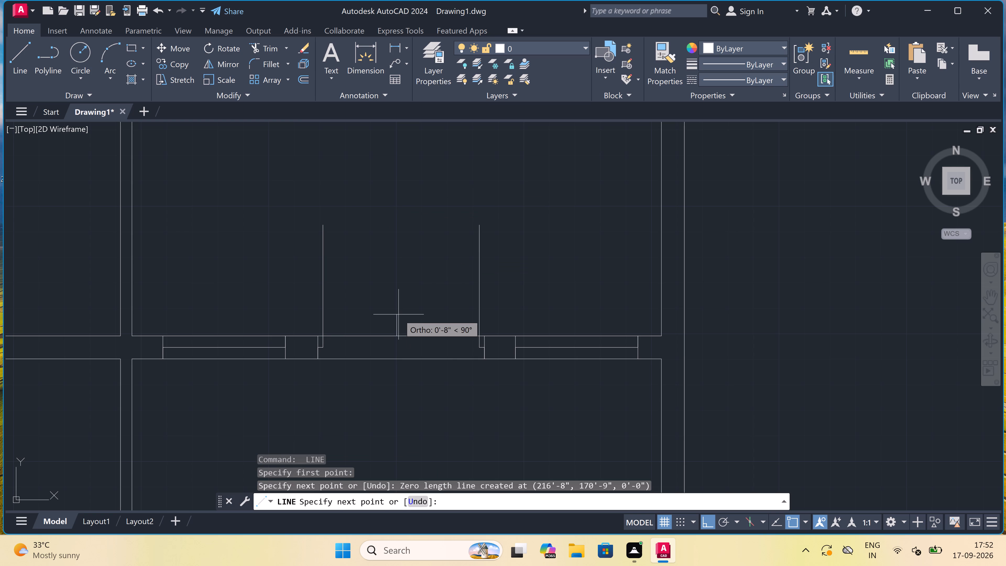
click(398, 314)
key(Escape)
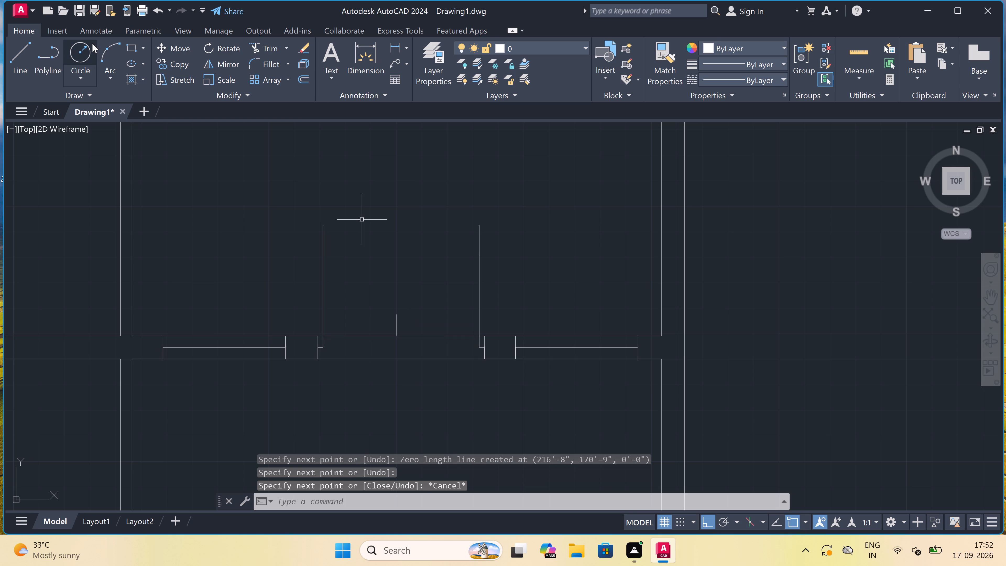
Draw the first door leaf's swing arc with Start, End, Direction, from its upper end to the foot of the short centre line.
click(110, 80)
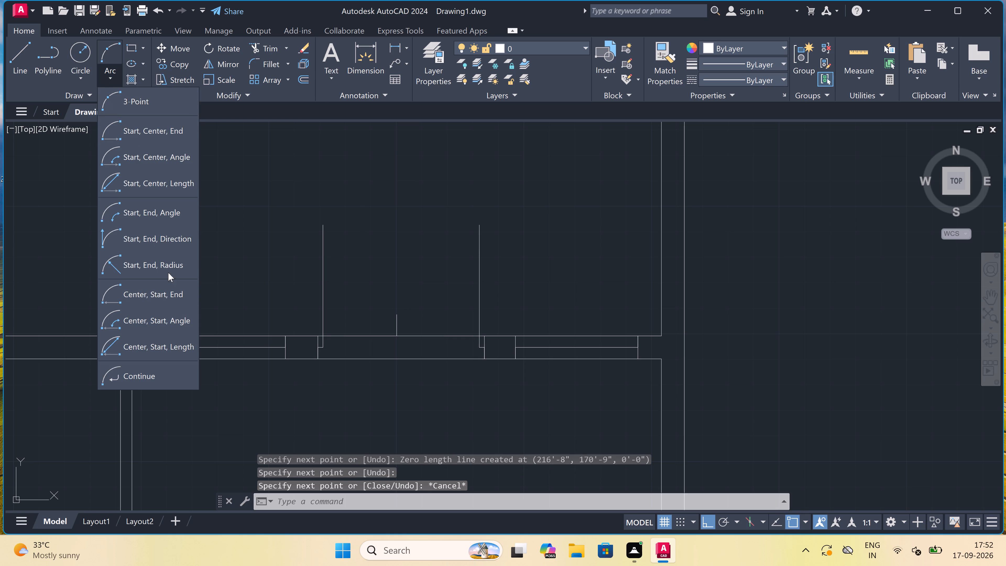
click(164, 237)
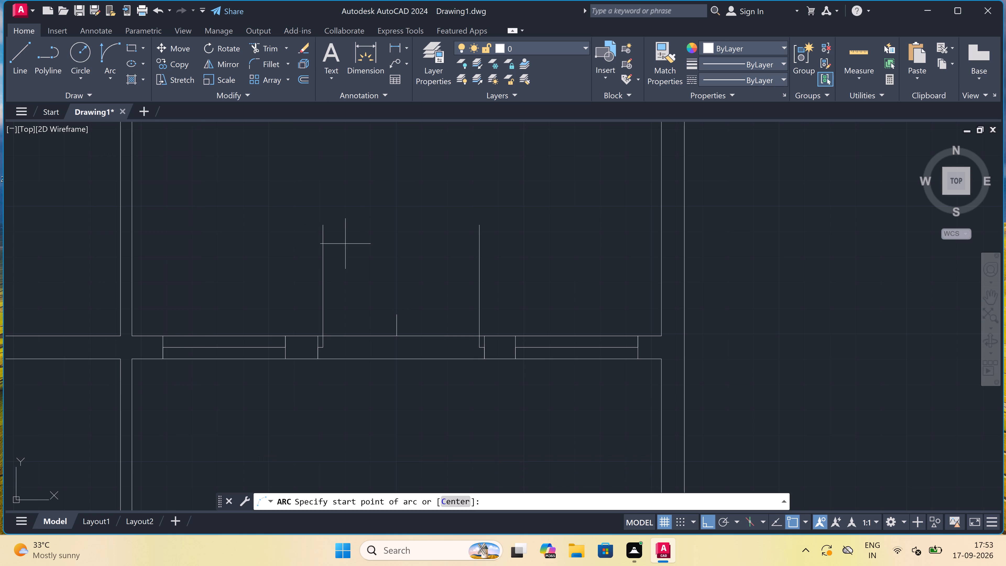
double_click(326, 226)
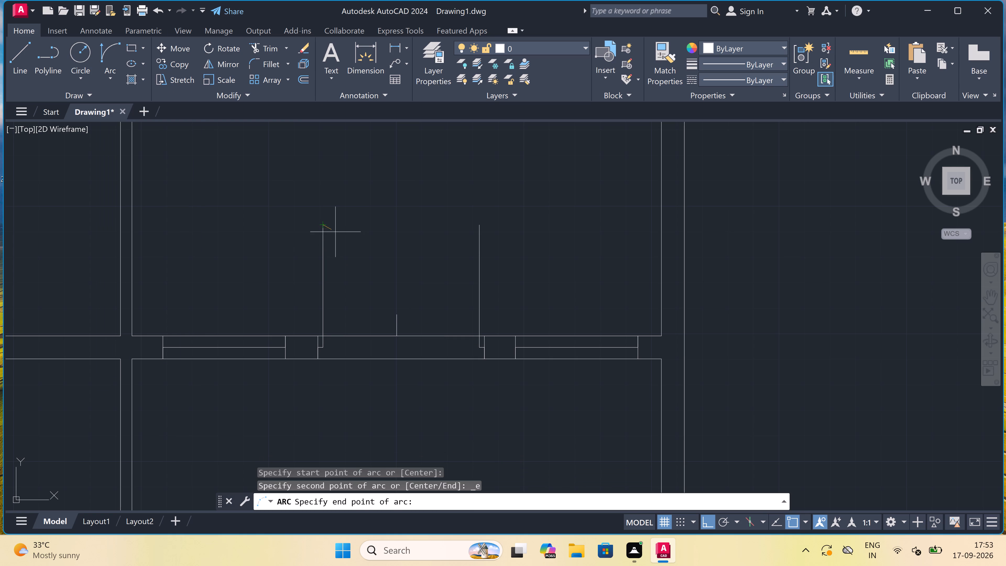
click(400, 338)
click(415, 272)
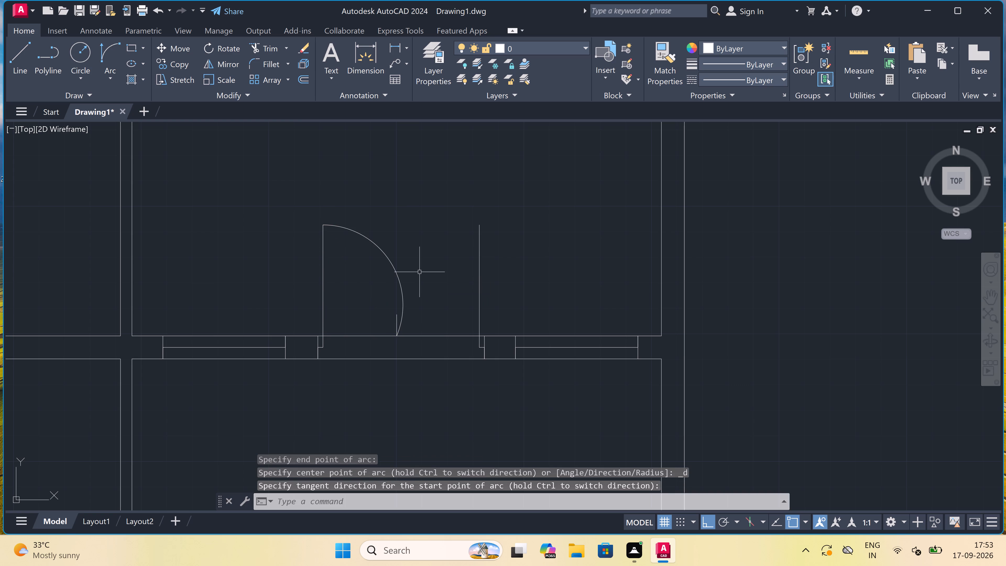
Draw a three-point arc from the second door leaf's upper end through the centre line's foot, ending below the wall.
key(space)
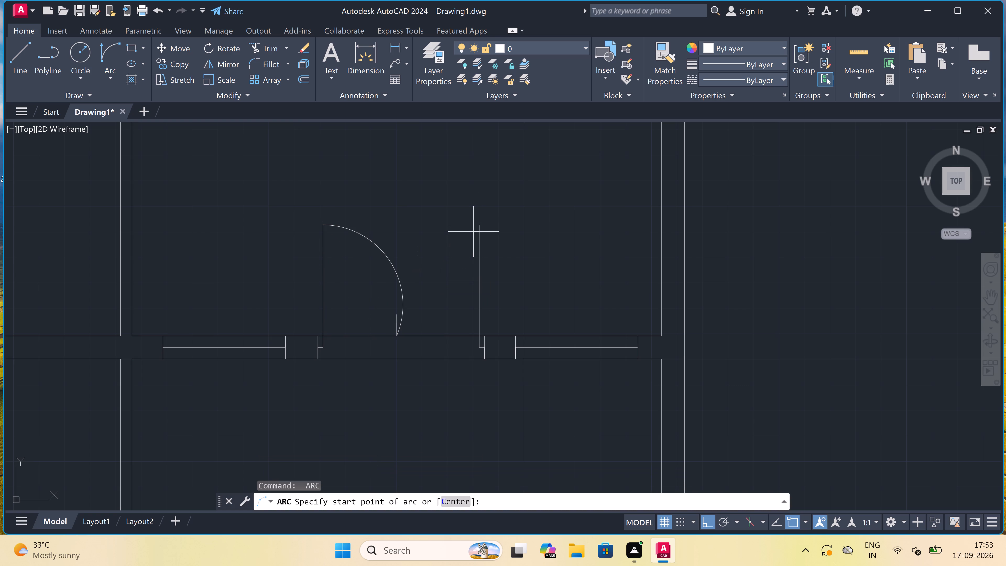
click(480, 226)
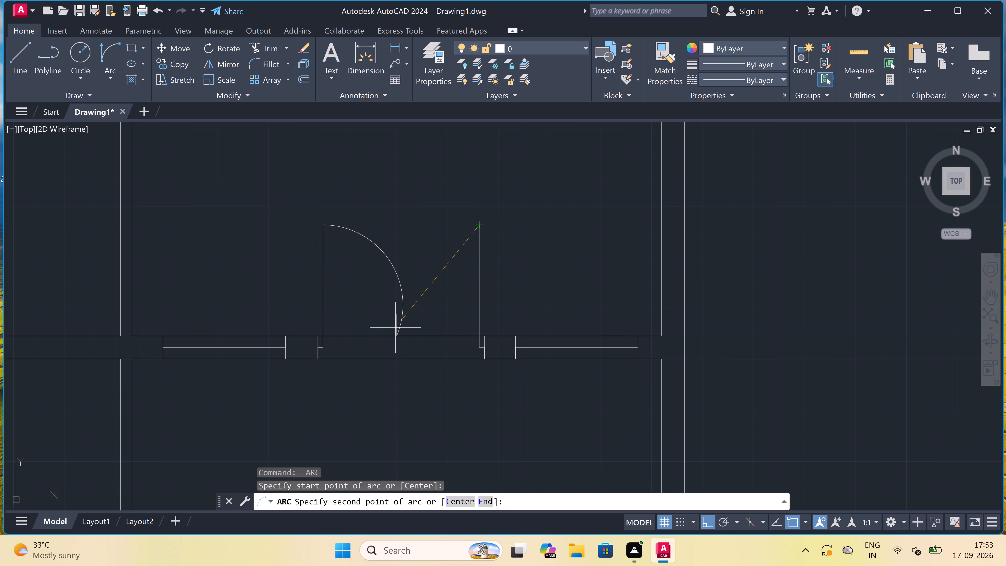
click(402, 345)
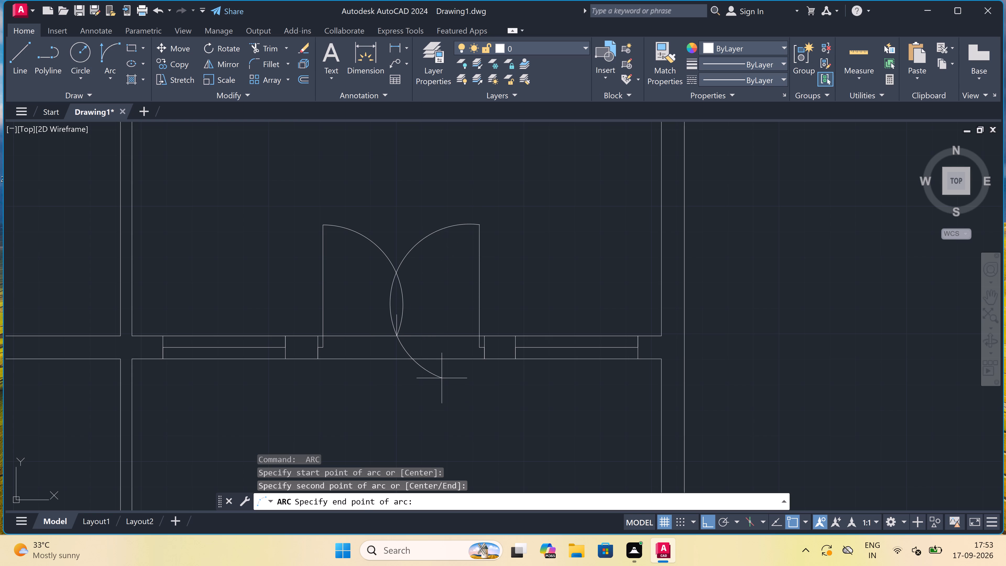
click(451, 391)
Trim the swing arcs below their crossing point and the wall lines across the double door opening.
key(t)
text(r)
key(space)
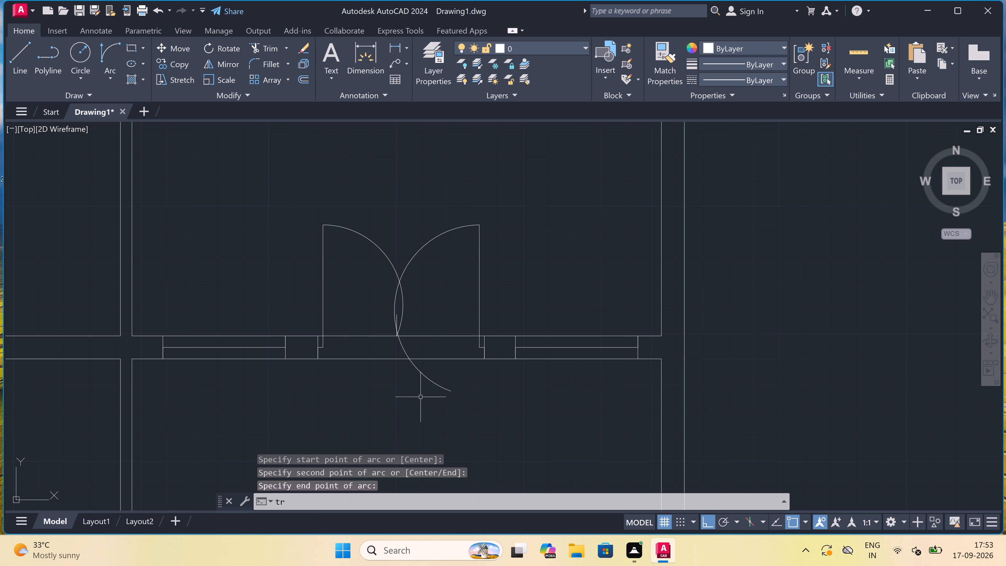
click(424, 376)
click(422, 373)
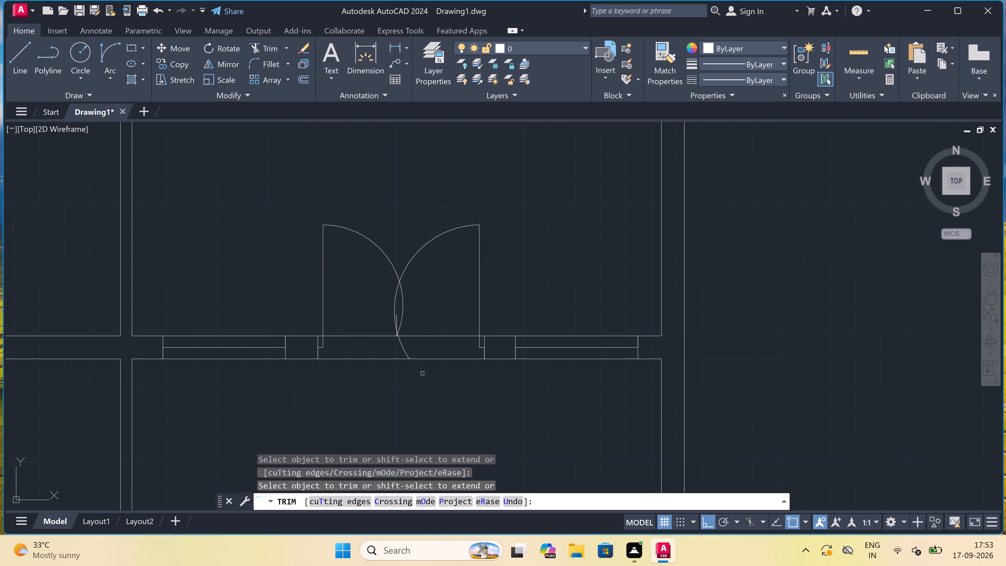
click(379, 288)
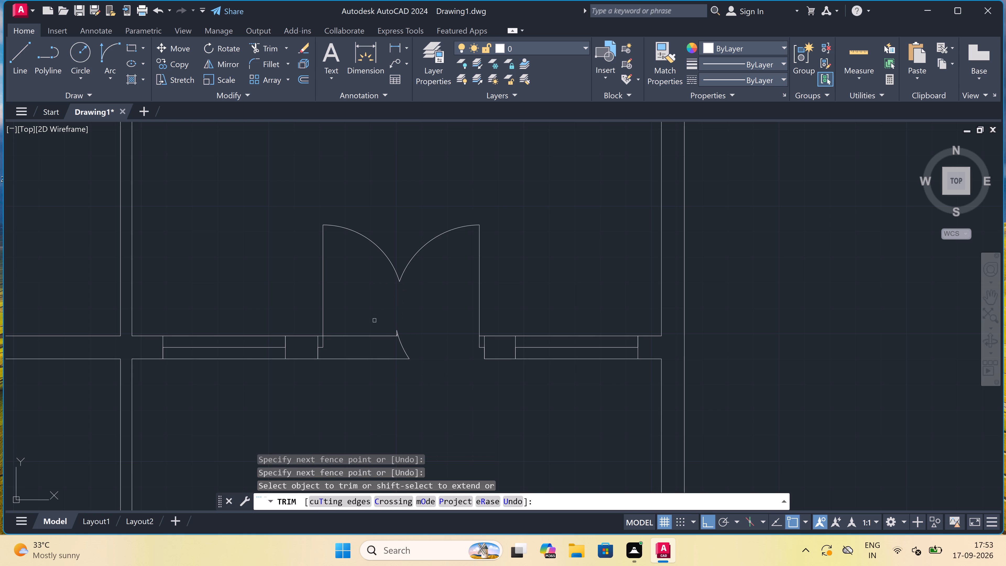
click(373, 377)
click(375, 327)
click(385, 350)
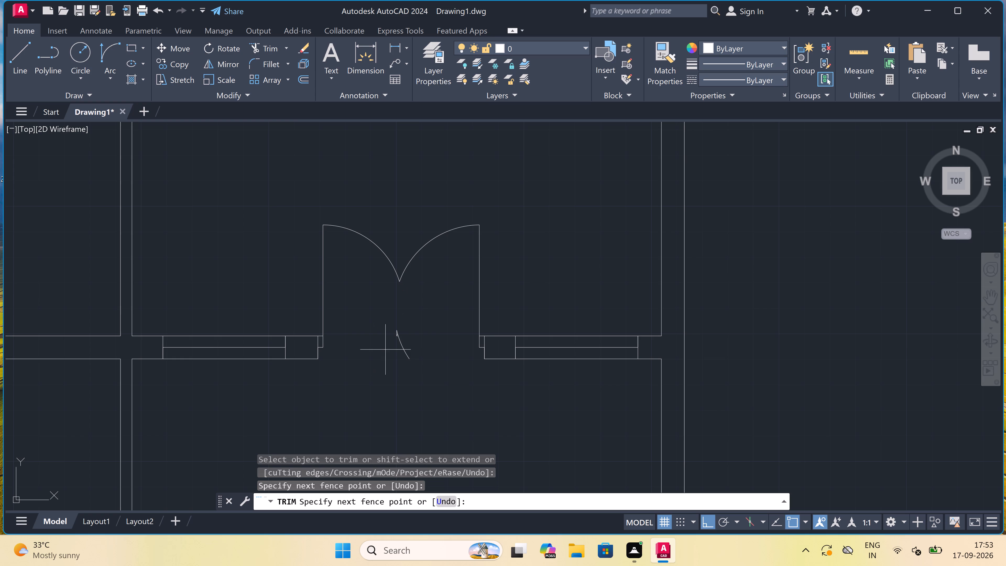
click(415, 332)
Trim and erase the small leftover line and arc fragments in the middle of the double door opening.
scroll(405, 331, up, 2)
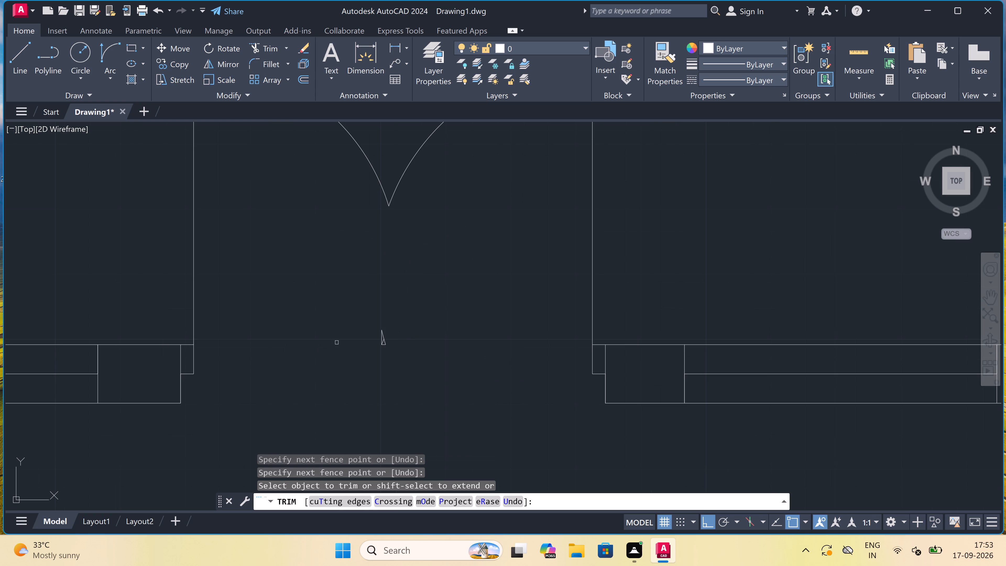
drag(337, 342, 341, 342)
double_click(406, 335)
scroll(374, 352, up, 4)
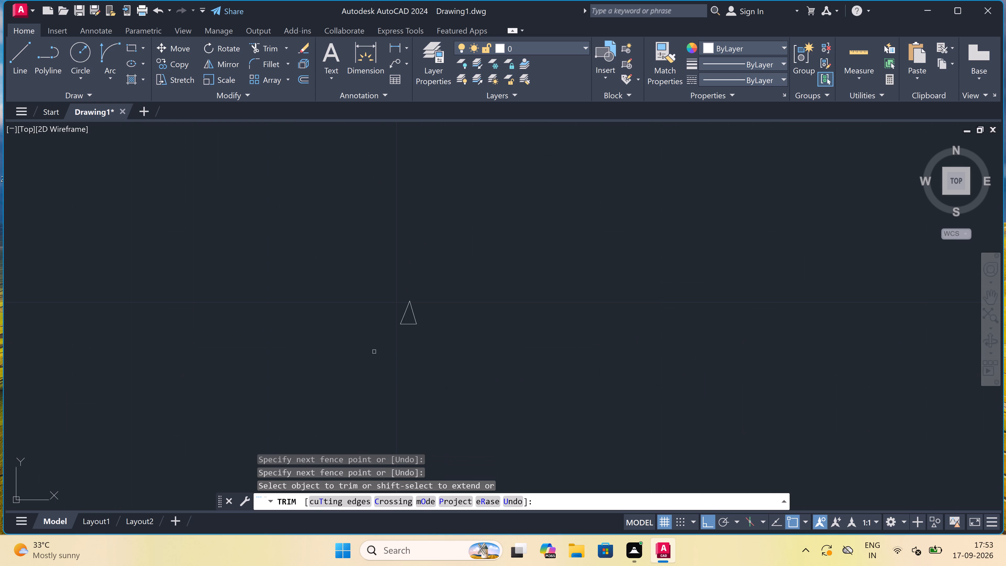
drag(374, 352, 376, 349)
click(438, 303)
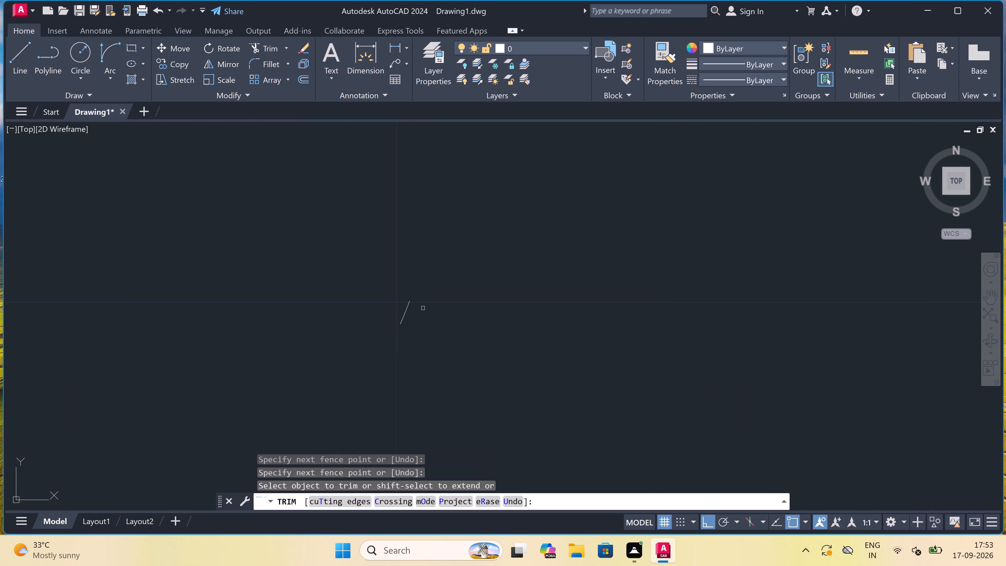
click(423, 308)
click(376, 310)
key(Escape)
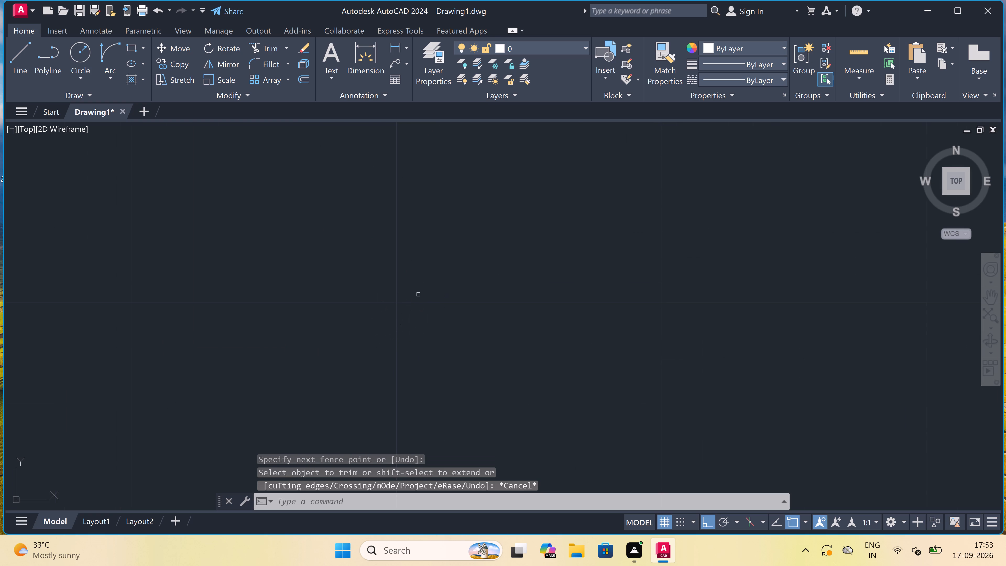
drag(418, 294, 390, 341)
click(338, 398)
key(Delete)
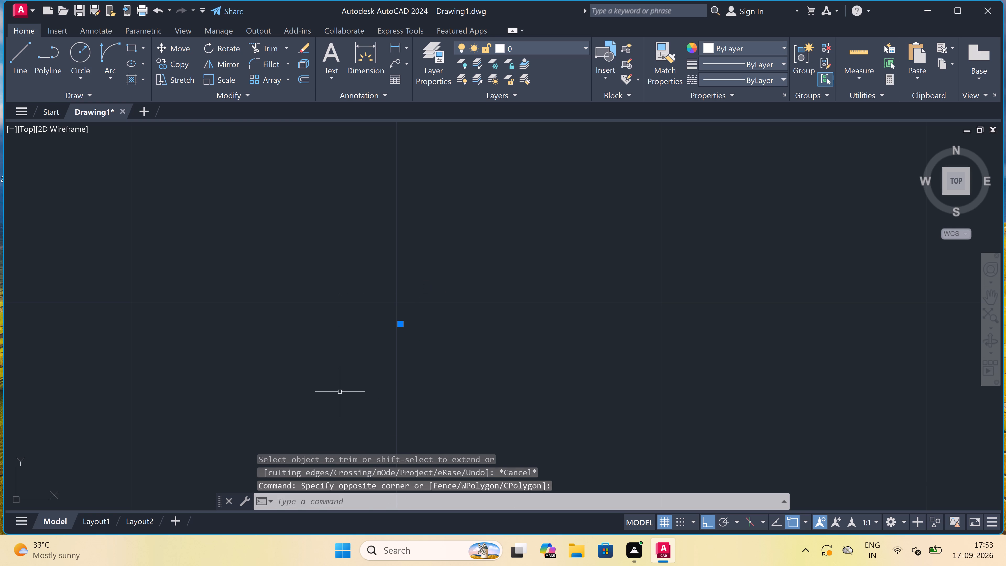
Extend both edges of the horizontal wall between the two small rooms below the door wall with short lines across the vertical partition.
scroll(387, 325, down, 9)
scroll(388, 323, up, 2)
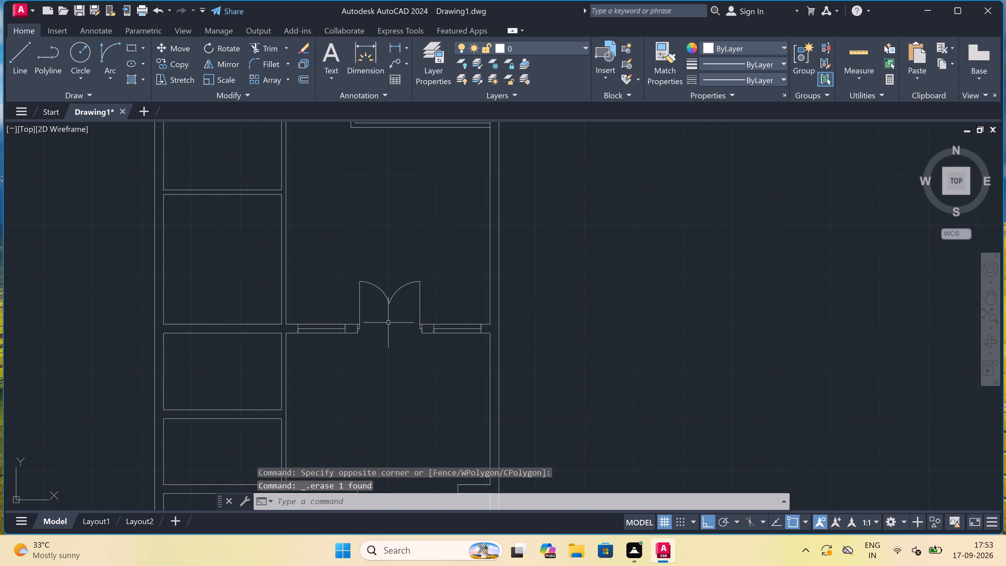
scroll(388, 323, down, 2)
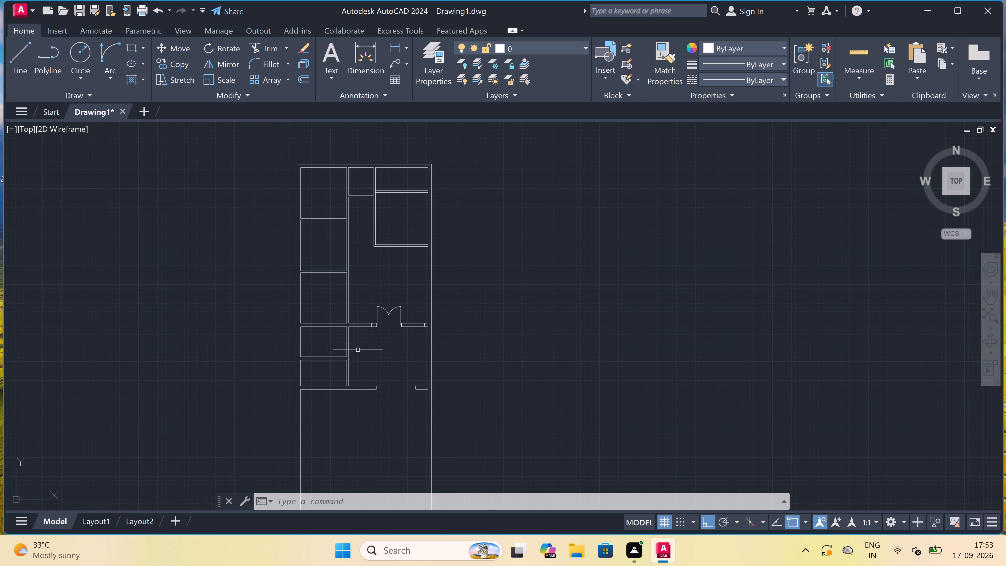
scroll(338, 365, up, 3)
key(l)
key(space)
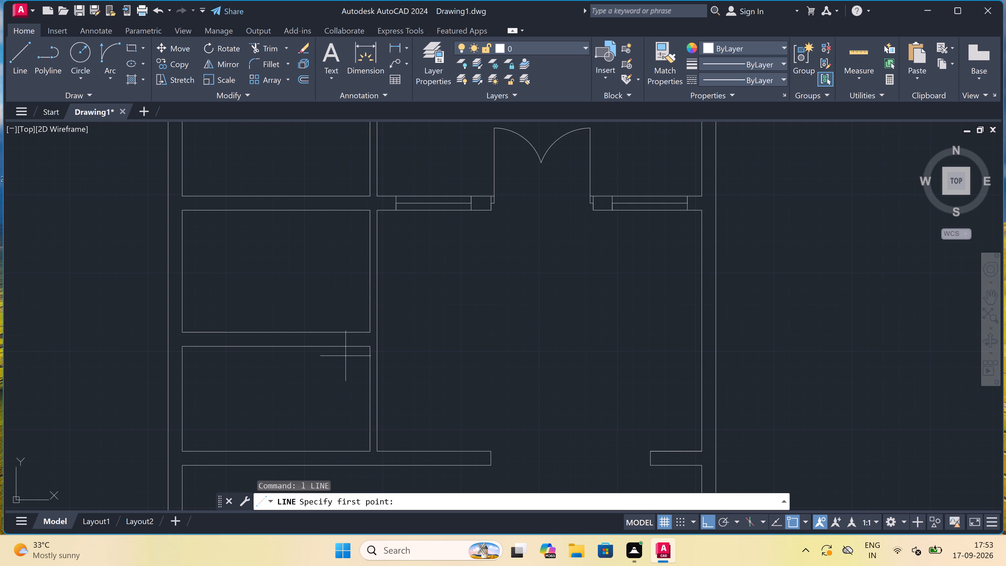
click(366, 345)
scroll(367, 345, up, 2)
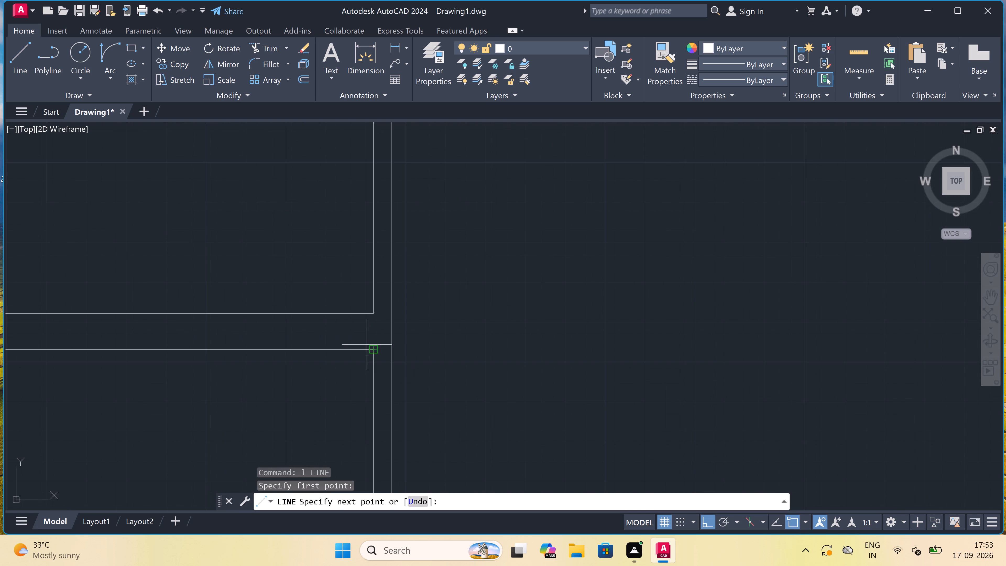
double_click(391, 350)
key(Escape)
key(space)
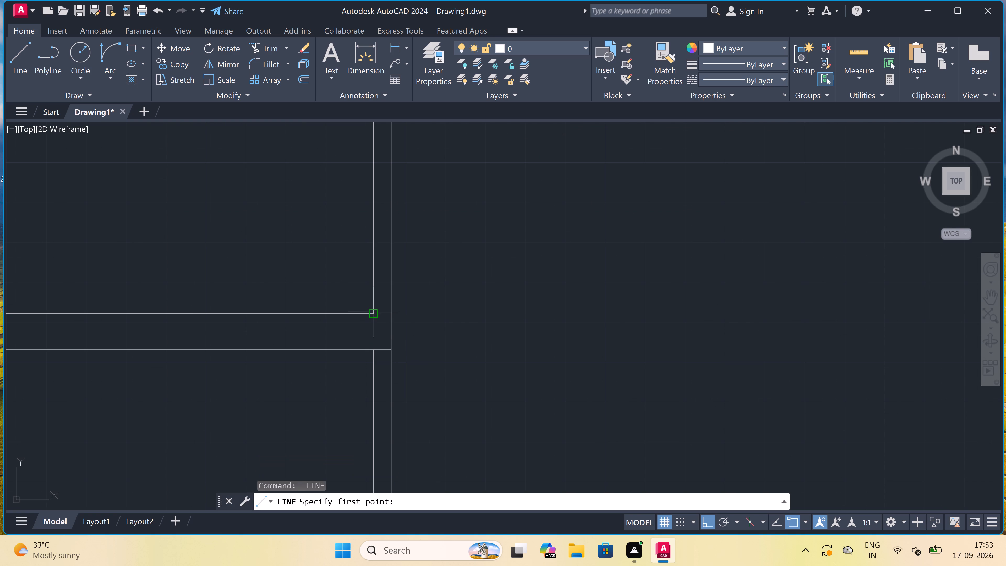
triple_click(373, 312)
double_click(390, 312)
key(Escape)
Draw short closing lines across the vertical partition where it meets the door wall above and the horizontal wall below.
scroll(390, 311, down, 3)
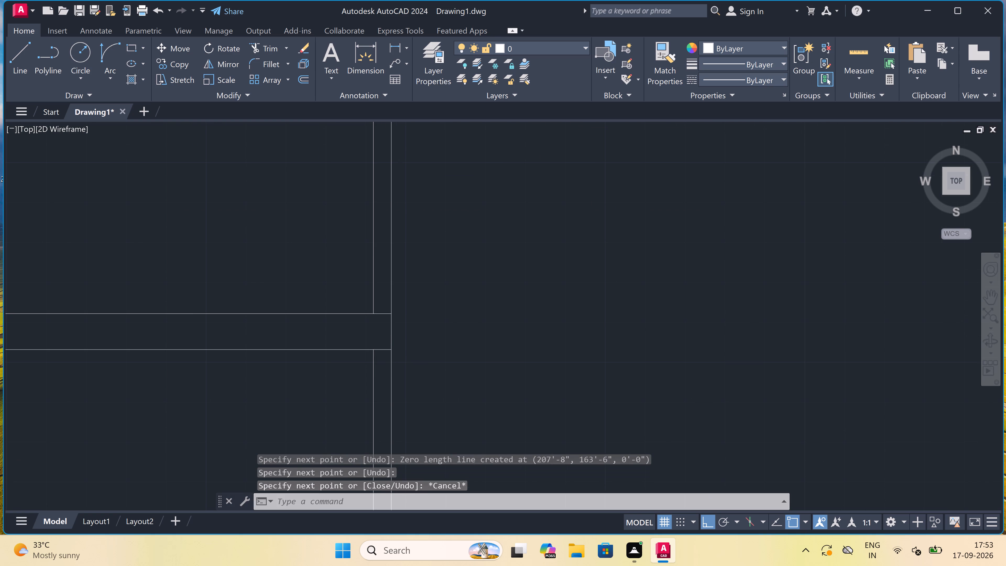
scroll(389, 235, up, 4)
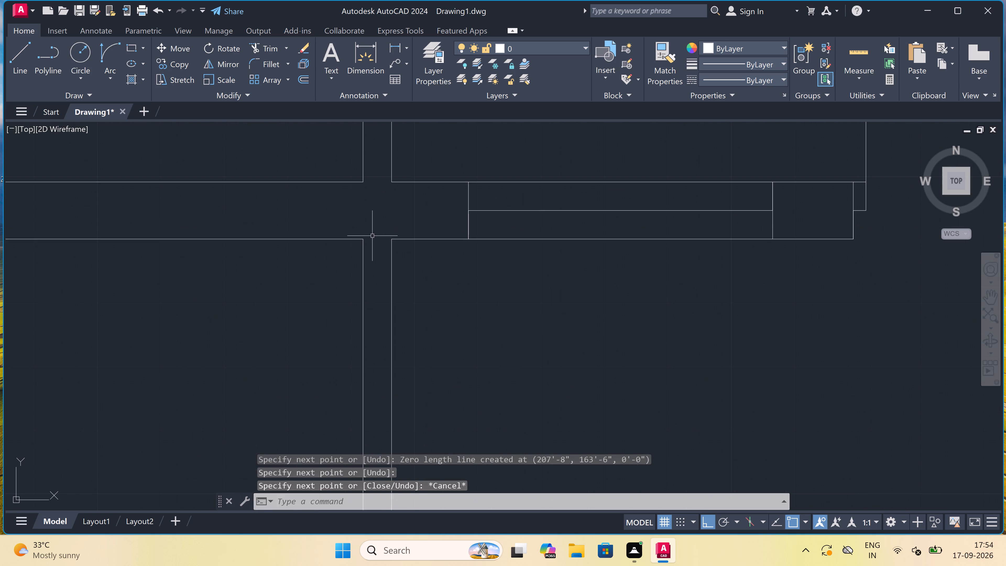
key(space)
double_click(363, 239)
click(392, 239)
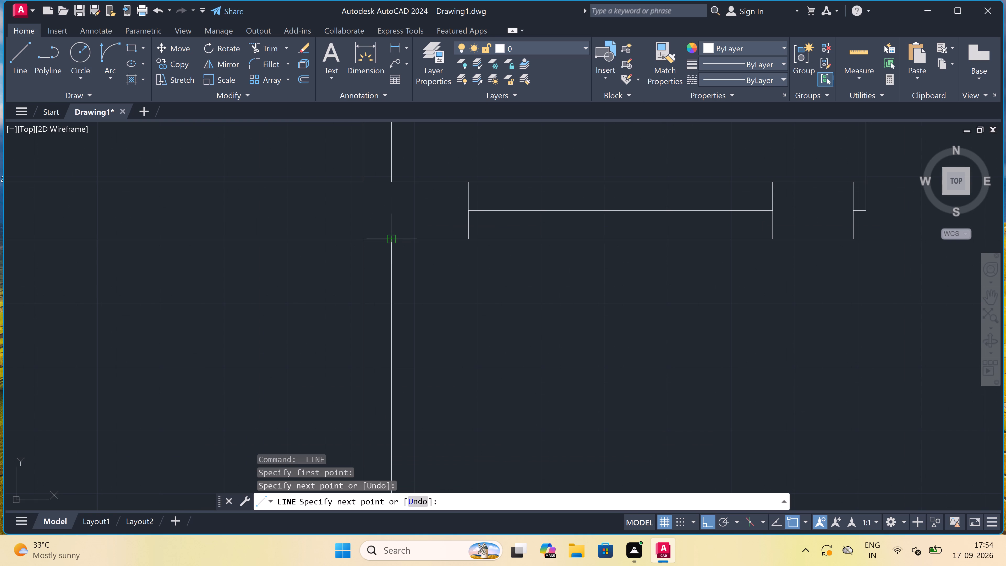
key(Escape)
scroll(392, 239, down, 3)
scroll(403, 259, down, 2)
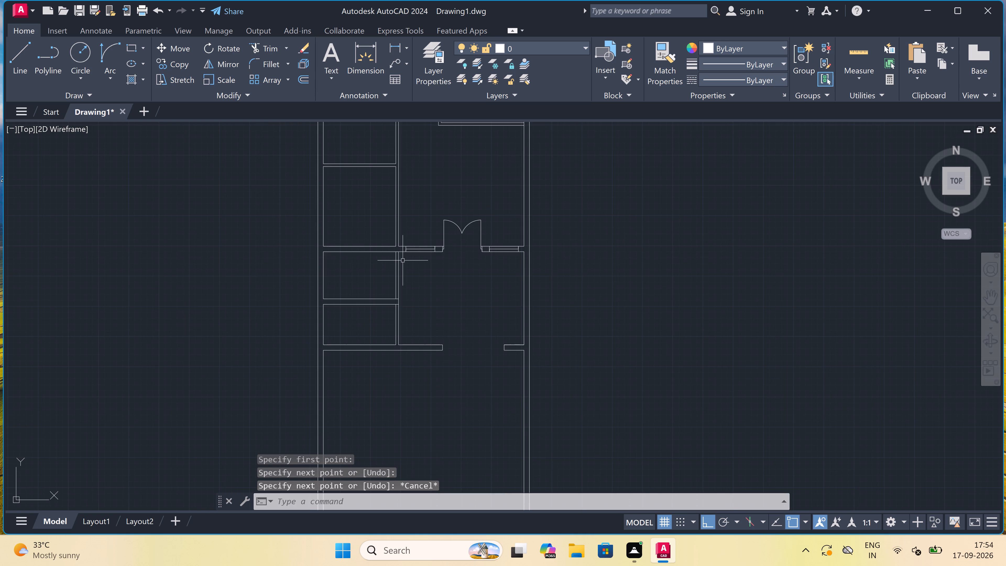
scroll(405, 285, up, 2)
scroll(399, 341, down, 2)
key(space)
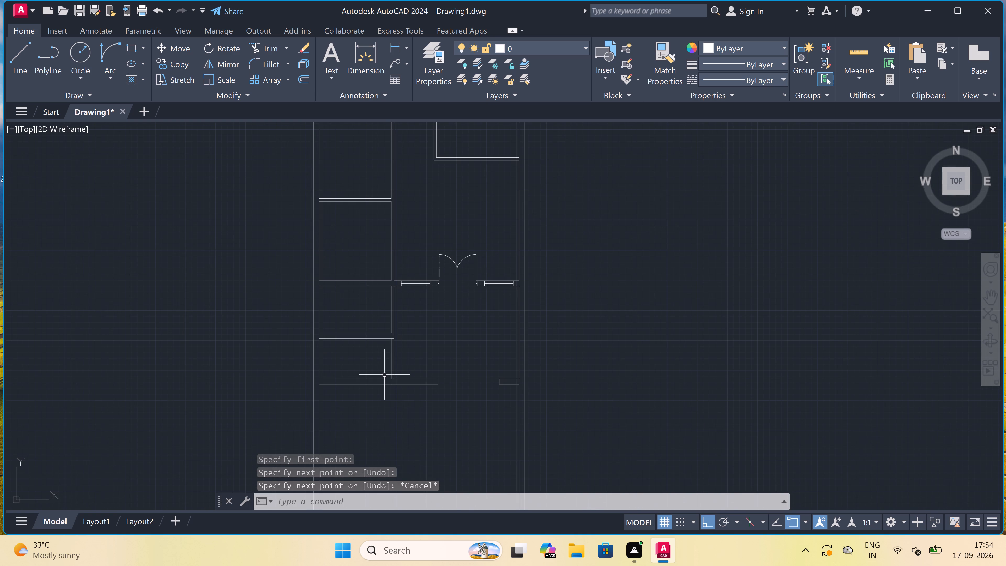
scroll(391, 378, up, 3)
click(390, 379)
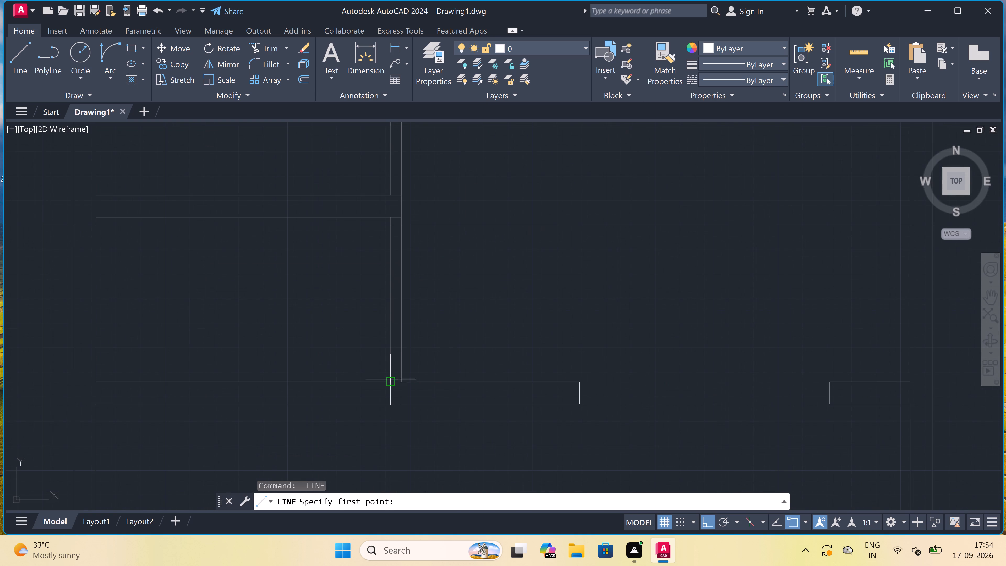
click(401, 380)
key(Escape)
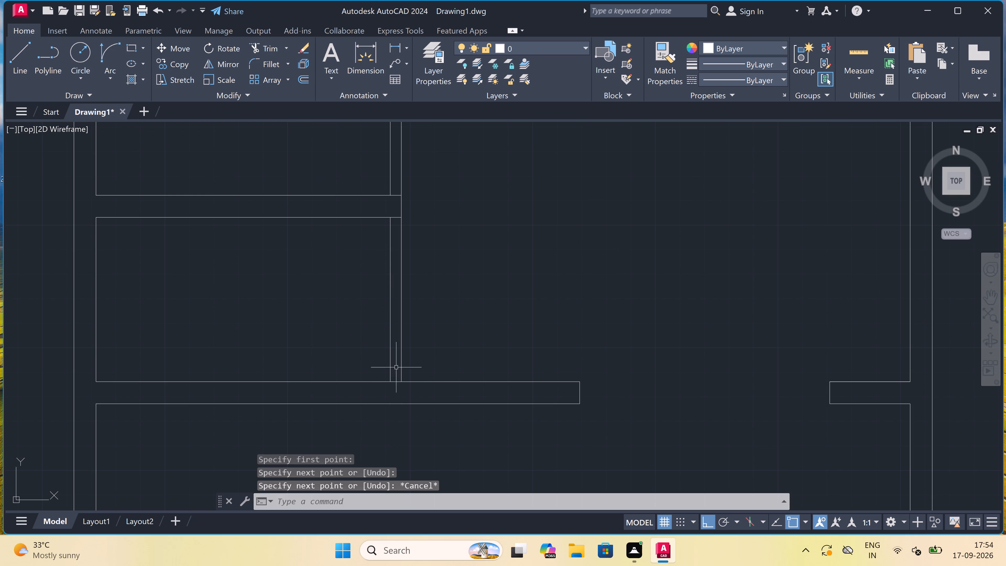
Erase the partition's inner line beside the lower small room.
click(390, 345)
key(Delete)
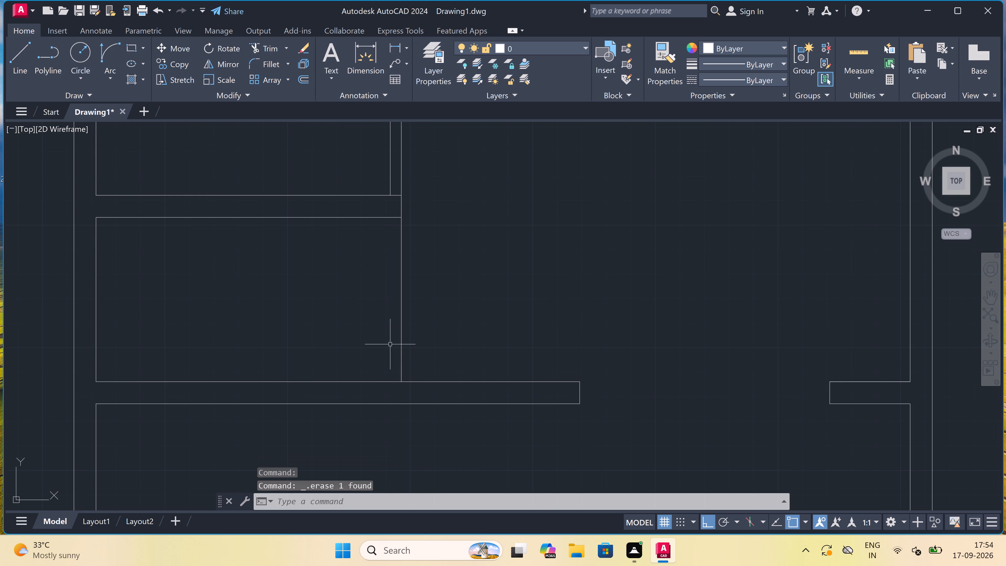
Trim away both partition lines beside the upper small room, between the door wall and the wall separating the small rooms.
scroll(390, 344, down, 3)
scroll(393, 291, up, 3)
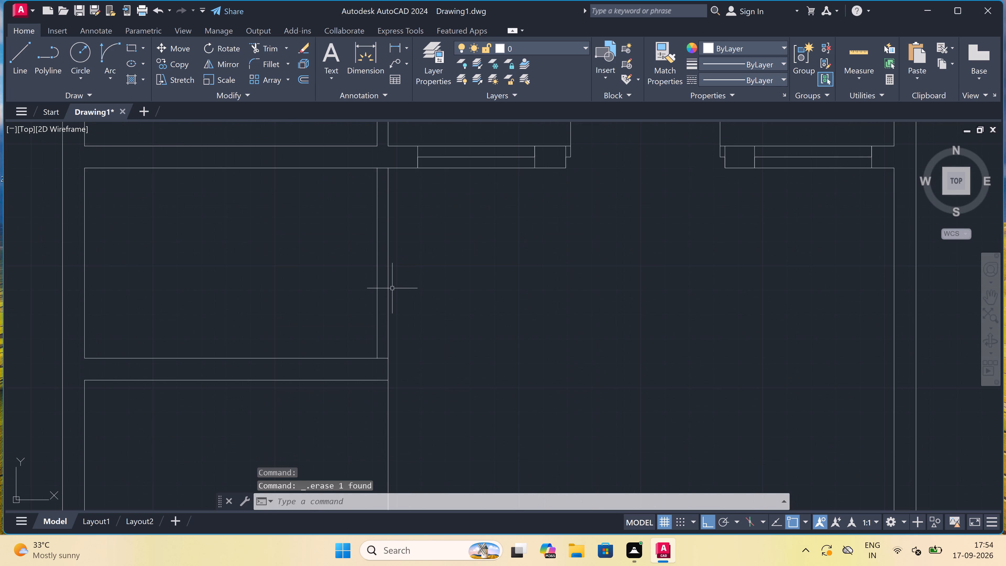
key(t)
key(r)
key(space)
click(360, 263)
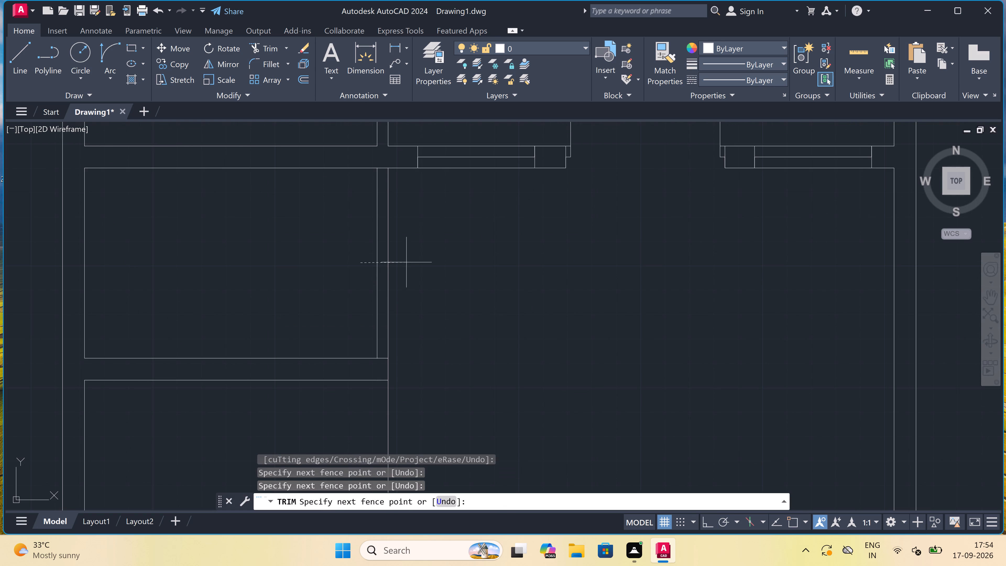
click(435, 262)
key(Escape)
Draw a line about 10' long across the middle of the upper small room below the door wall, and close its open side with a vertical line.
scroll(404, 265, down, 3)
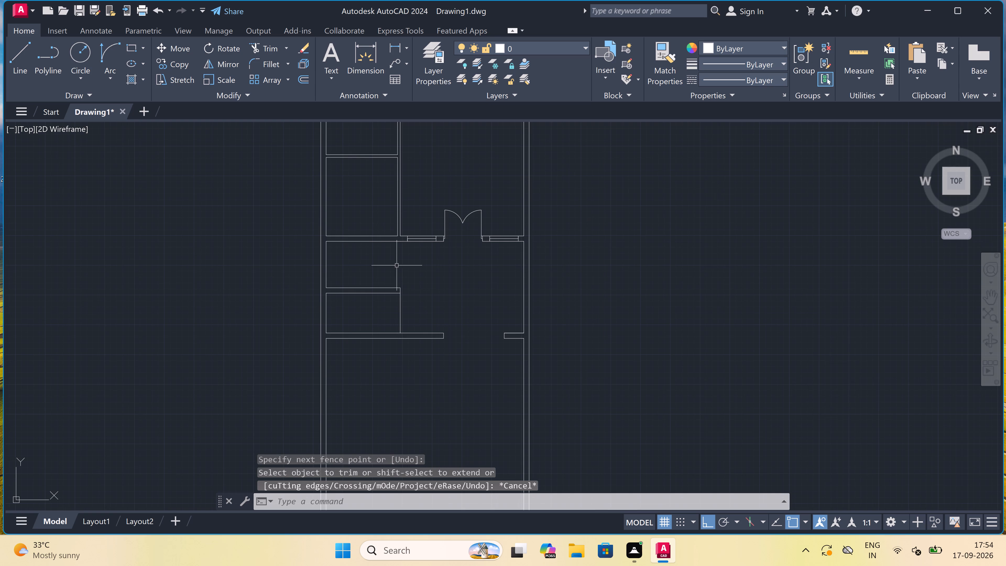
scroll(365, 265, up, 1)
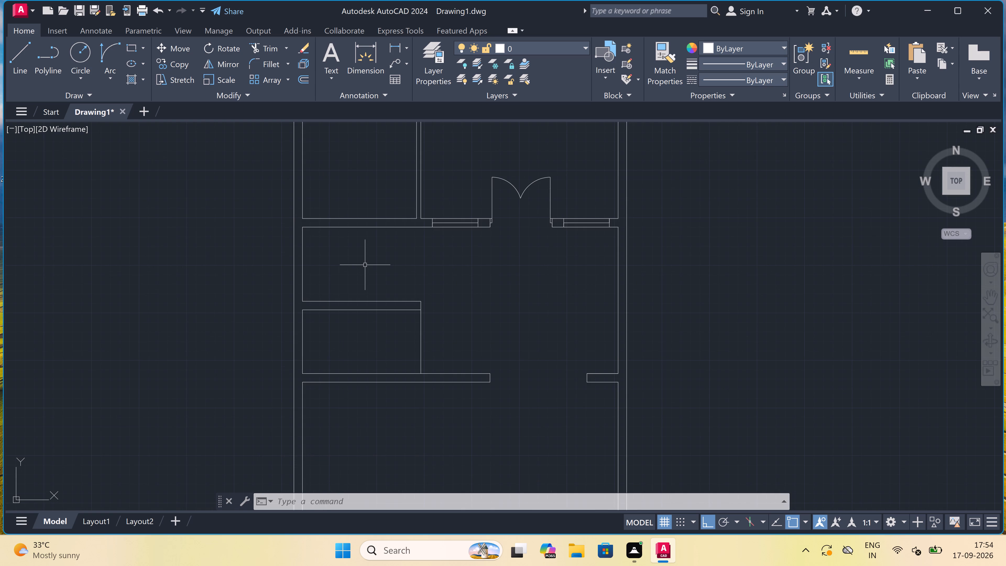
text(l)
key(space)
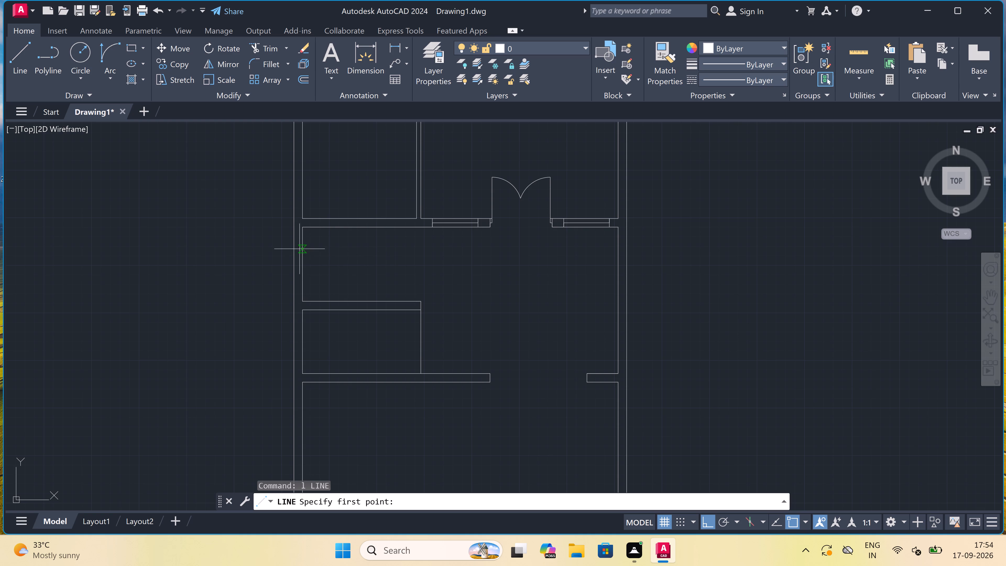
double_click(303, 262)
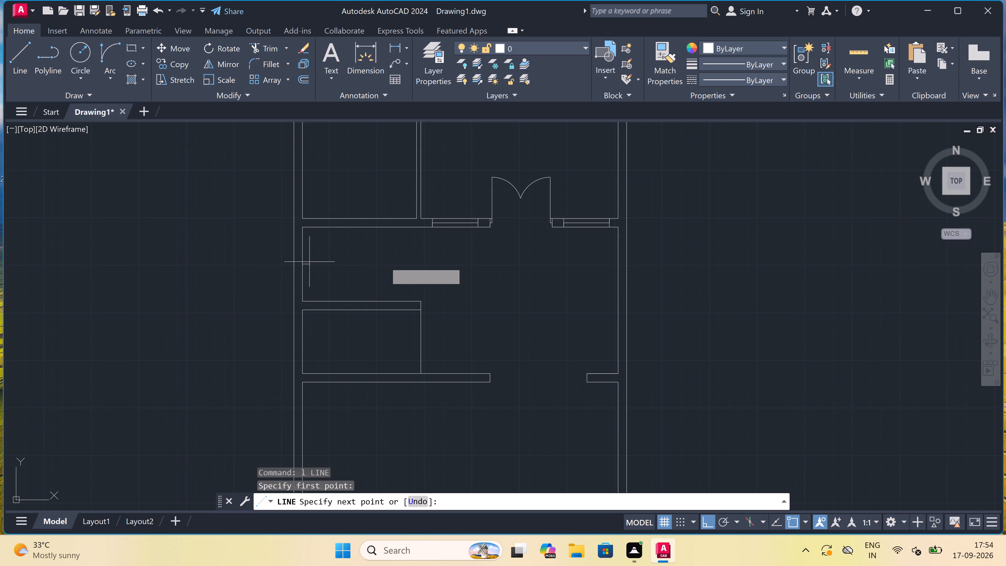
key(F8)
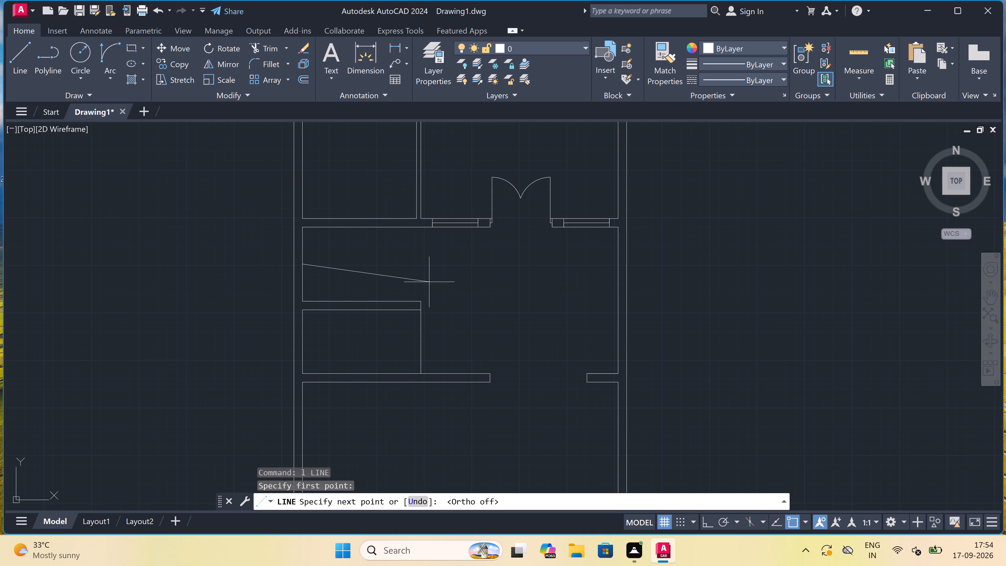
key(F8)
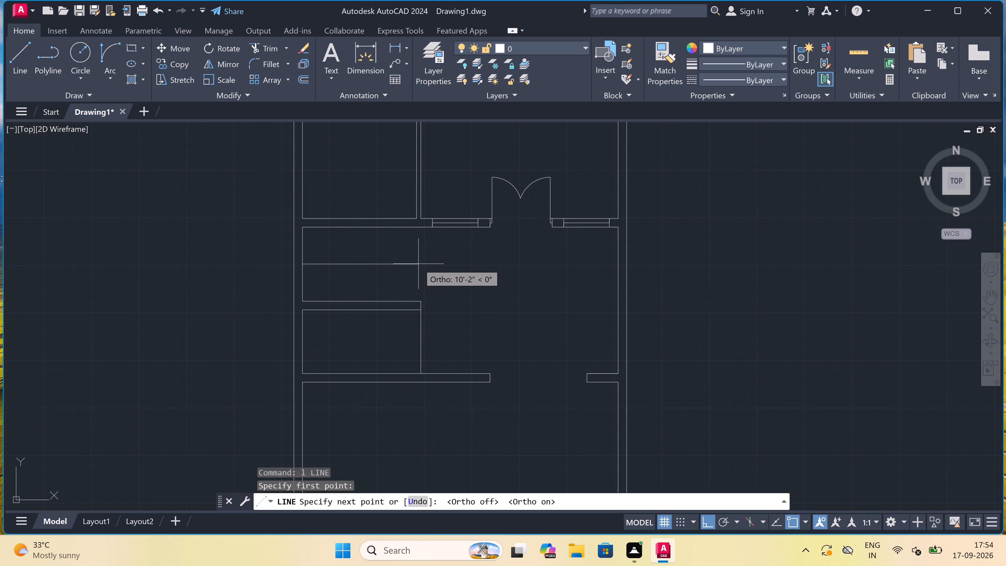
scroll(418, 264, up, 1)
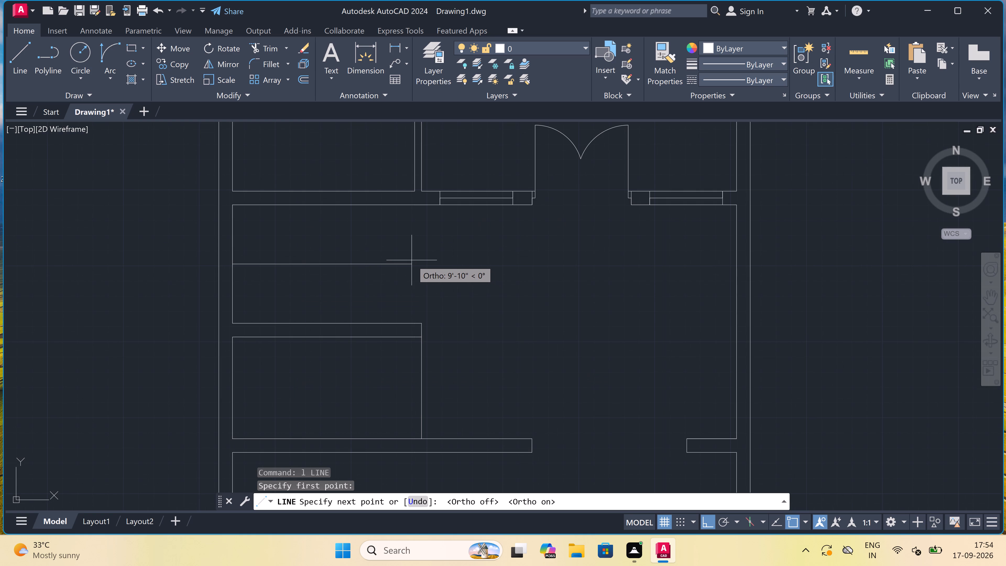
double_click(414, 261)
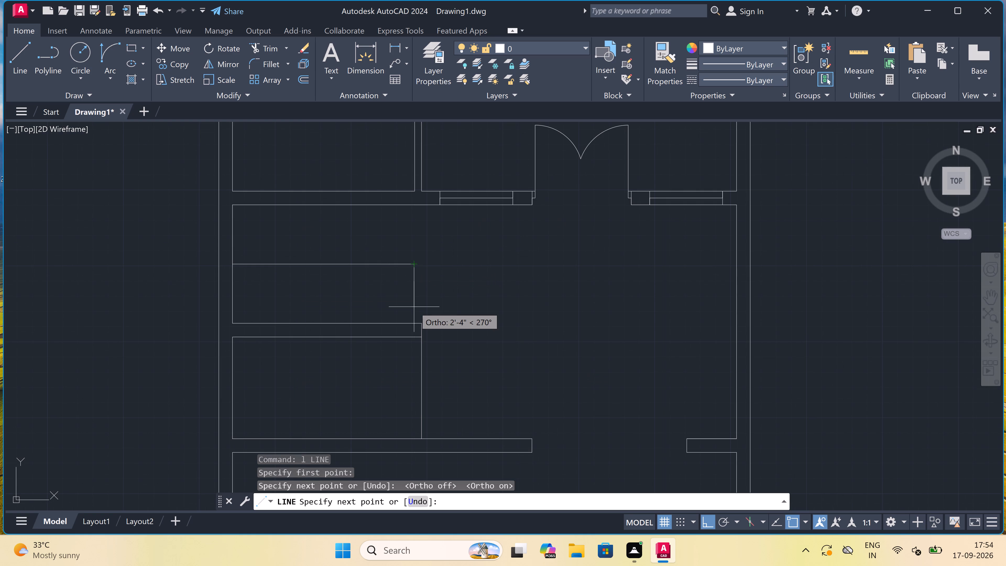
click(415, 322)
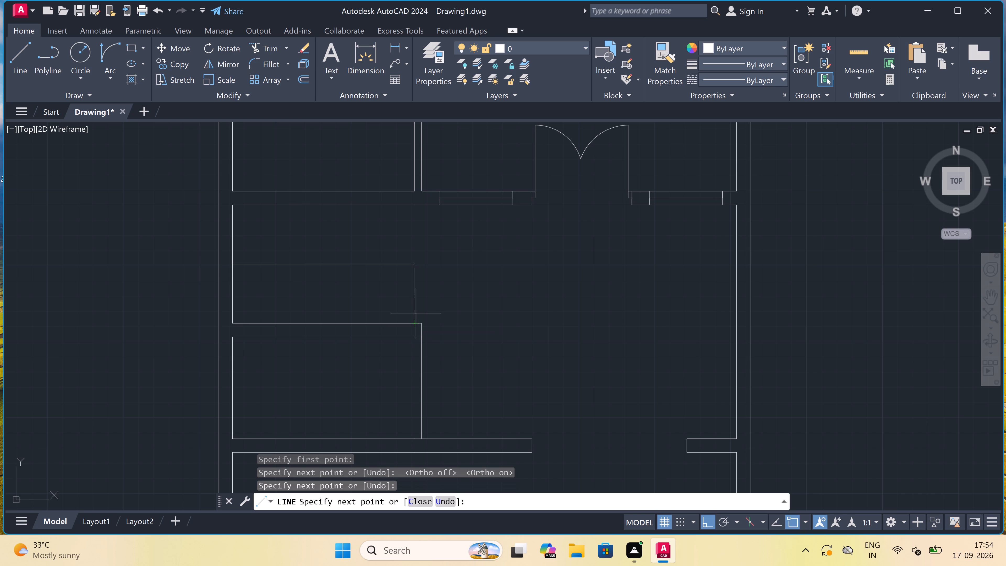
click(413, 202)
key(Escape)
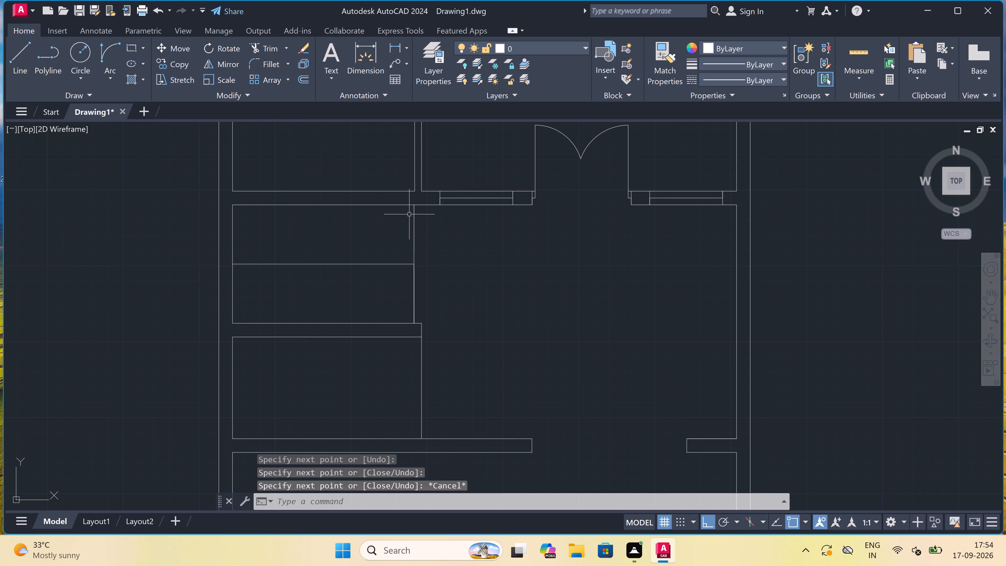
Offset the vertical closing line 10" repeatedly toward the outer wall to make nine stair tread lines.
key(o)
key(space)
click(414, 228)
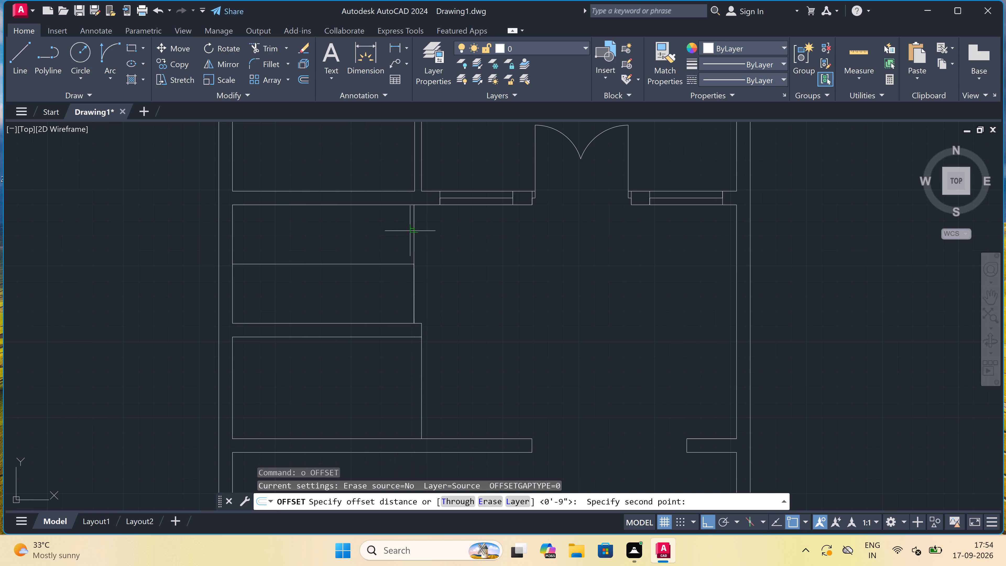
text(10")
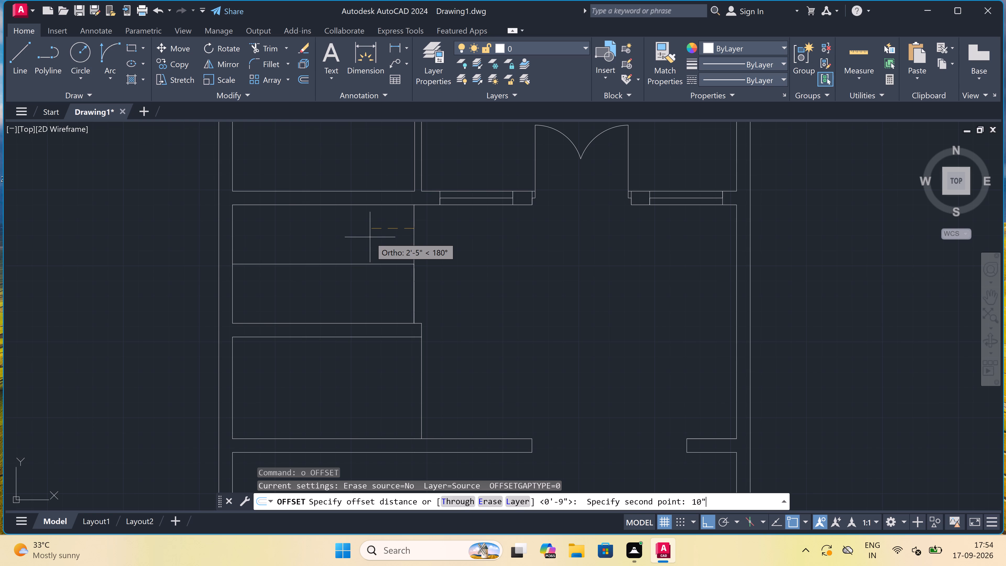
key(space)
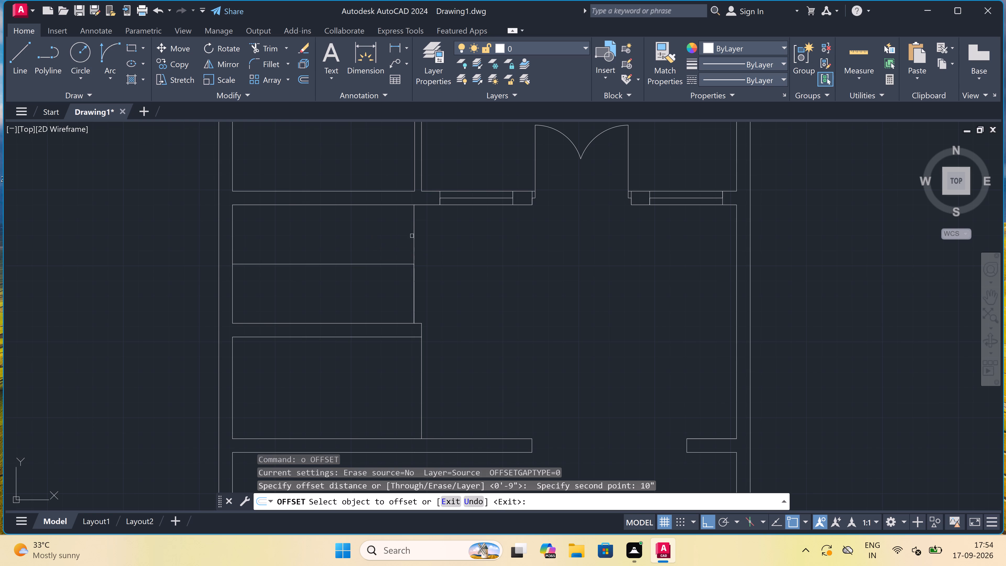
click(413, 236)
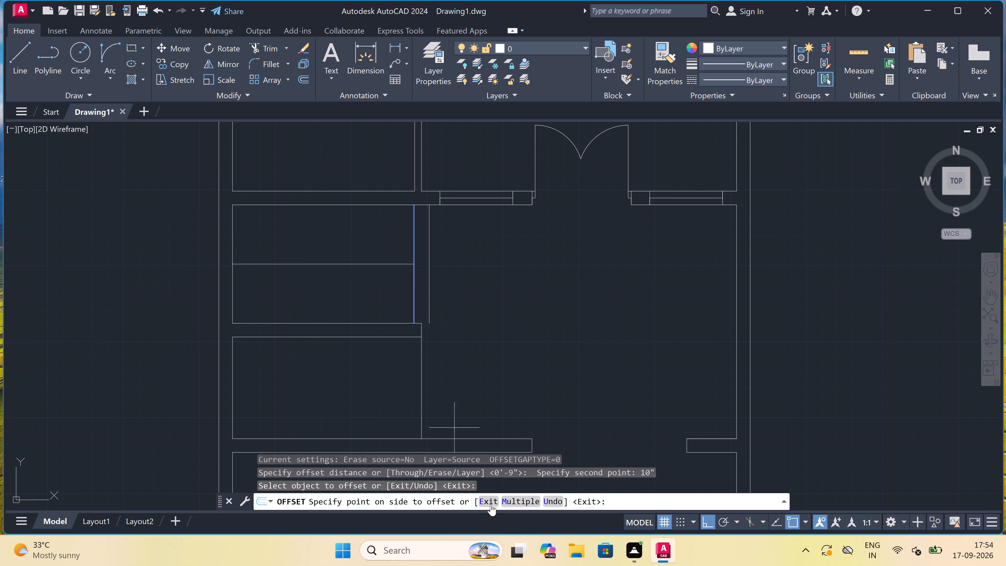
click(513, 497)
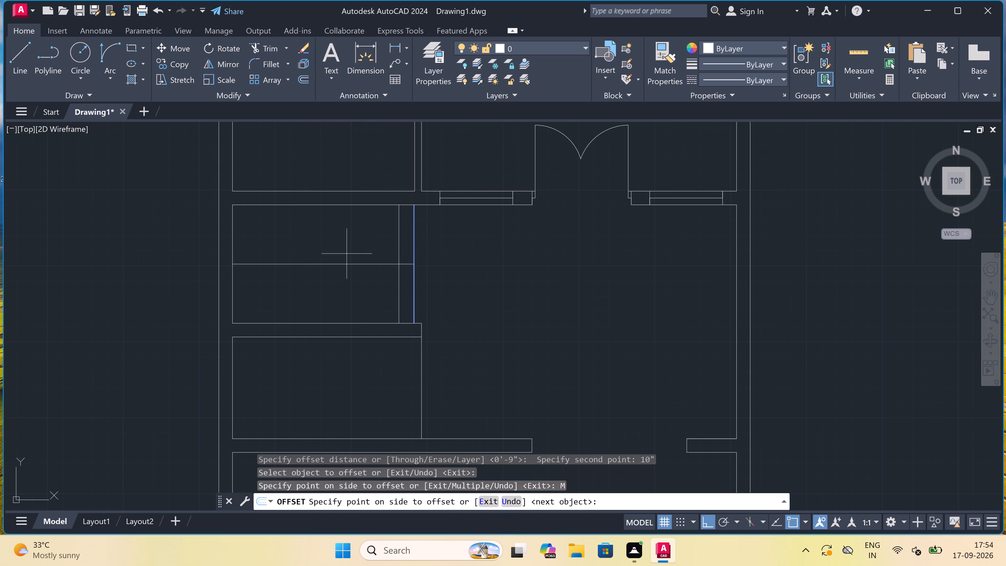
click(297, 234)
click(285, 231)
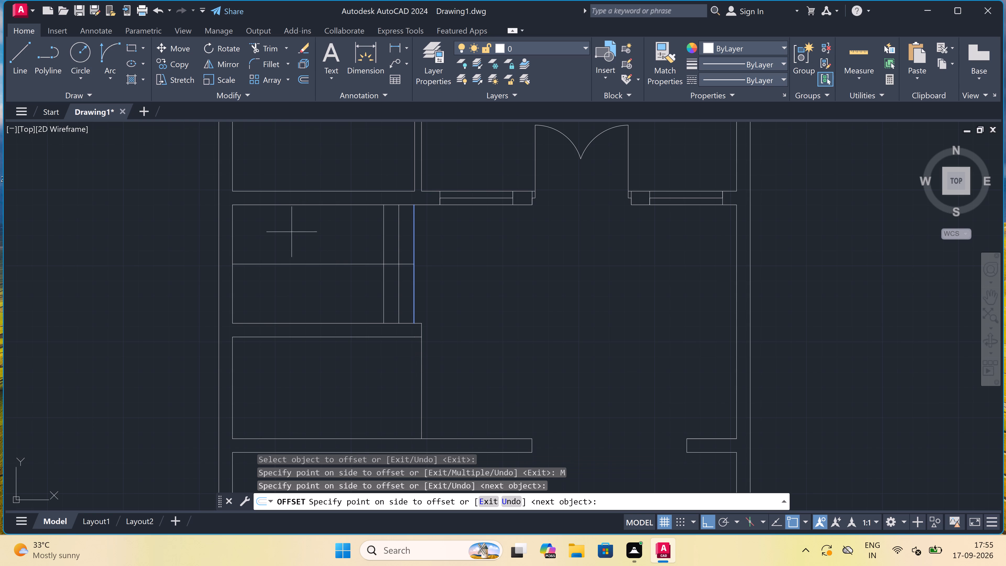
click(282, 230)
double_click(269, 228)
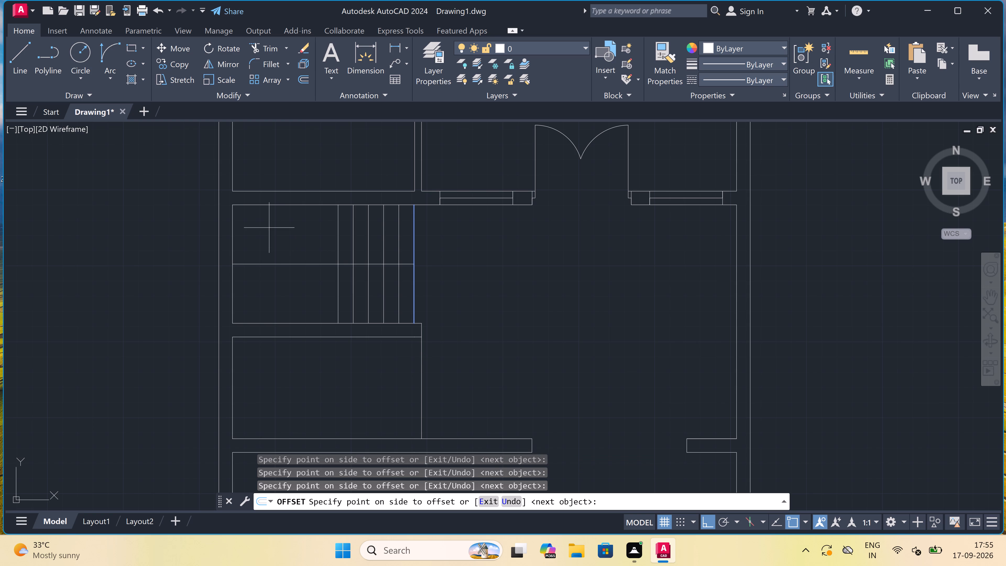
triple_click(258, 226)
click(258, 226)
click(258, 226)
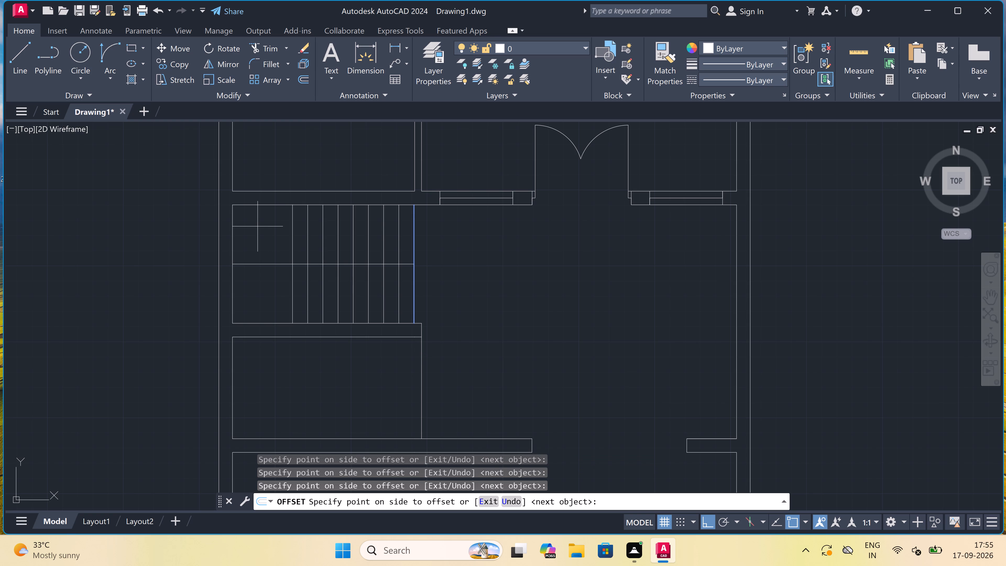
click(258, 226)
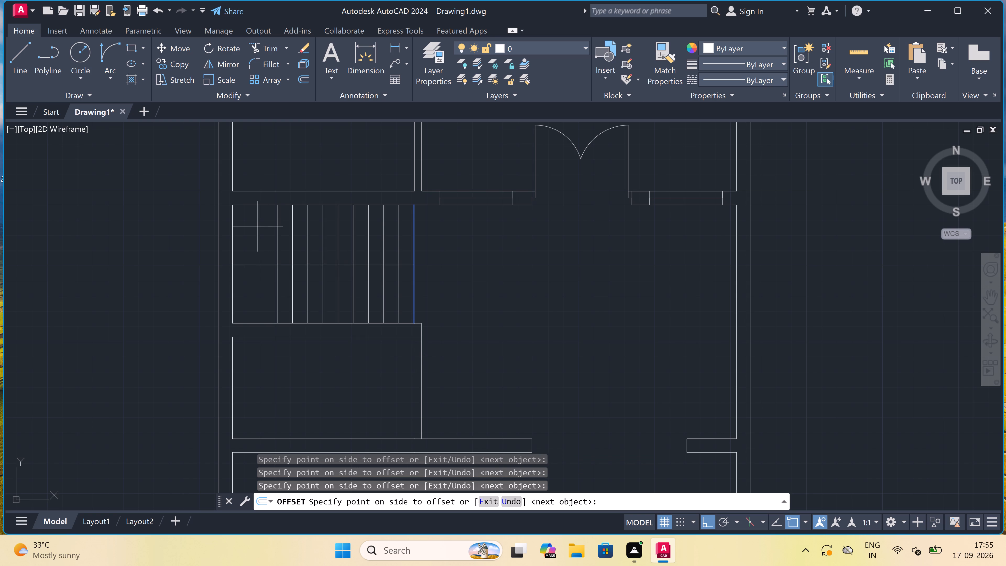
click(254, 224)
key(Escape)
Draw the U-shaped stair direction line: about 9'-7" along the lower flight, up across the landing, and back to the upper flight's fourth tread line.
key(l)
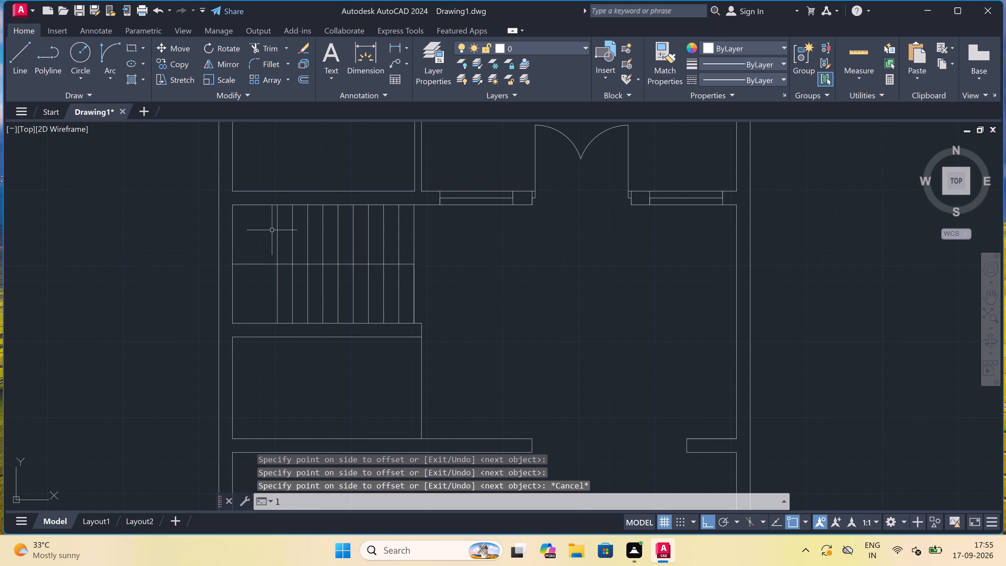
key(space)
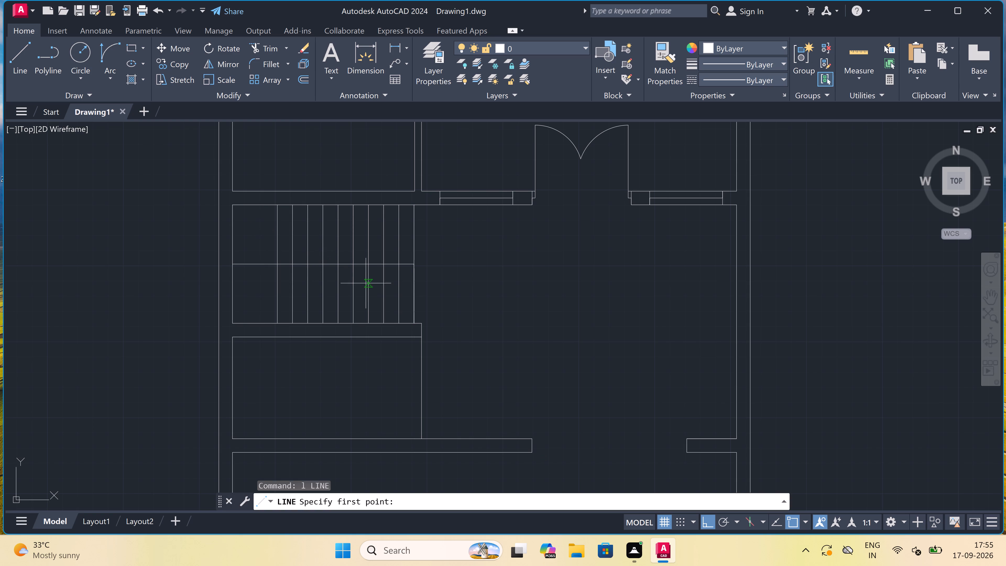
drag(428, 289, 428, 293)
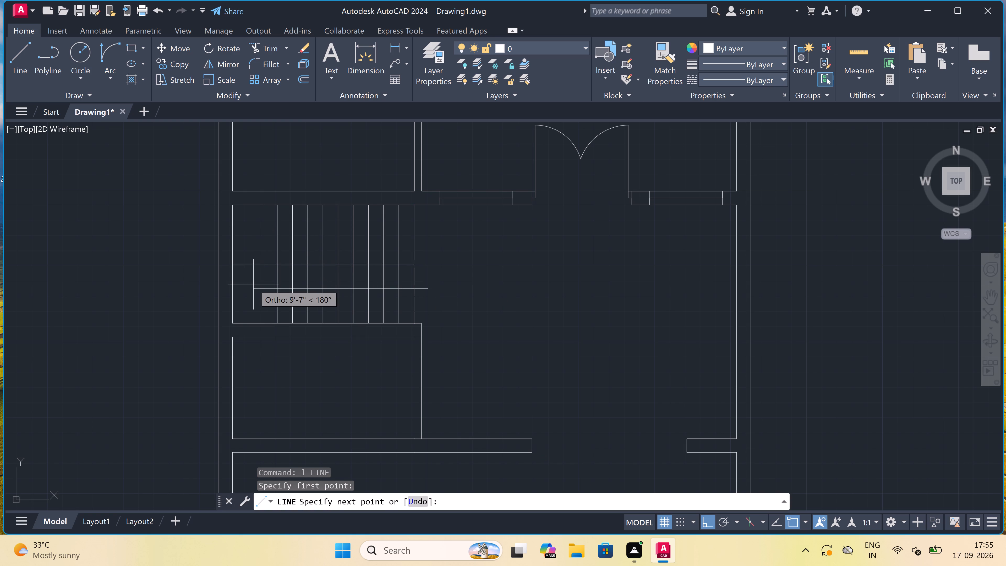
click(253, 284)
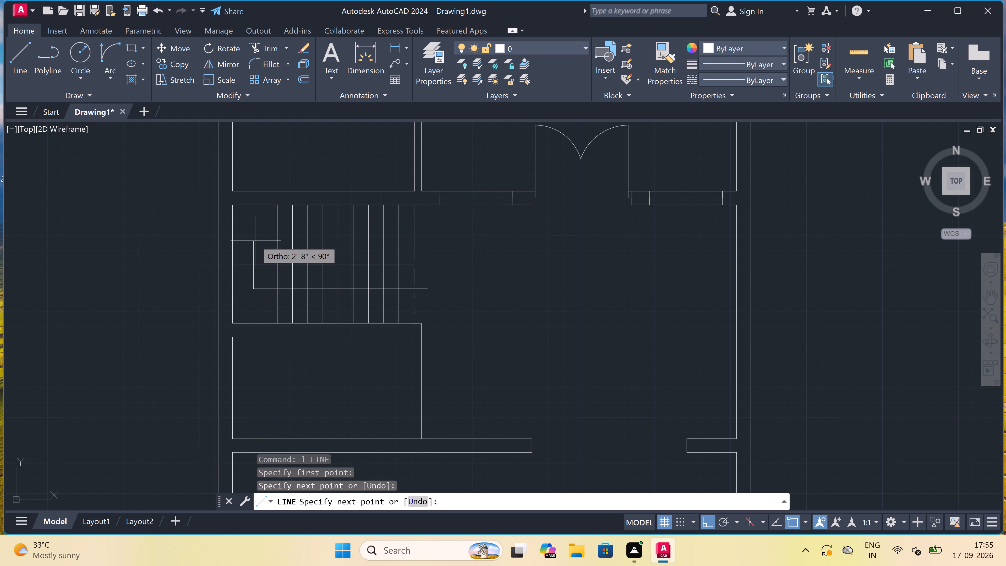
drag(256, 243, 256, 247)
scroll(365, 245, up, 3)
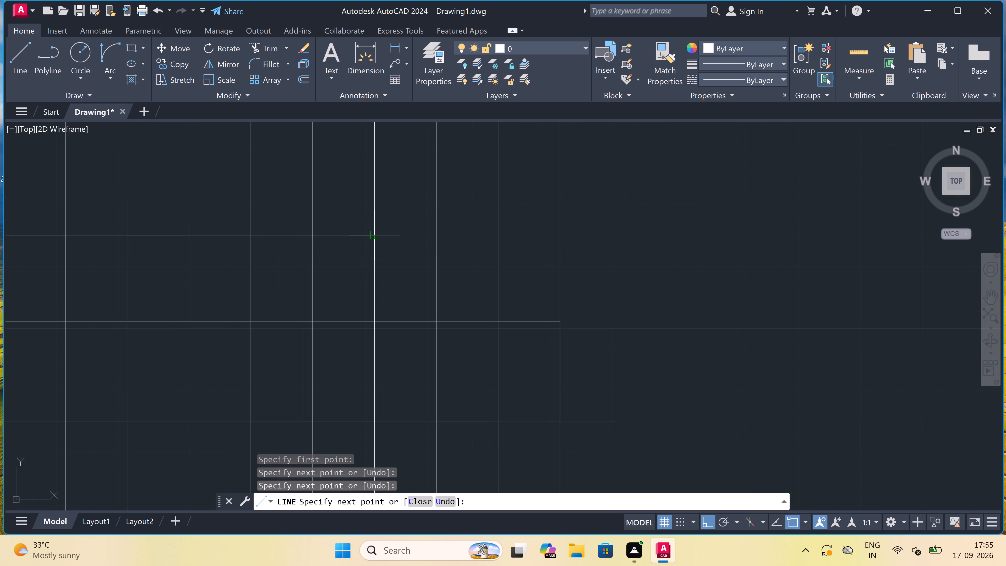
click(373, 231)
Draw a triangular arrowhead, one tread deep, at the end of the direction line on the upper flight.
key(F8)
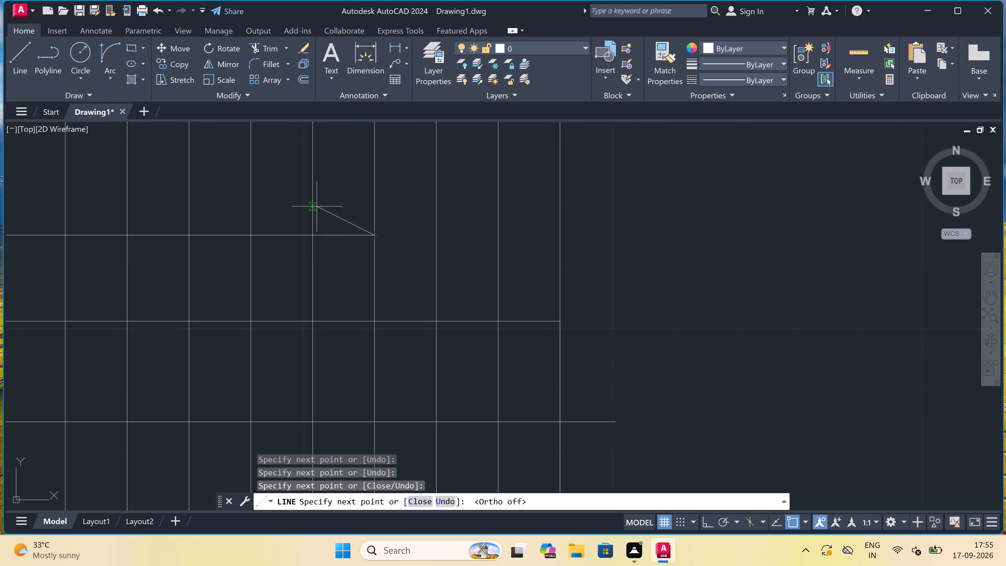
click(313, 205)
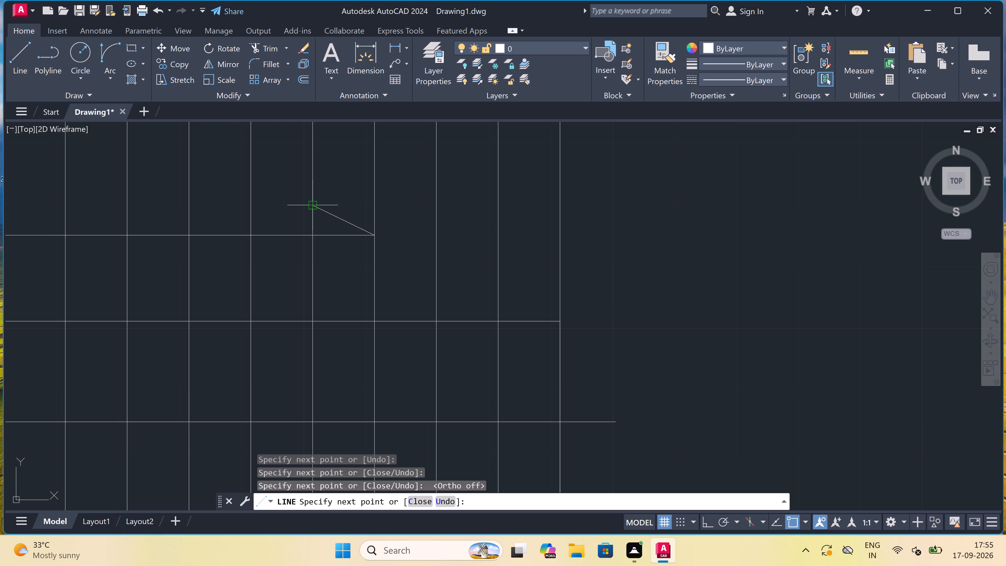
key(F8)
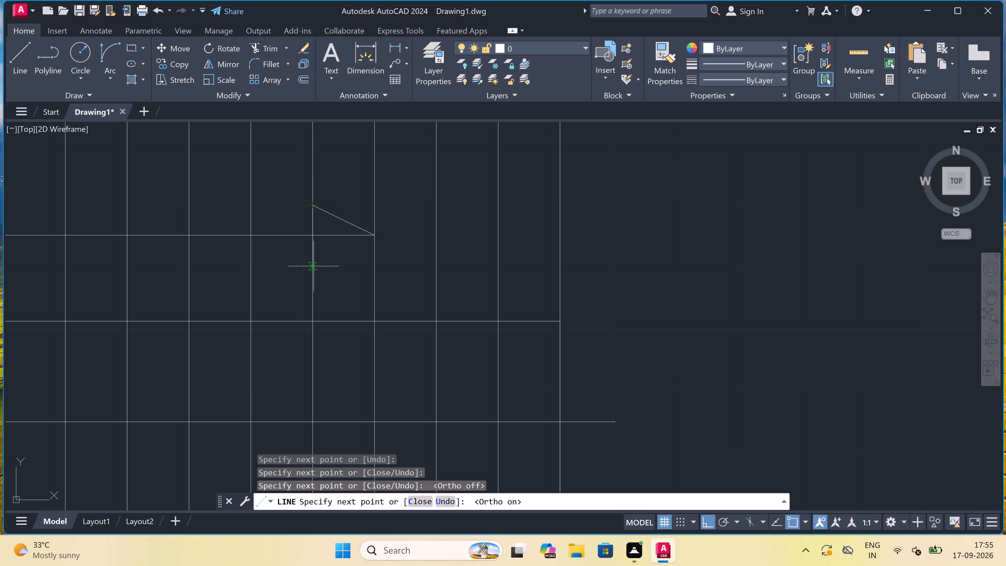
click(314, 265)
key(F8)
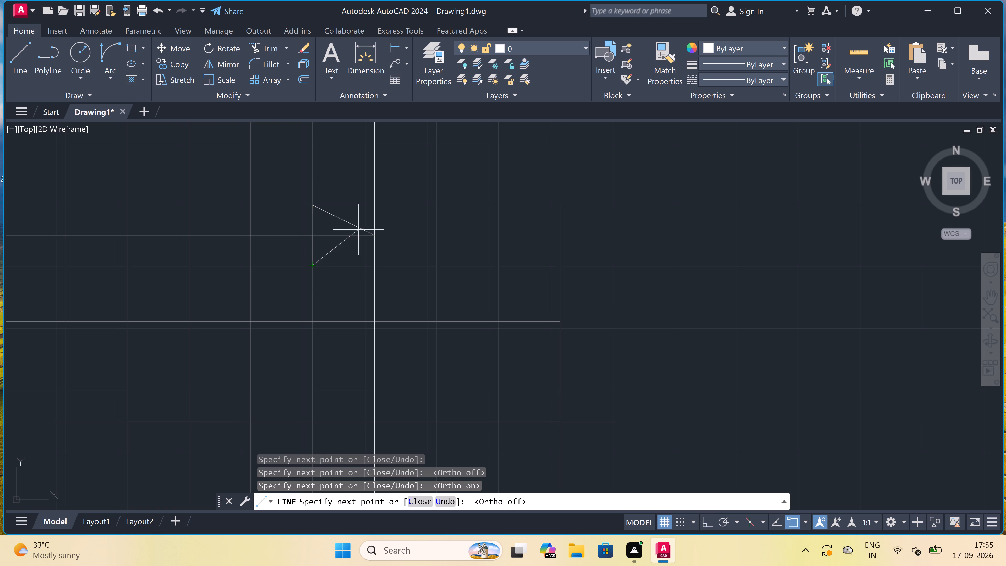
click(377, 233)
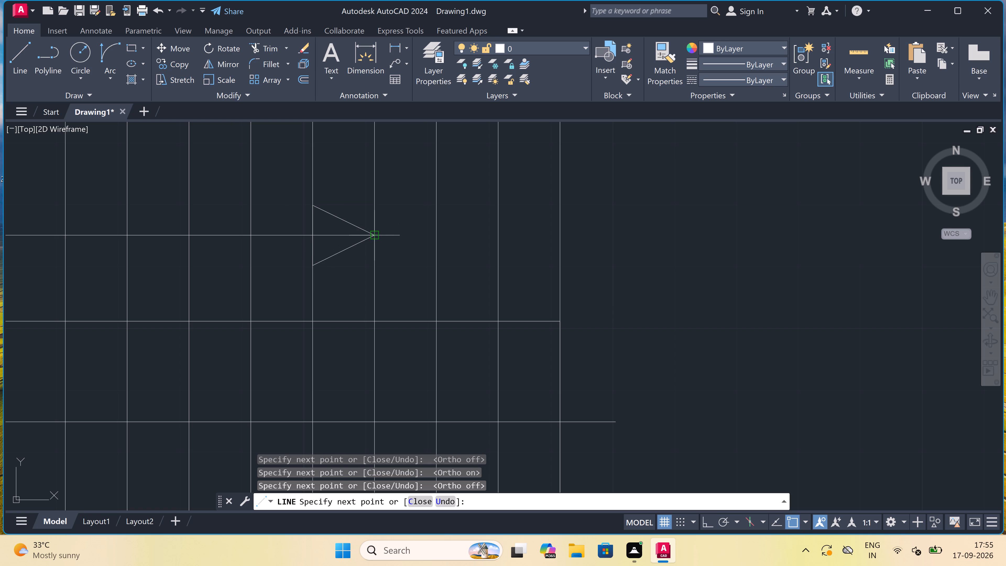
key(Escape)
Trim the part of the direction line that lies inside the arrowhead.
text(tr)
key(space)
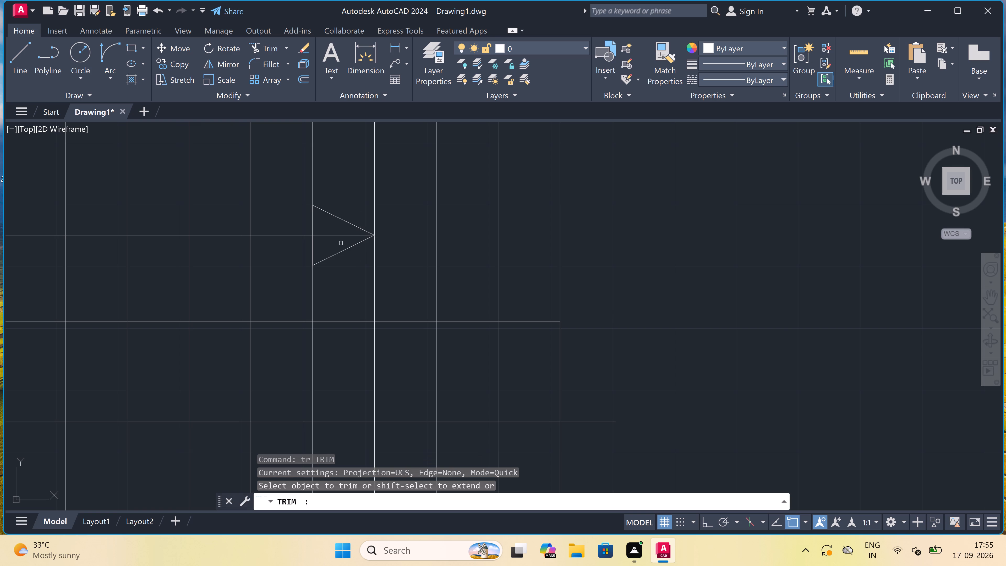
double_click(336, 243)
click(333, 235)
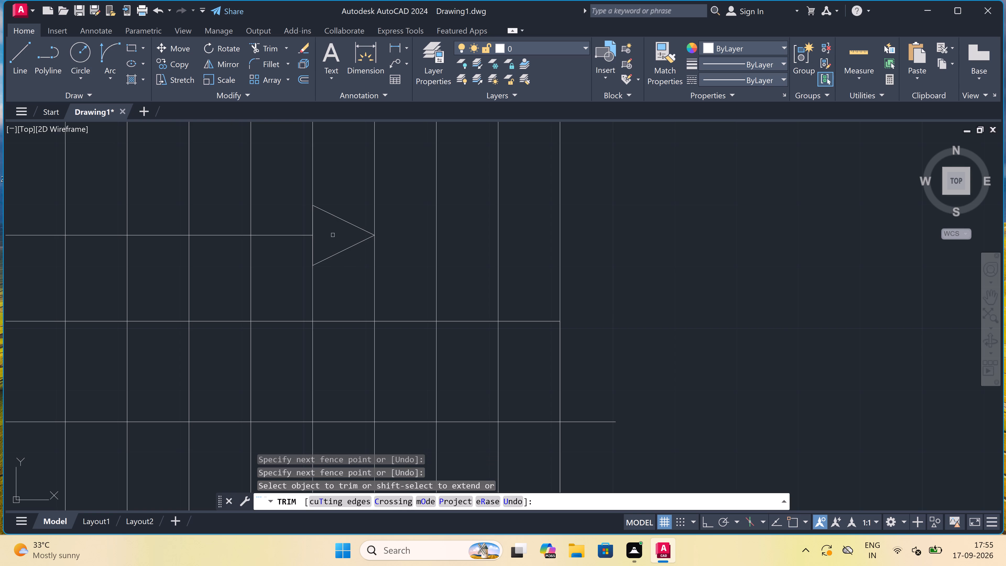
key(Escape)
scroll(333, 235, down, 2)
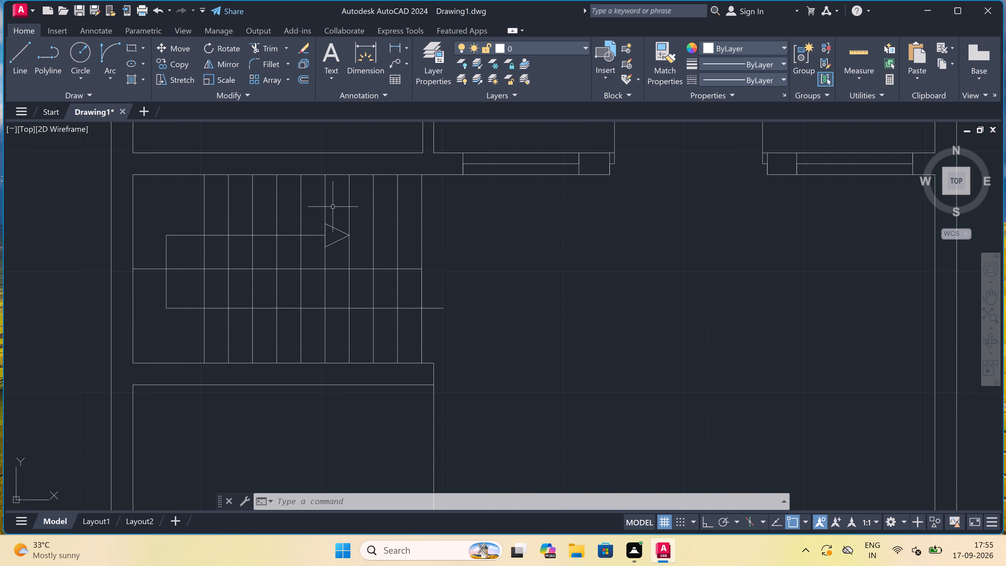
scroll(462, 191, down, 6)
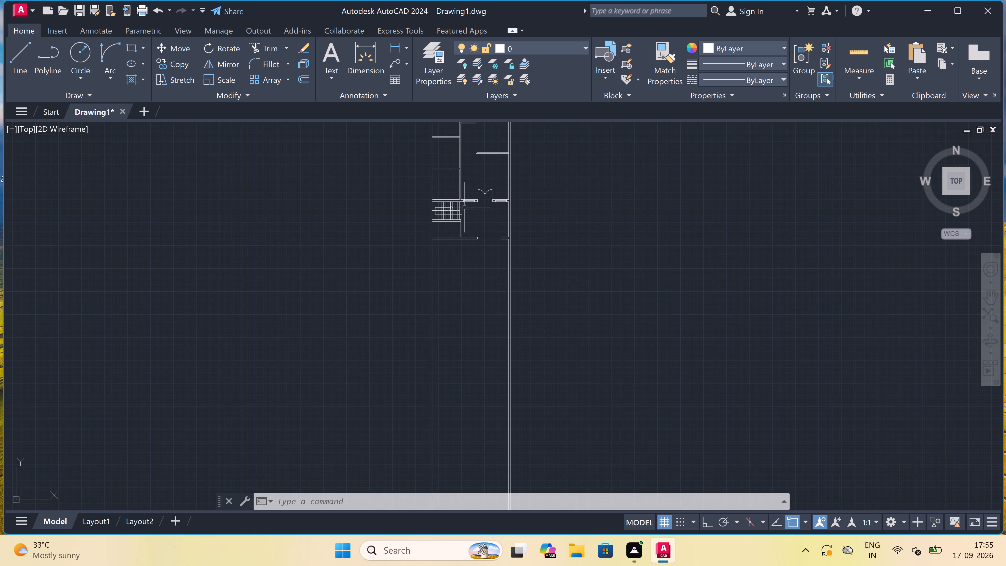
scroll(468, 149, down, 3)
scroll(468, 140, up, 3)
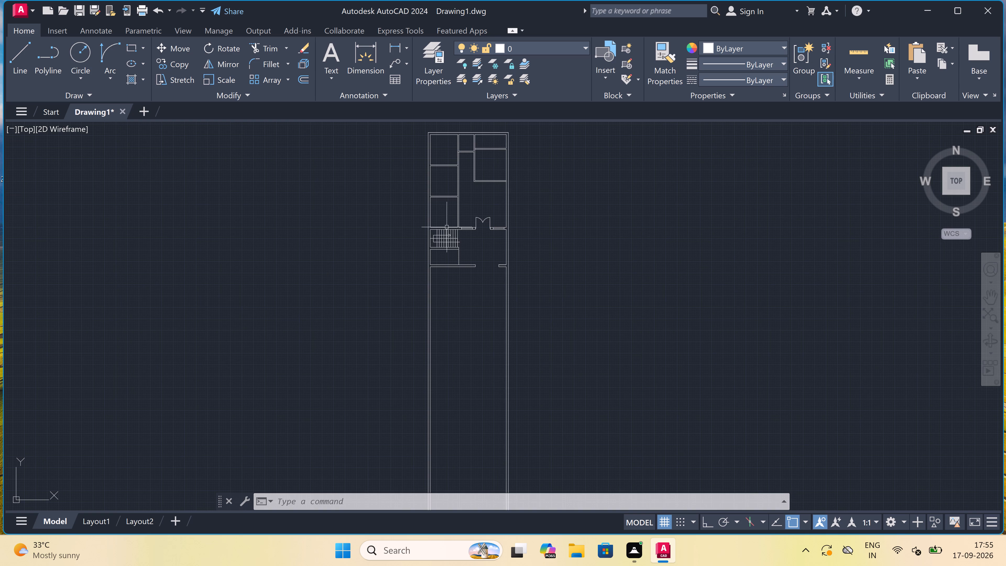
Draw a short line continuing the front wall's outer edge across the left side wall to its outer face.
scroll(432, 270, up, 4)
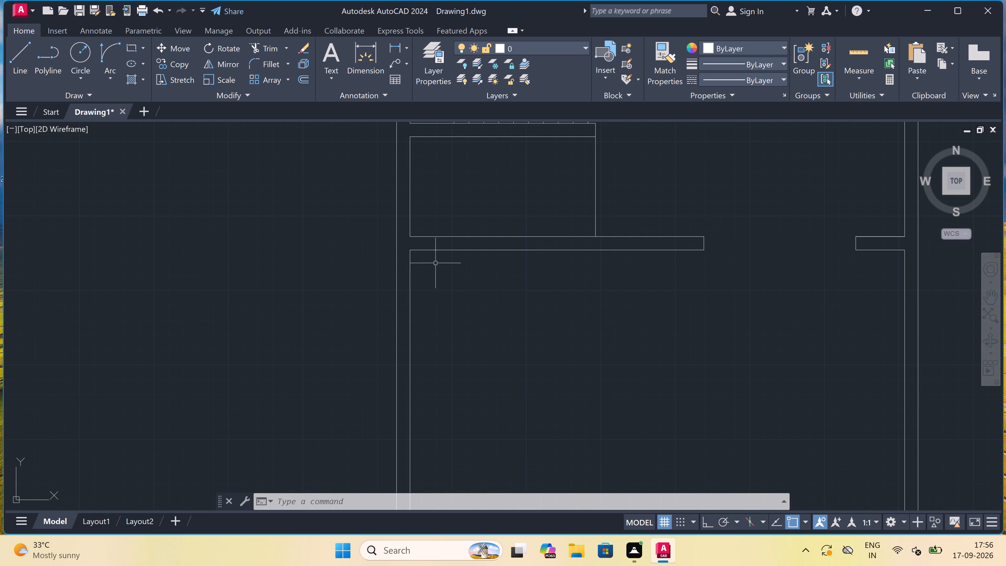
key(l)
key(space)
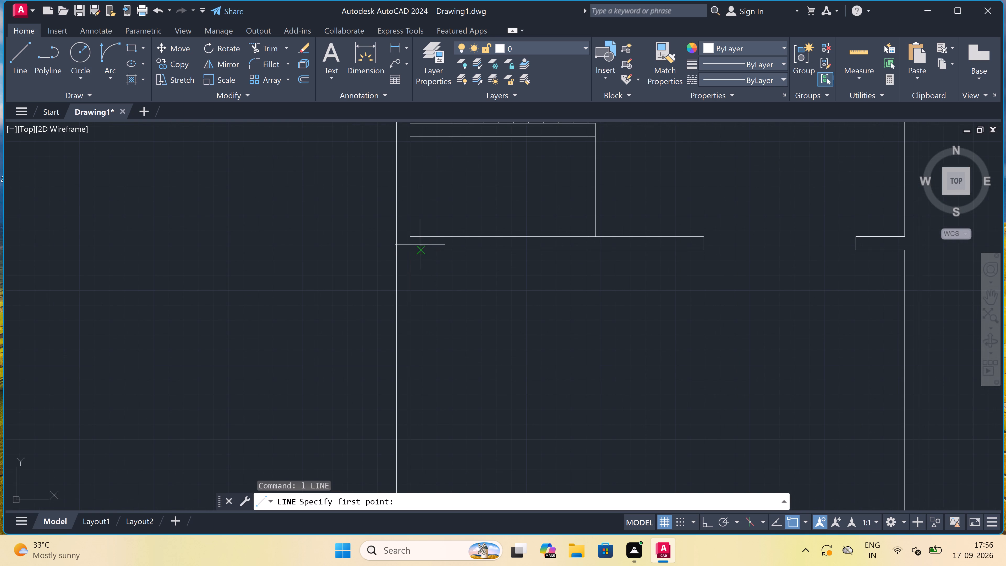
click(410, 251)
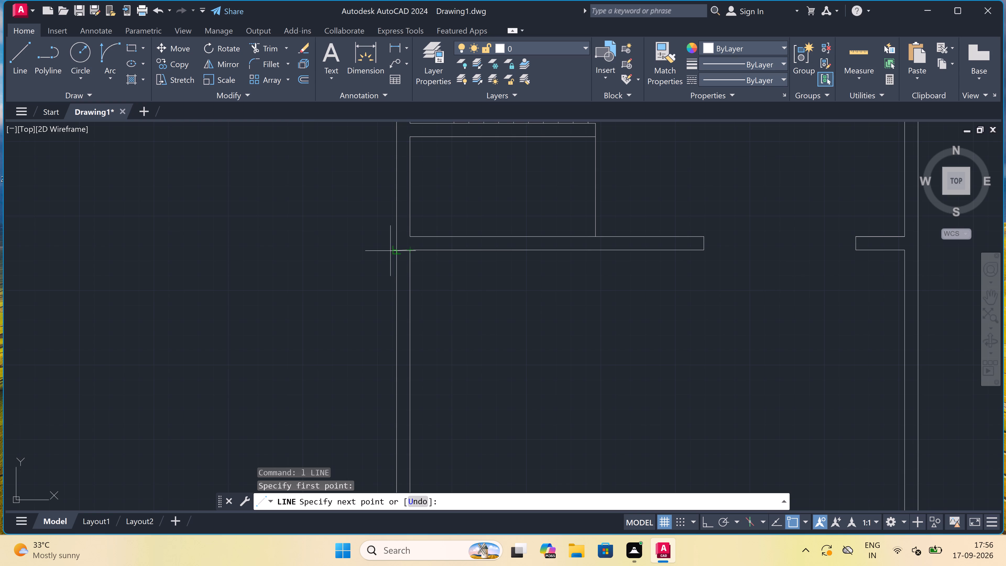
click(393, 251)
key(Escape)
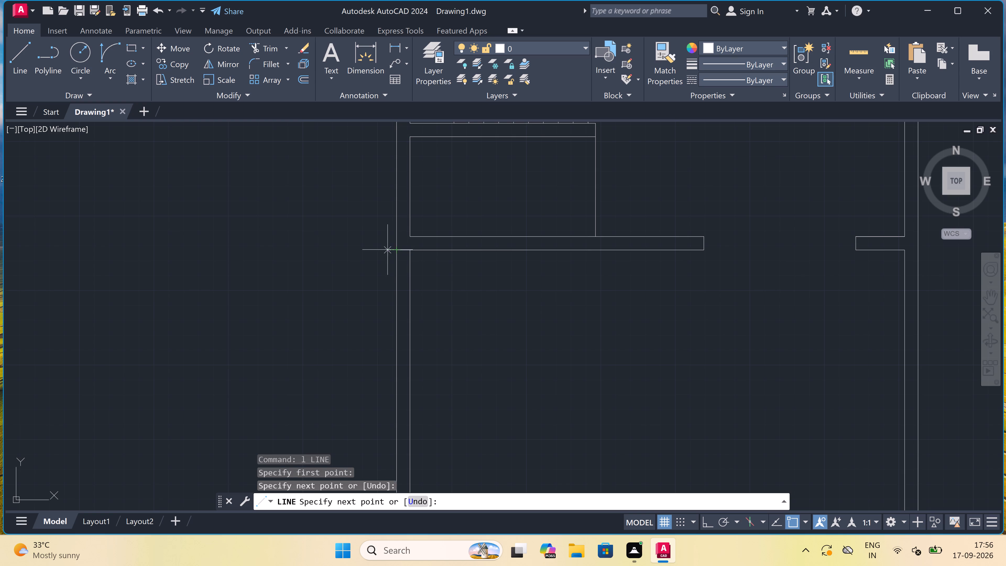
Draw a matching short line from the right front wall stub's outer edge across the right side wall to its outer face.
scroll(363, 247, down, 6)
scroll(412, 240, up, 3)
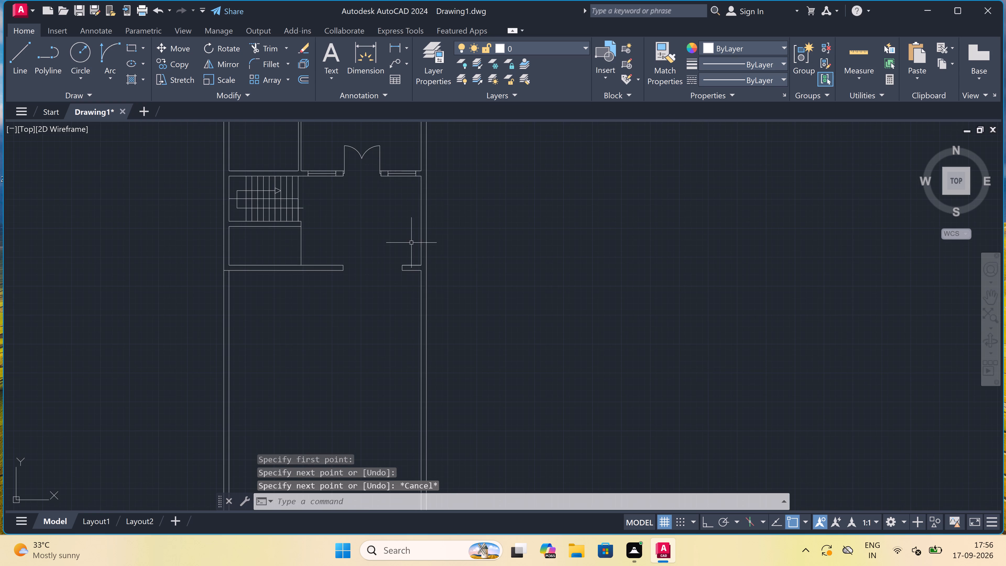
scroll(418, 270, up, 4)
key(space)
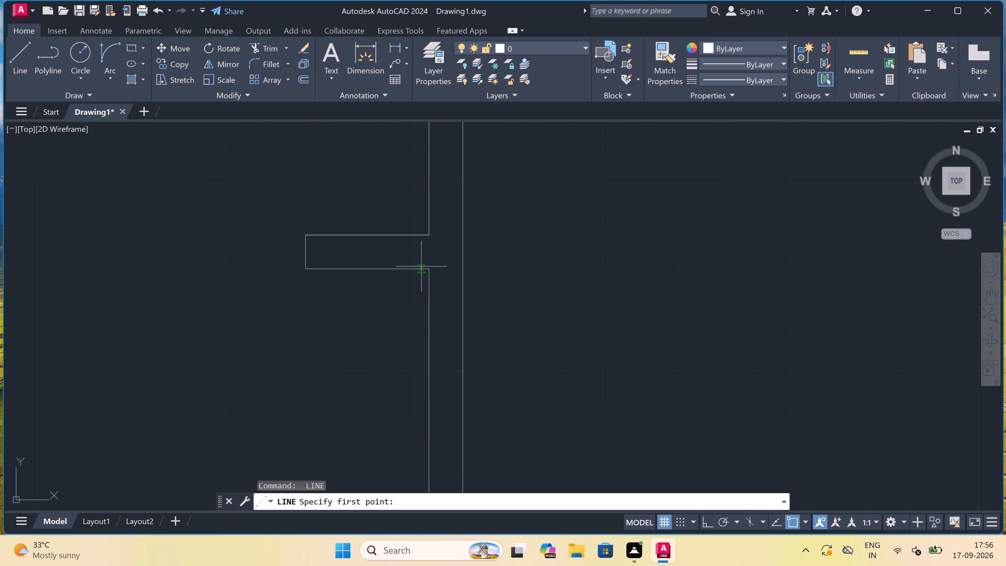
click(427, 269)
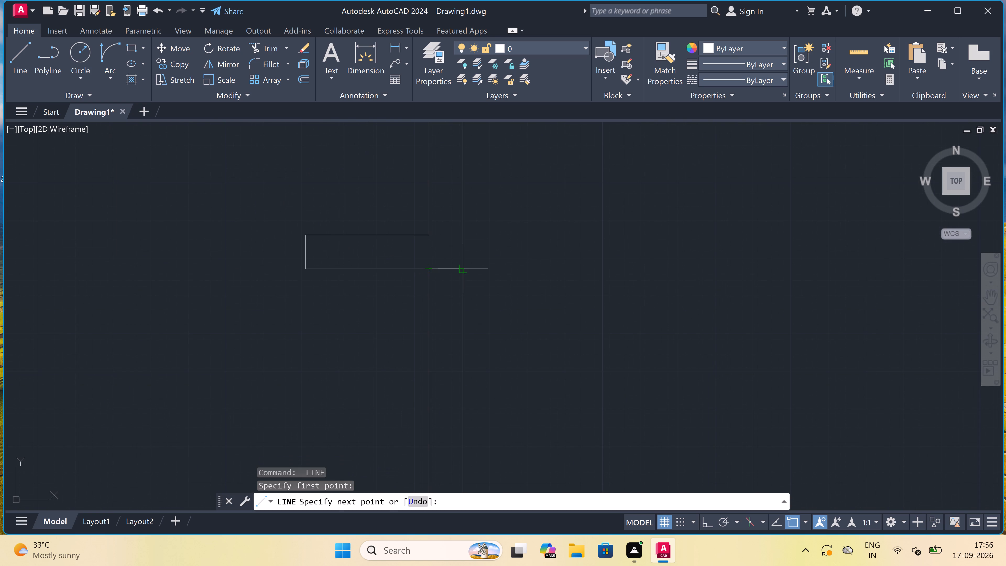
click(463, 268)
key(Escape)
Trim off all the side wall lines that run beyond the front wall, on both sides of the plan.
scroll(466, 260, down, 4)
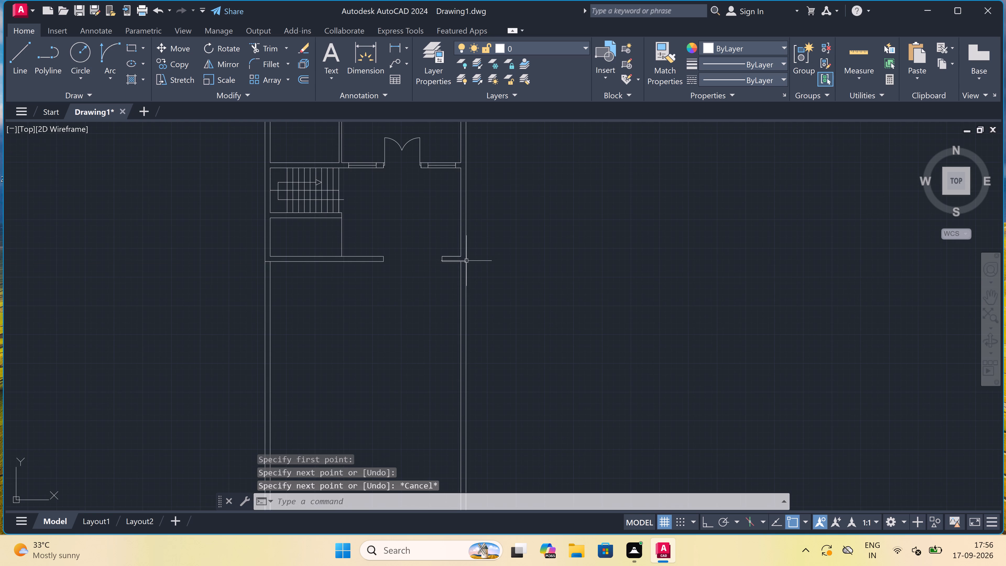
text(tr)
key(space)
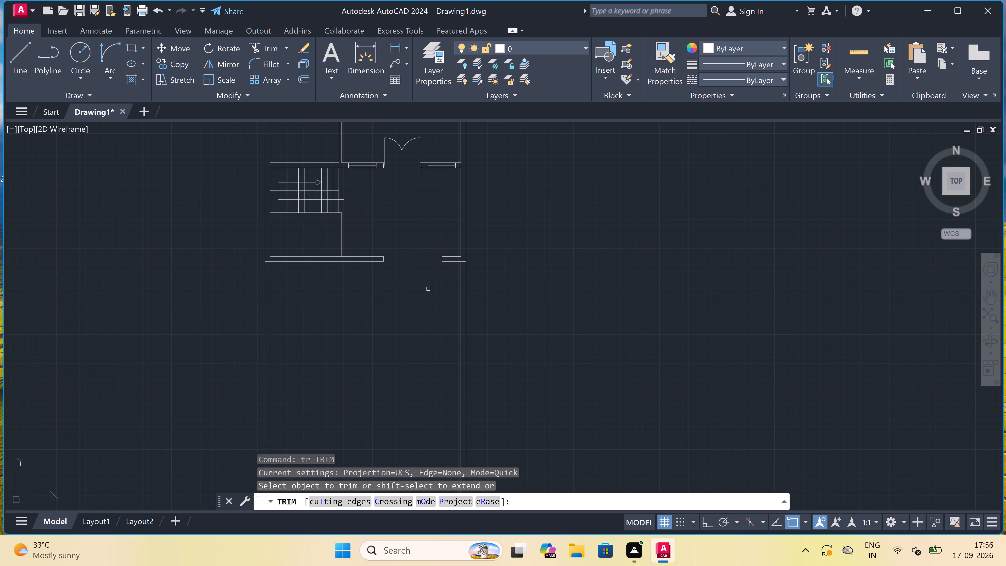
click(238, 313)
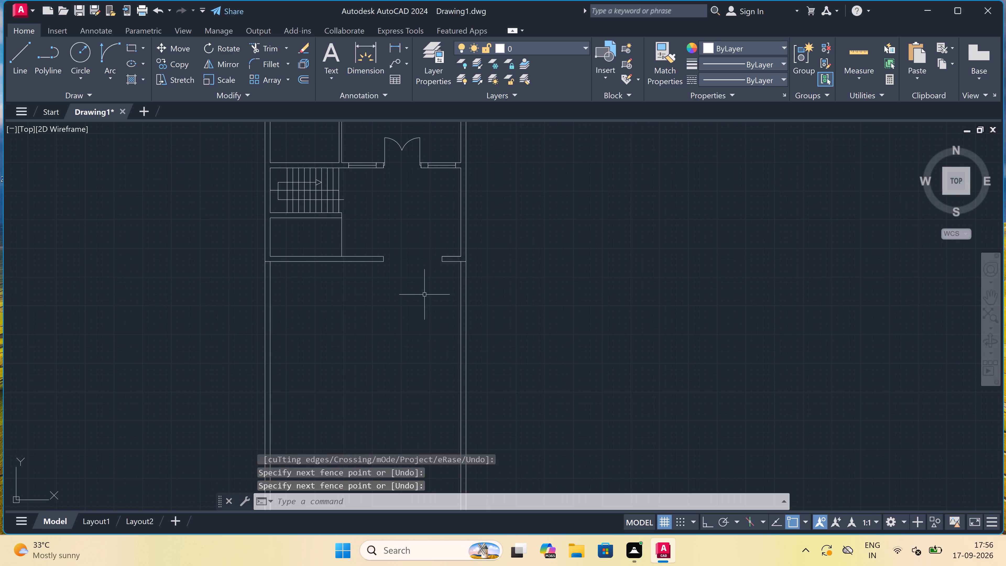
key(space)
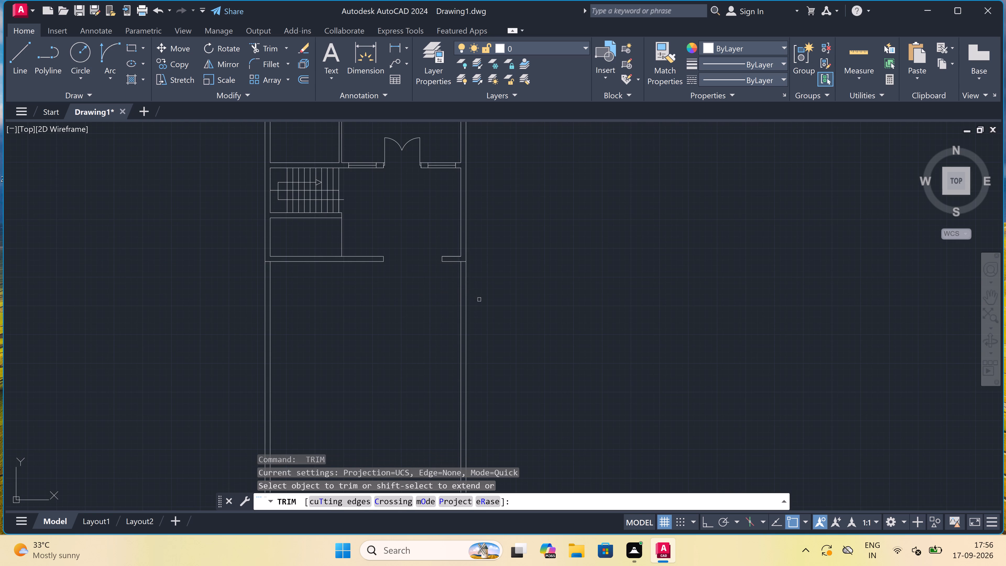
click(480, 300)
click(208, 313)
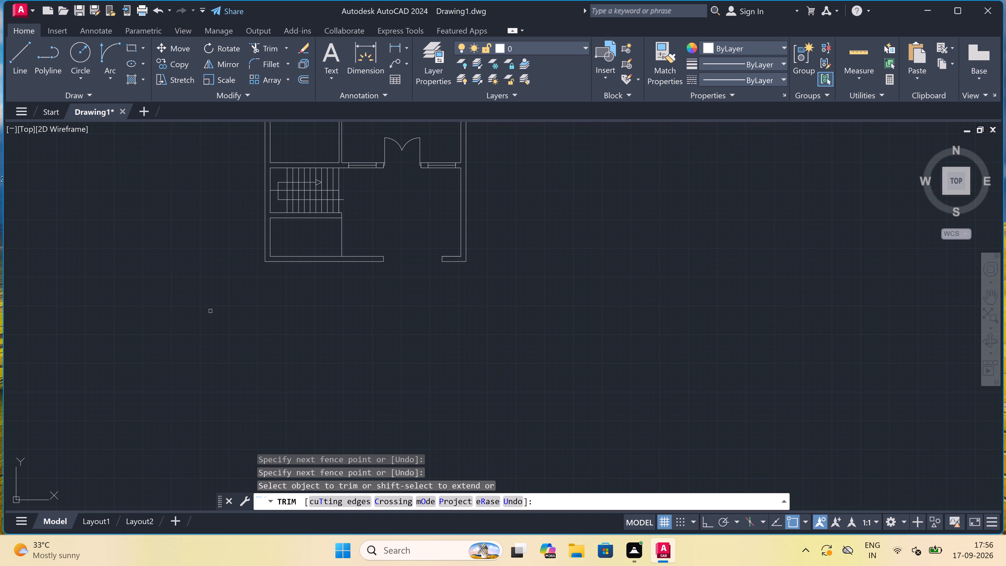
key(Escape)
Add the multiline text title "GROUND FLOOR PLAN" in capitals below the front wall of the plan.
text(mt)
key(space)
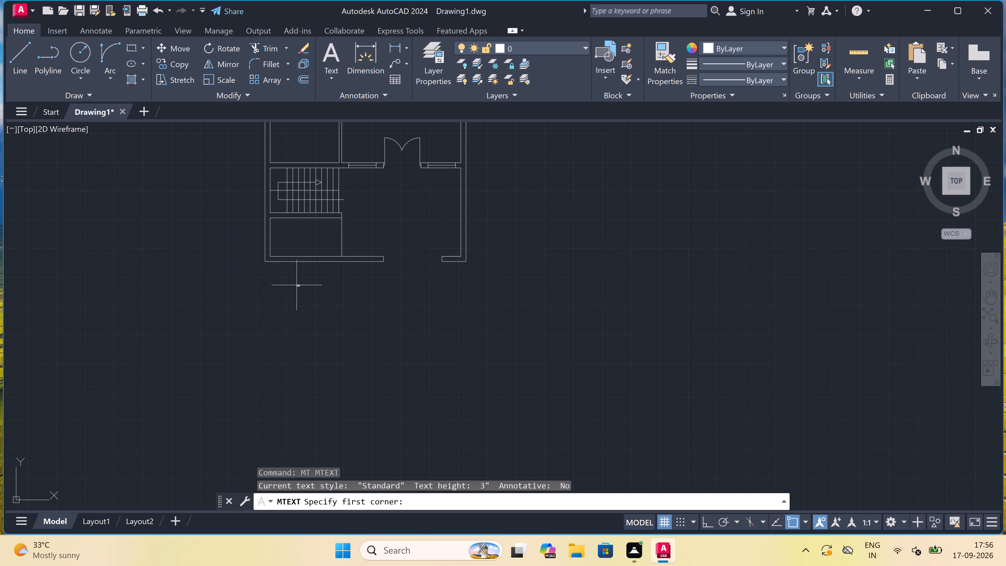
click(294, 284)
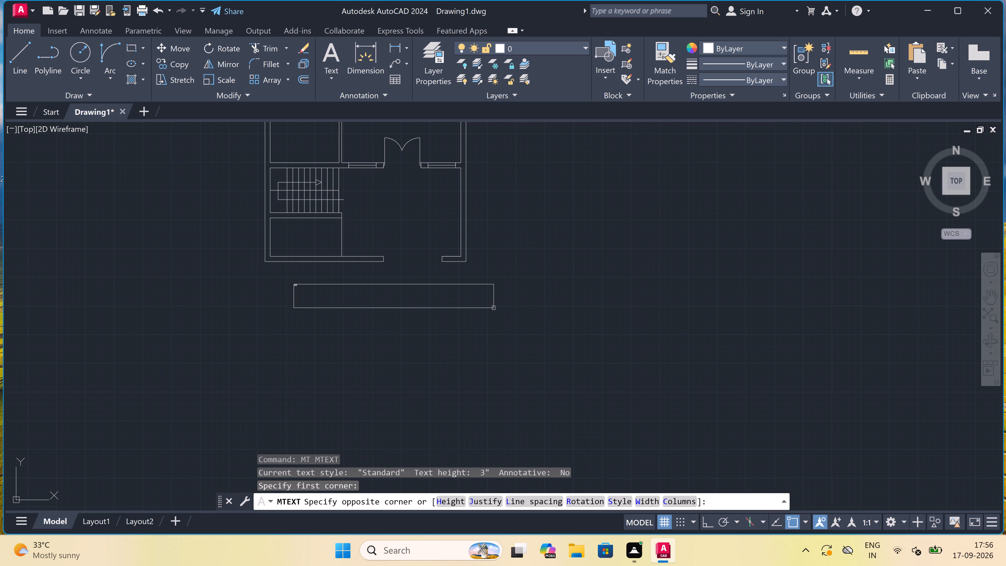
click(505, 293)
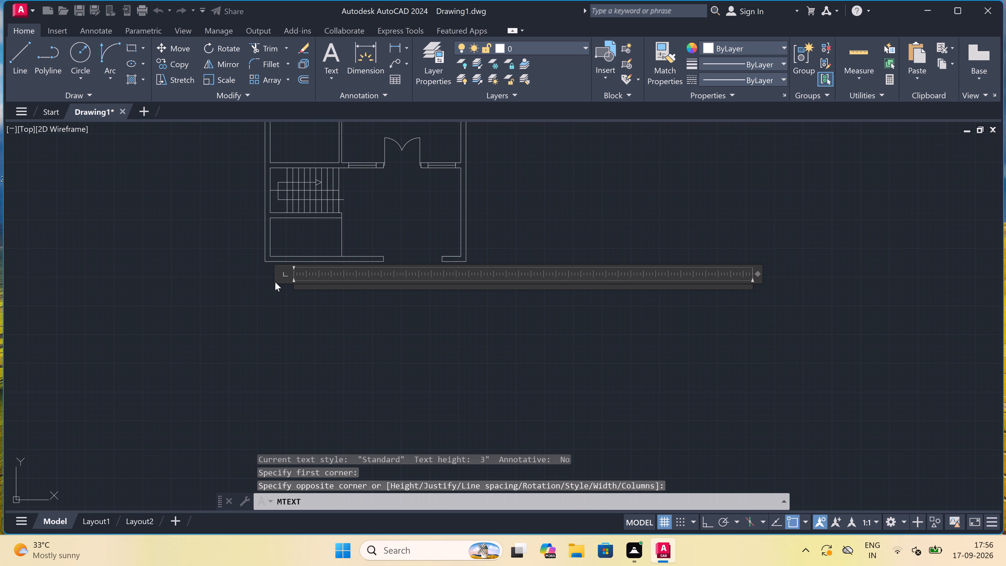
scroll(275, 282, up, 2)
text(ground)
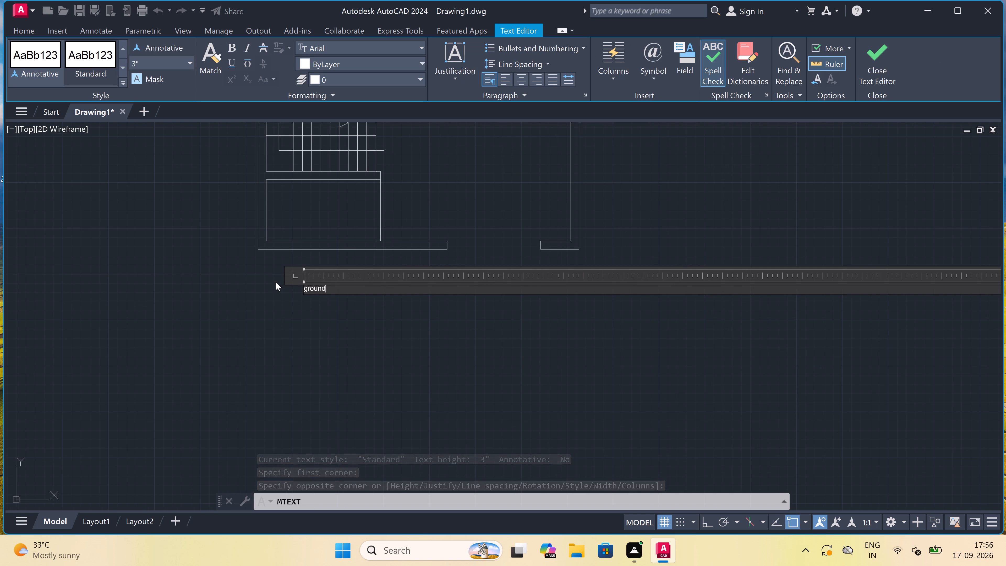
key(BackSpace)
key(BackSpace)
key(BackSpace)
key(BackSpace)
key(BackSpace)
key(BackSpace)
key(BackSpace)
key(BackSpace)
key(BackSpace)
key(BackSpace)
key(BackSpace)
key(BackSpace)
key(BackSpace)
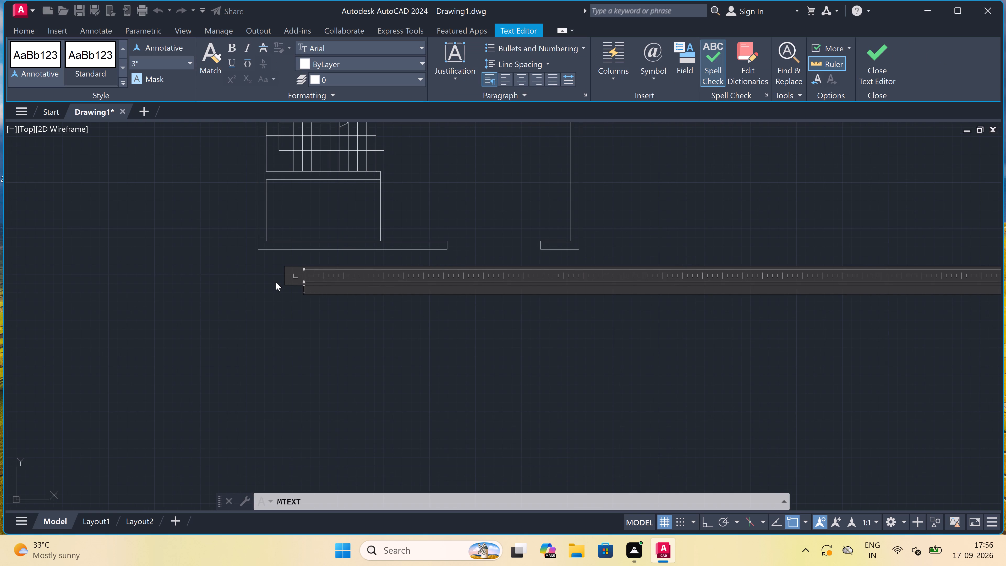
text(GROUND FLOOR PLAN)
double_click(286, 294)
Set the text height of the GROUND FLOOR PLAN title to 11".
click(330, 272)
click(270, 336)
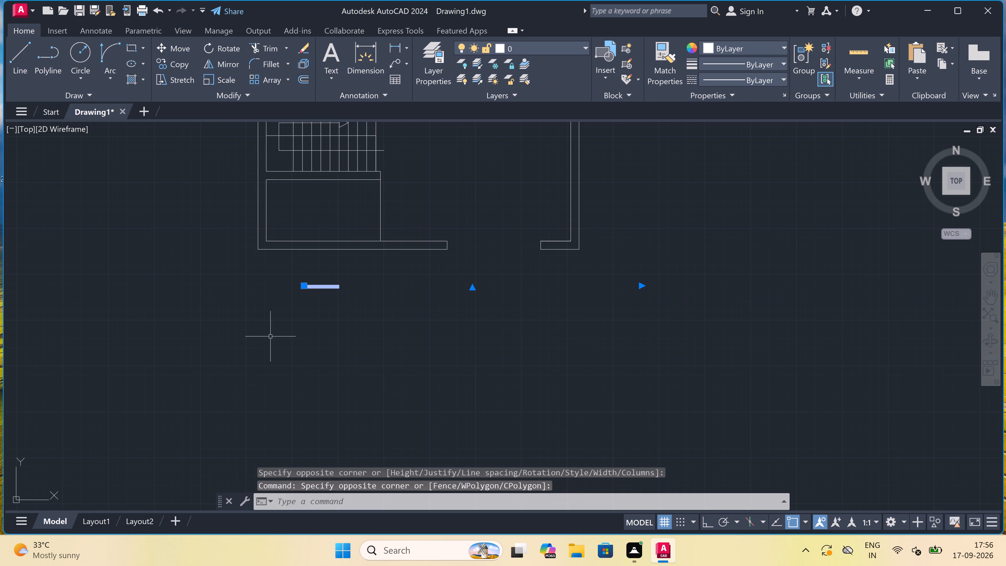
right_click(74, 172)
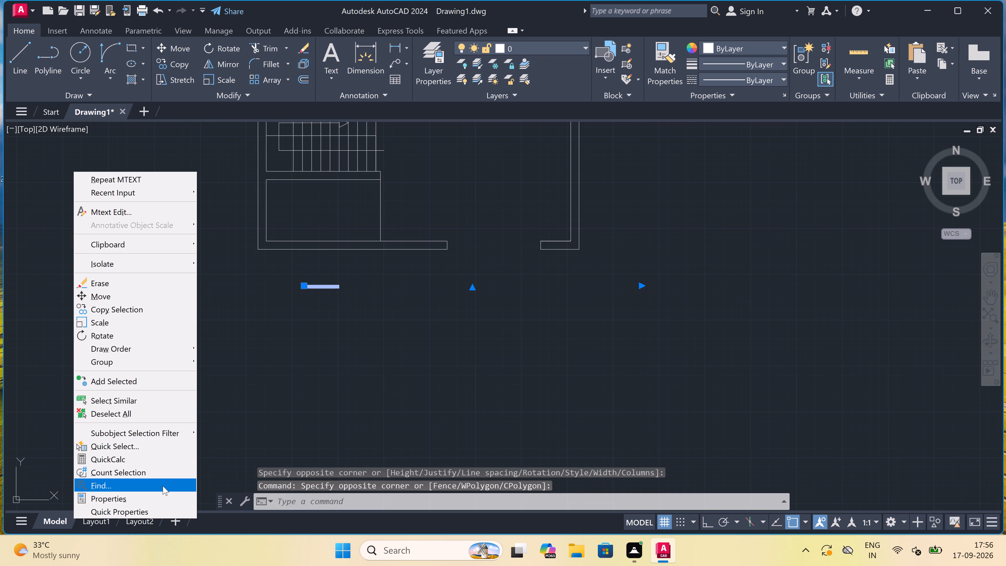
double_click(160, 494)
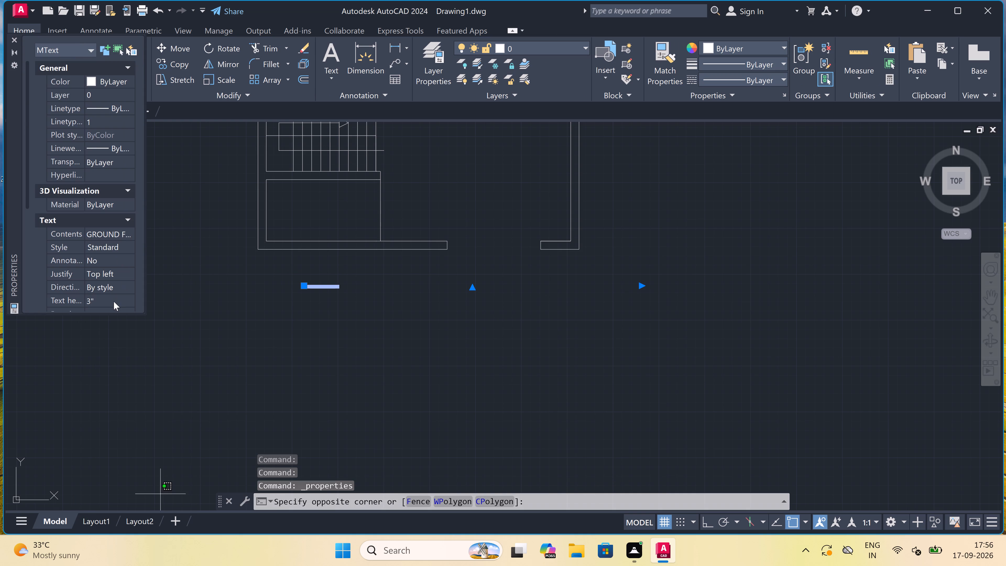
click(114, 301)
key(BackSpace)
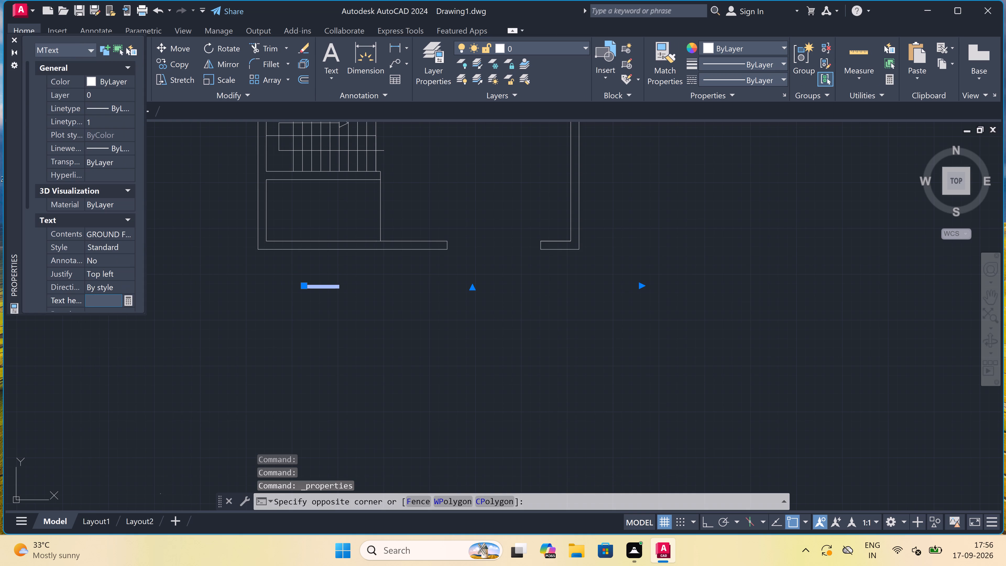
text(11")
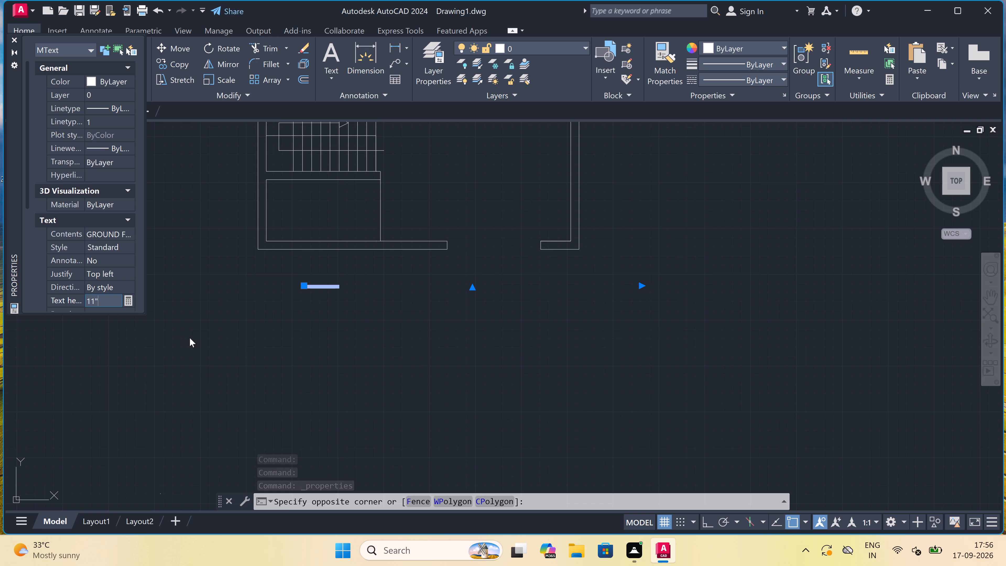
double_click(190, 338)
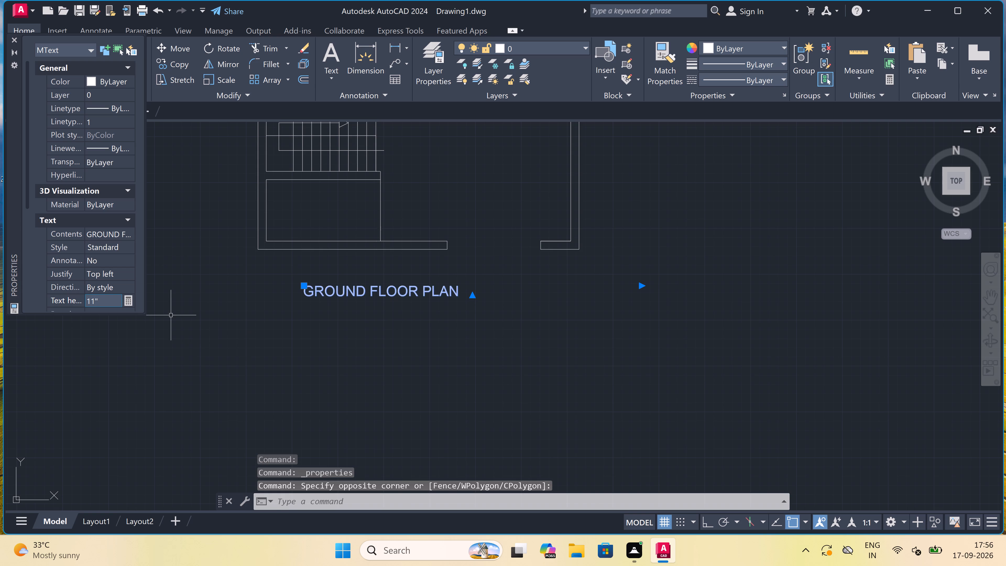
key(Escape)
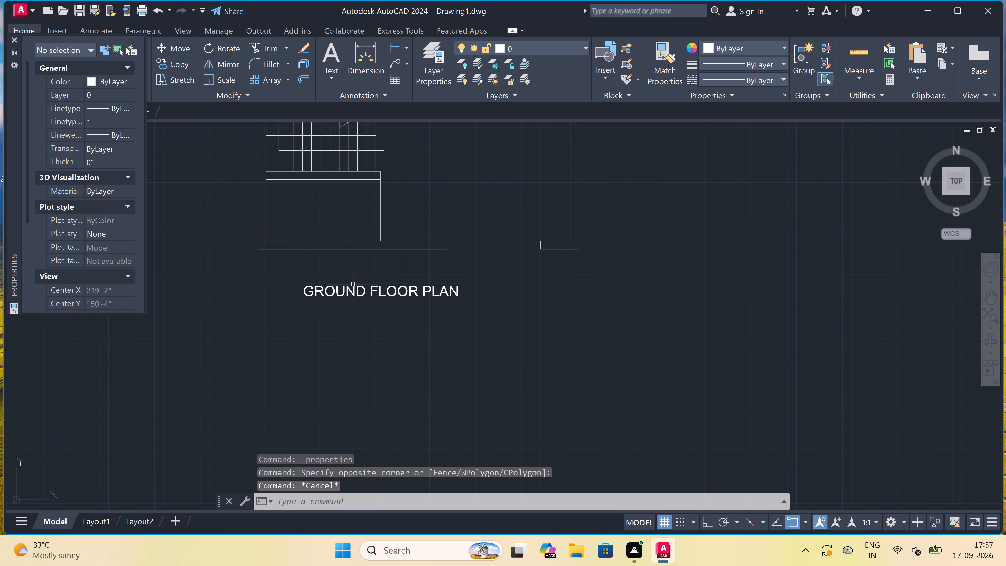
Move the GROUND FLOOR PLAN title horizontally to the right with Ortho on, toward the middle of the plan's width.
click(352, 287)
scroll(347, 287, up, 1)
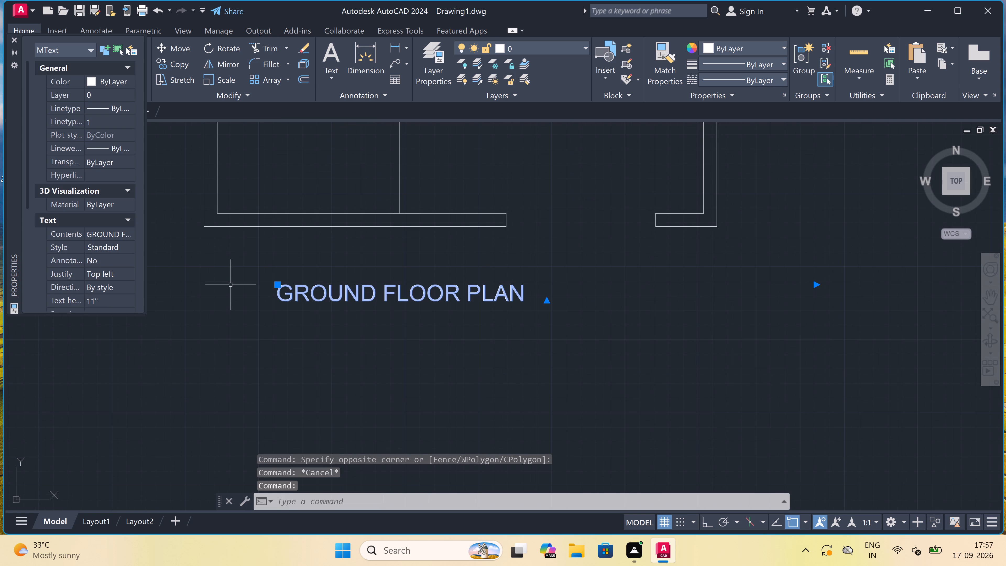
double_click(278, 286)
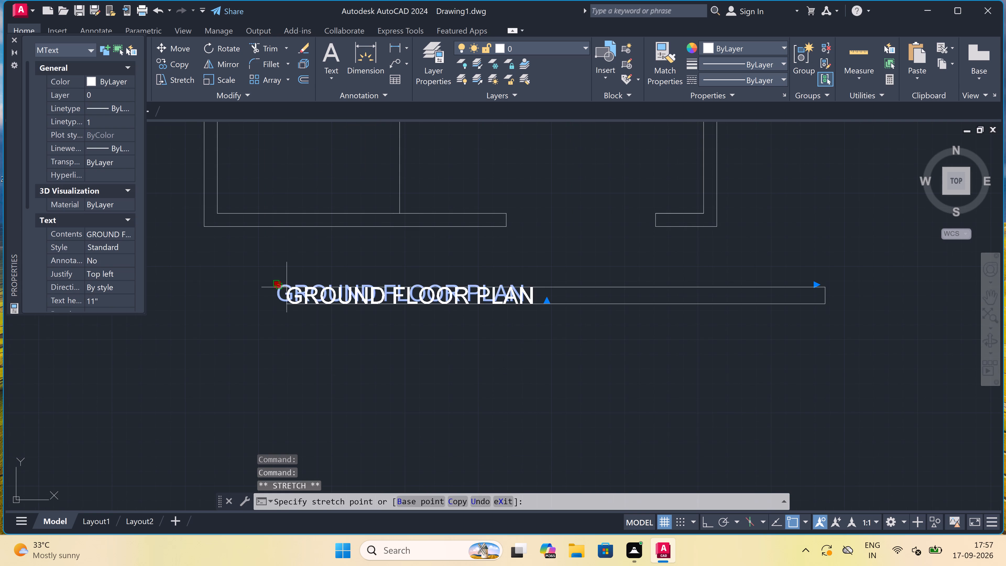
key(F8)
scroll(353, 281, up, 2)
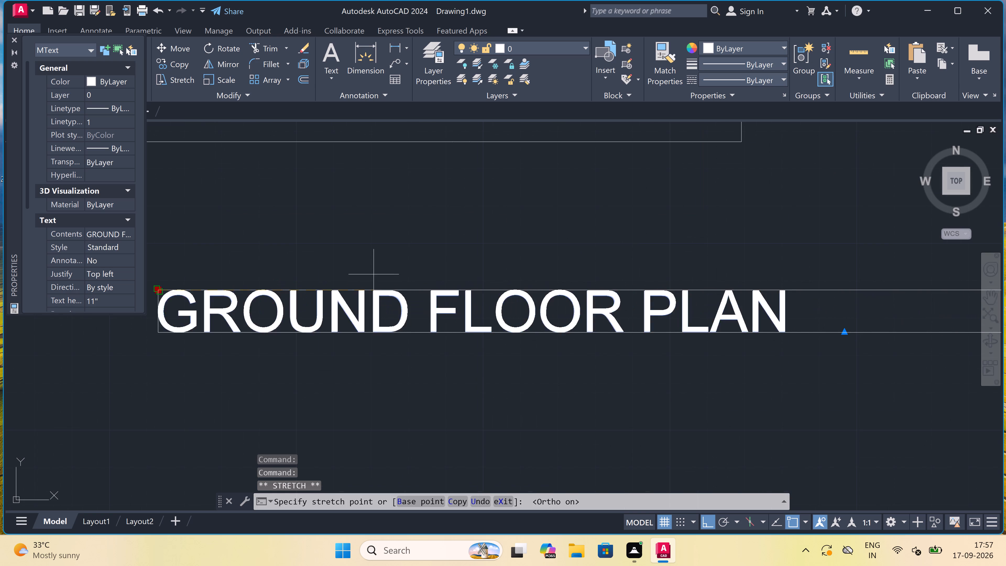
scroll(375, 292, up, 3)
click(375, 289)
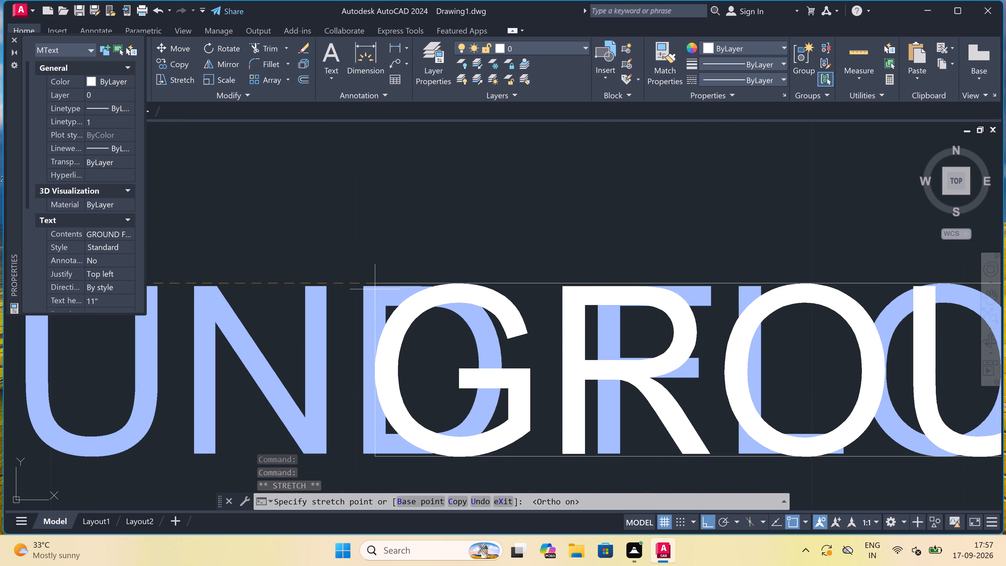
key(Escape)
Draw a horizontal underline about 14'-10" long just beneath the GROUND FLOOR PLAN title, extending slightly past the text at both ends.
scroll(365, 280, down, 5)
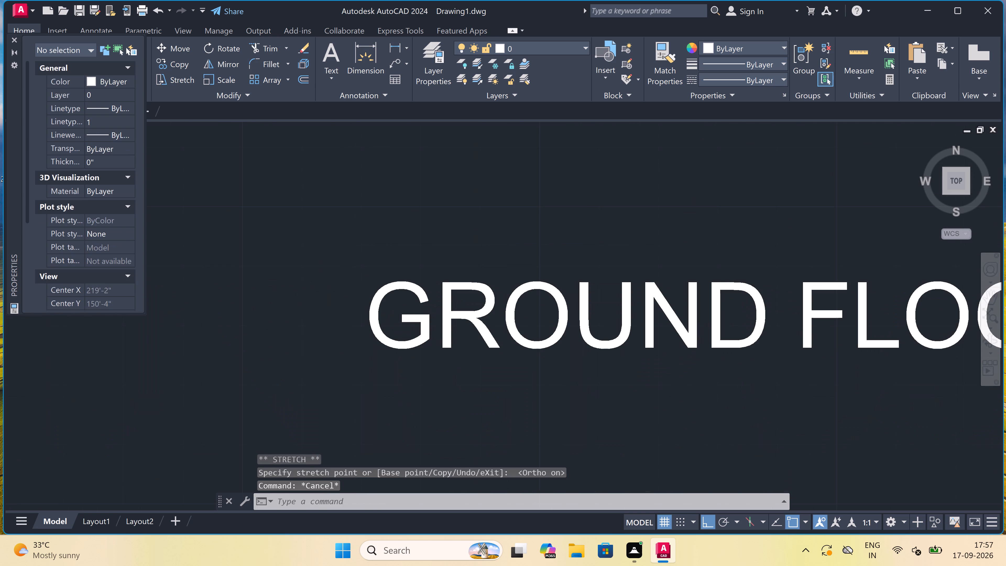
scroll(366, 279, down, 3)
key(l)
key(space)
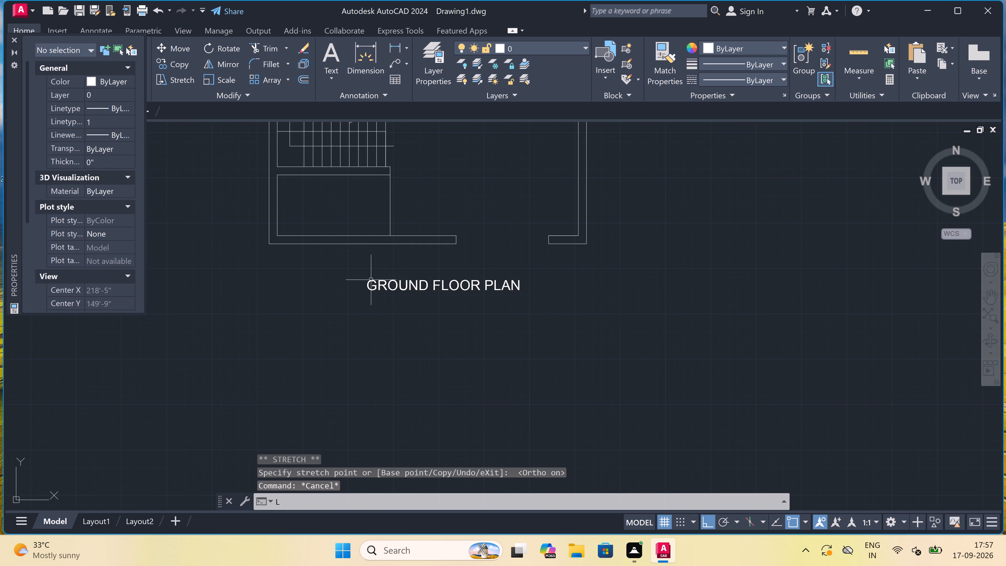
scroll(371, 300, up, 4)
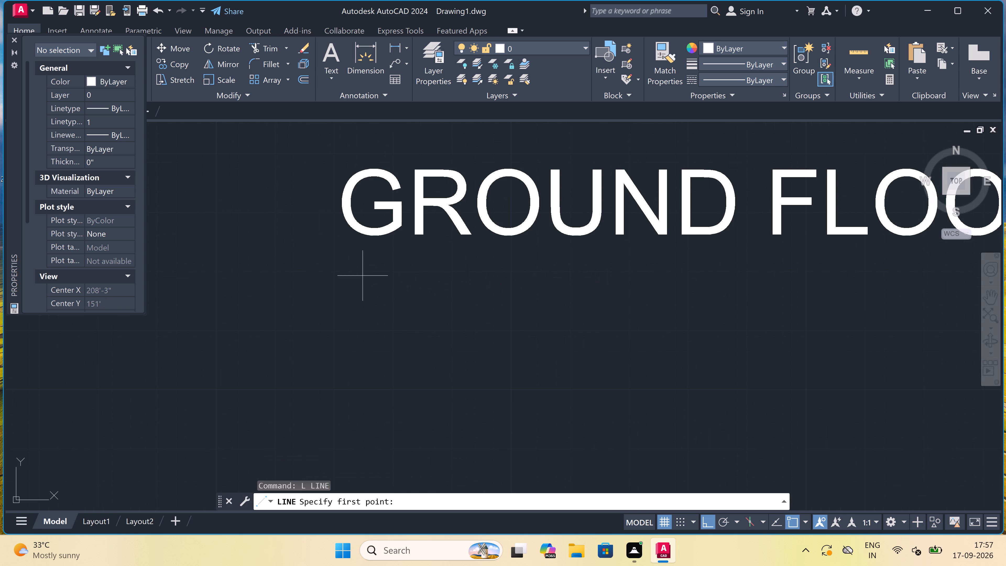
scroll(333, 249, up, 4)
drag(316, 247, 322, 248)
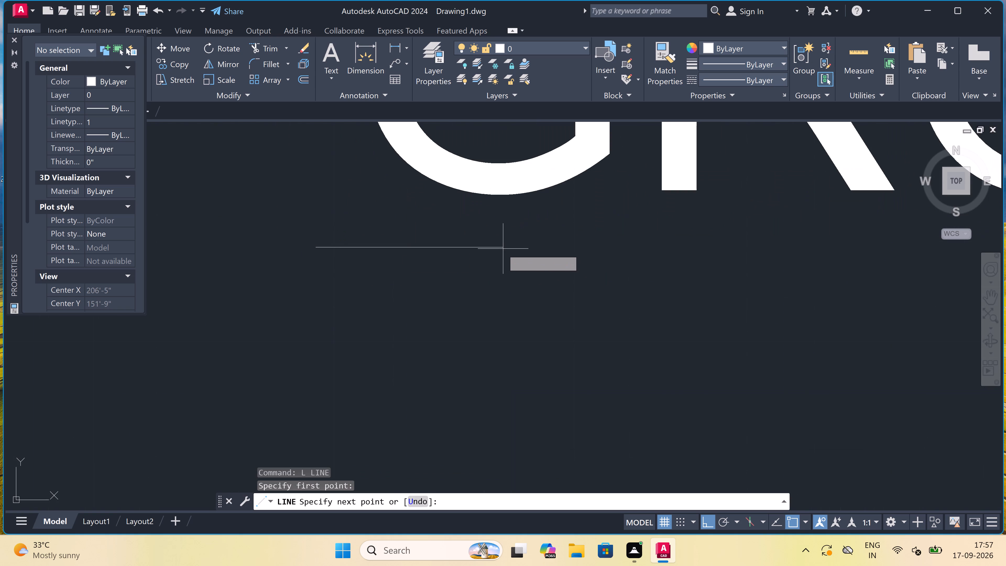
key(F8)
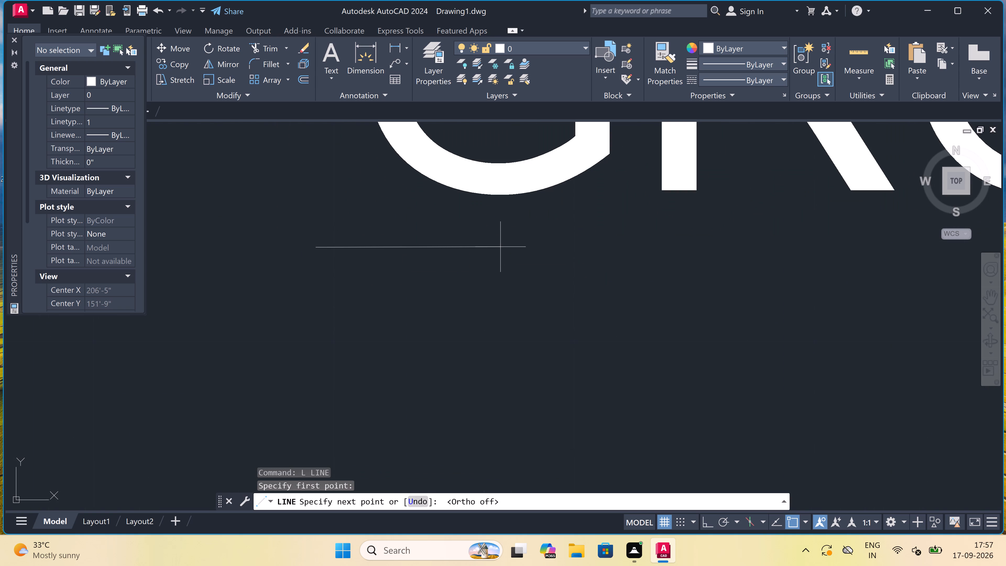
key(F8)
scroll(498, 247, down, 7)
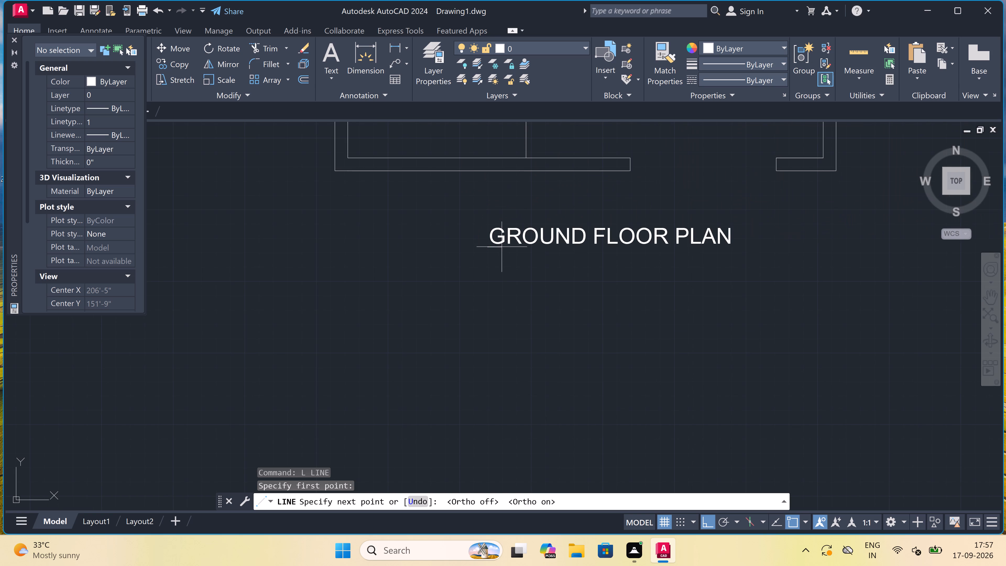
scroll(726, 243, up, 3)
scroll(790, 267, up, 2)
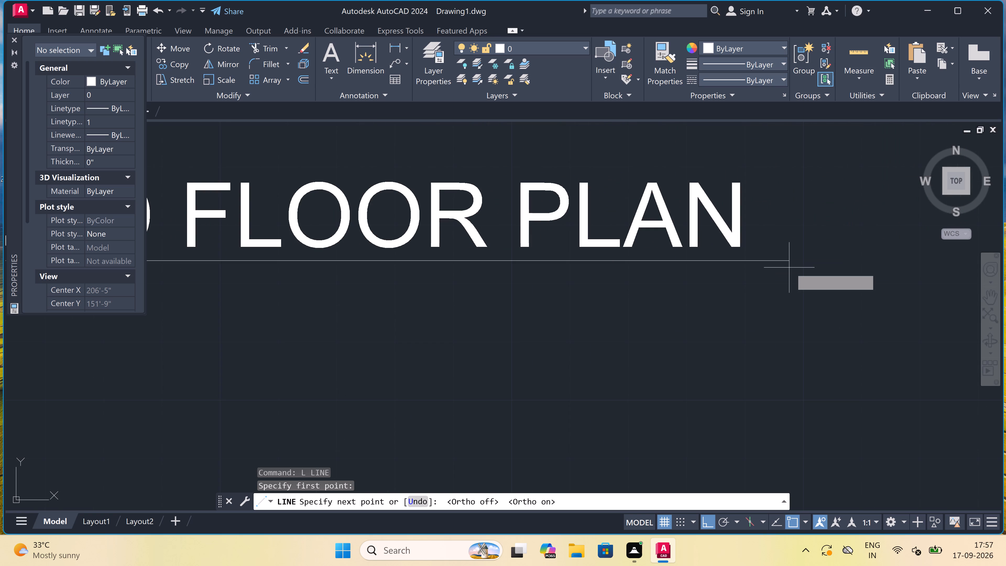
scroll(790, 267, up, 1)
scroll(763, 240, up, 3)
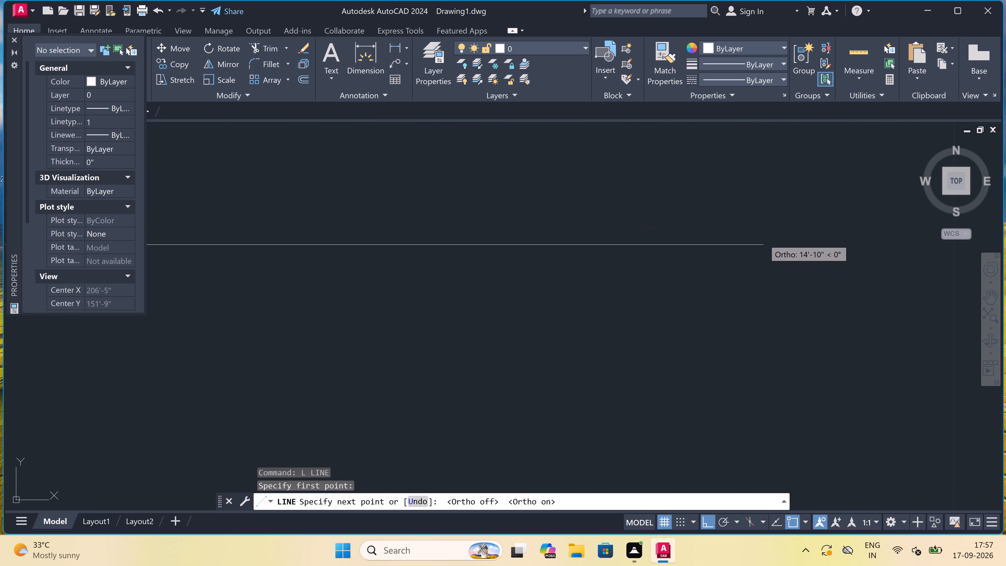
scroll(759, 252, up, 2)
click(756, 227)
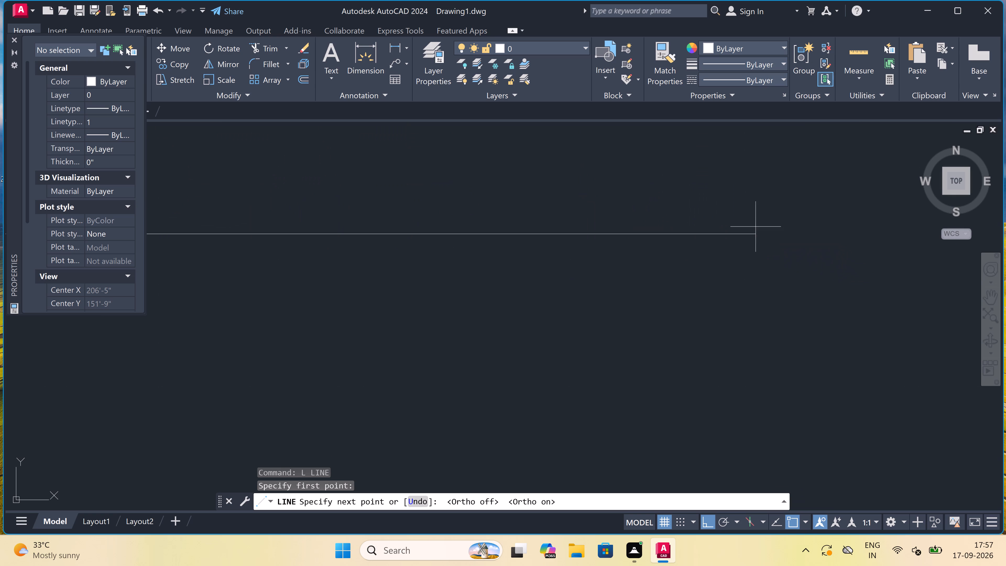
key(Escape)
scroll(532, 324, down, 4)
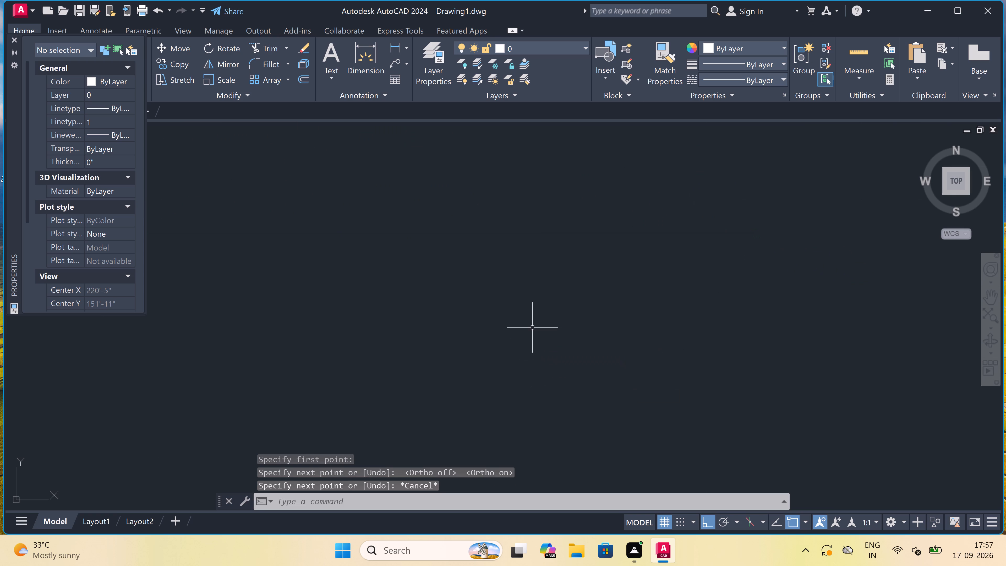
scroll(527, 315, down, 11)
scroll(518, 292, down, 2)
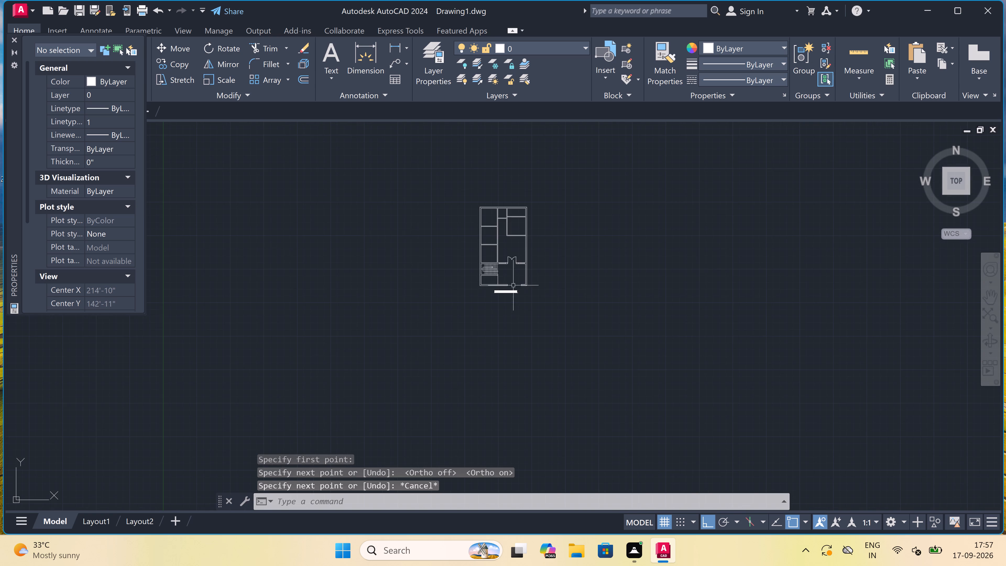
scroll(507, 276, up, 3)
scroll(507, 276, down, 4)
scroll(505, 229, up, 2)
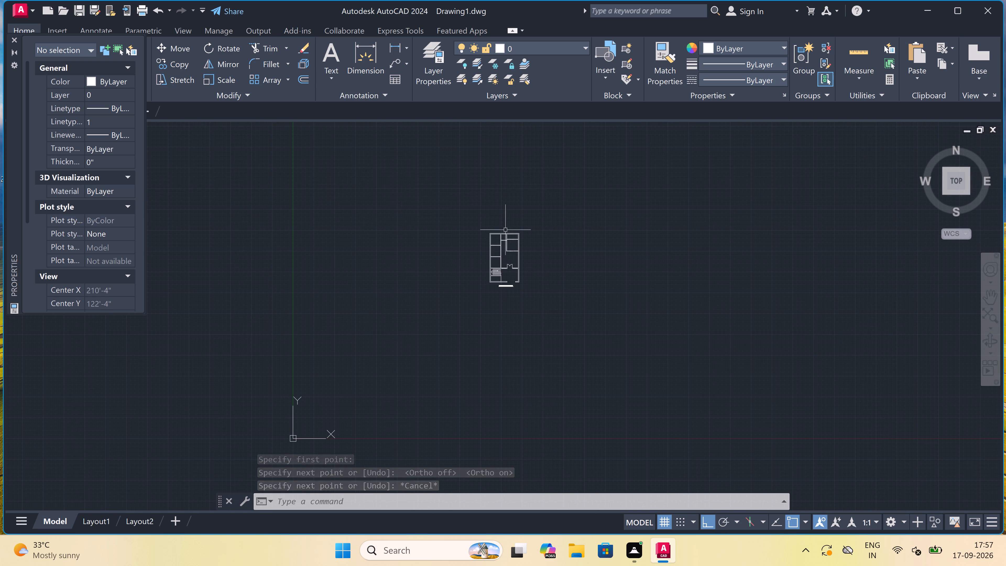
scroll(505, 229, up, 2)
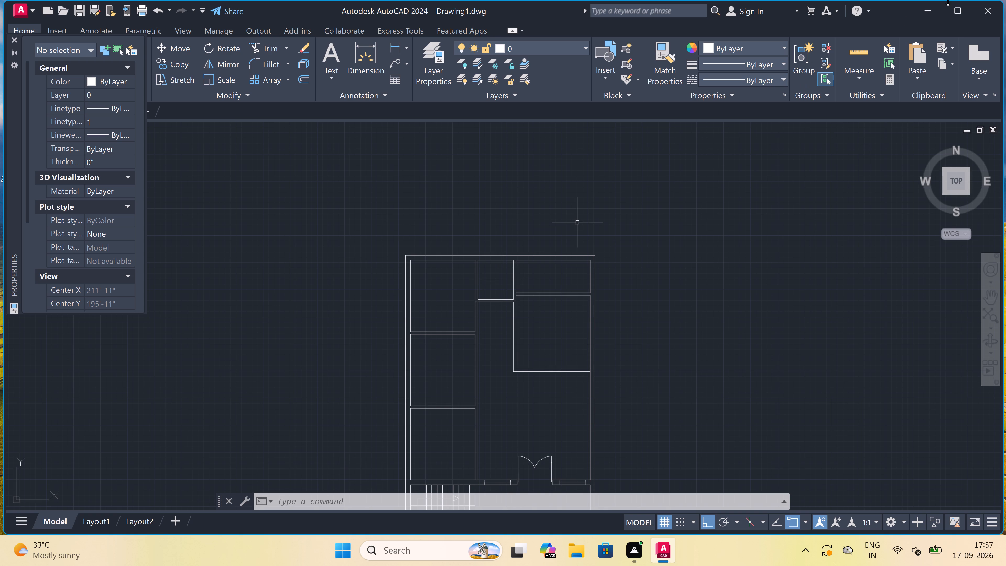
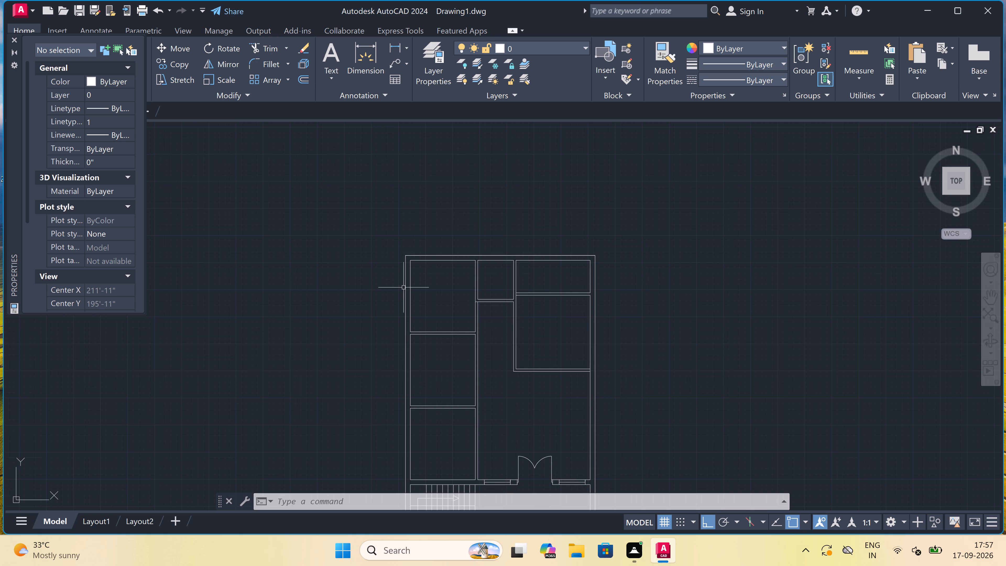
Draw a 5' window in the west outer wall of the rear-left room, making its centre line from 4' and 1' segments.
key(l)
key(space)
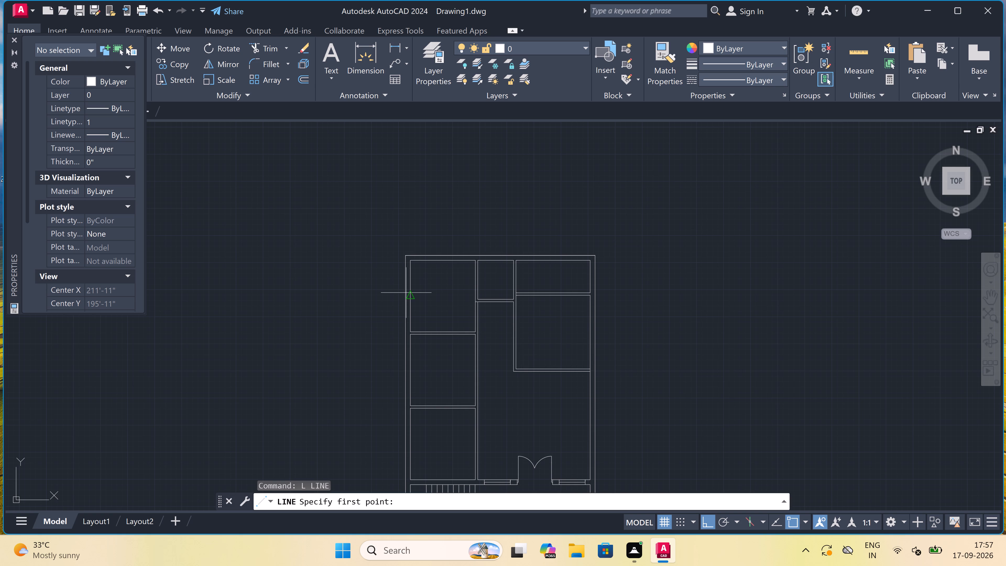
scroll(406, 292, up, 1)
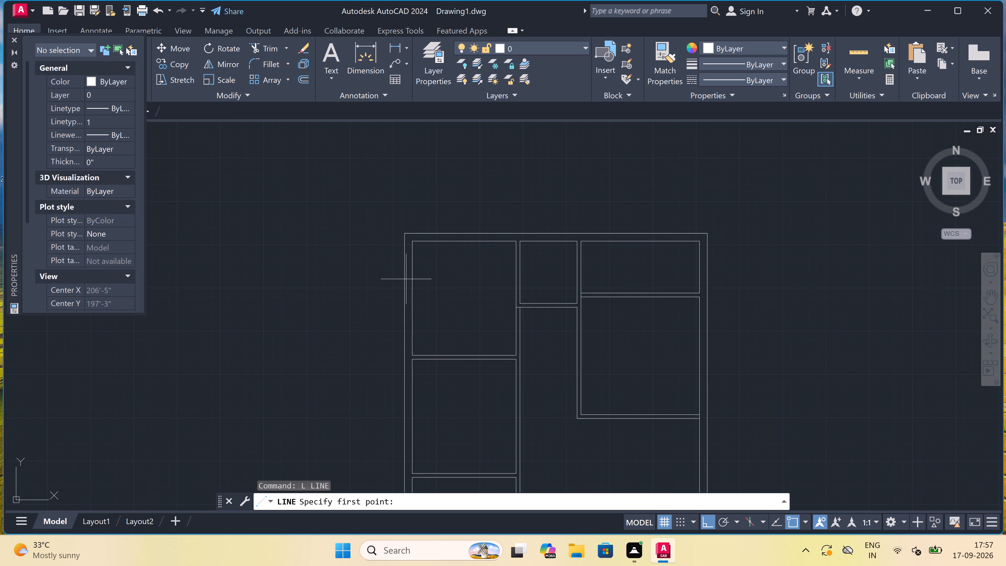
click(403, 266)
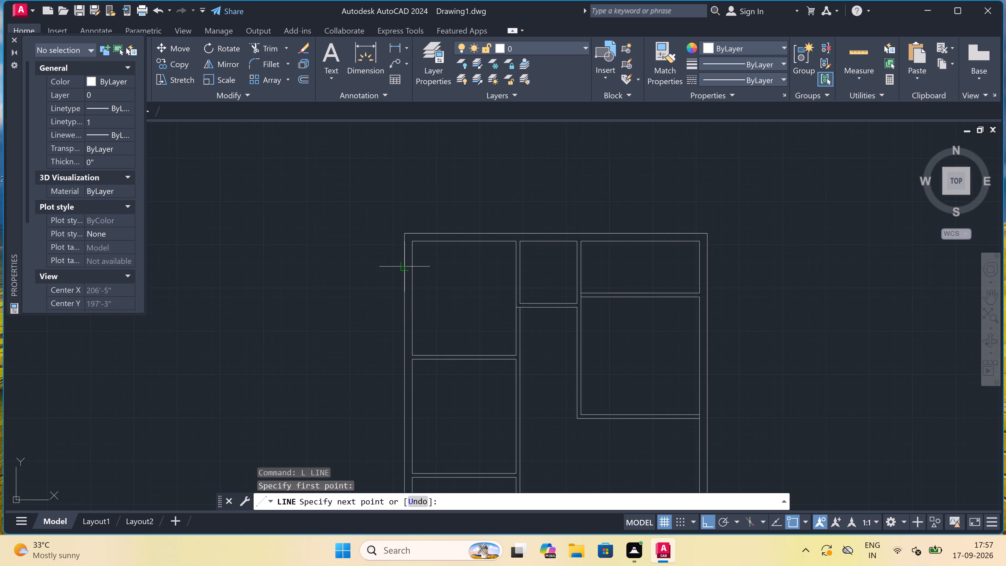
click(413, 266)
scroll(410, 265, up, 1)
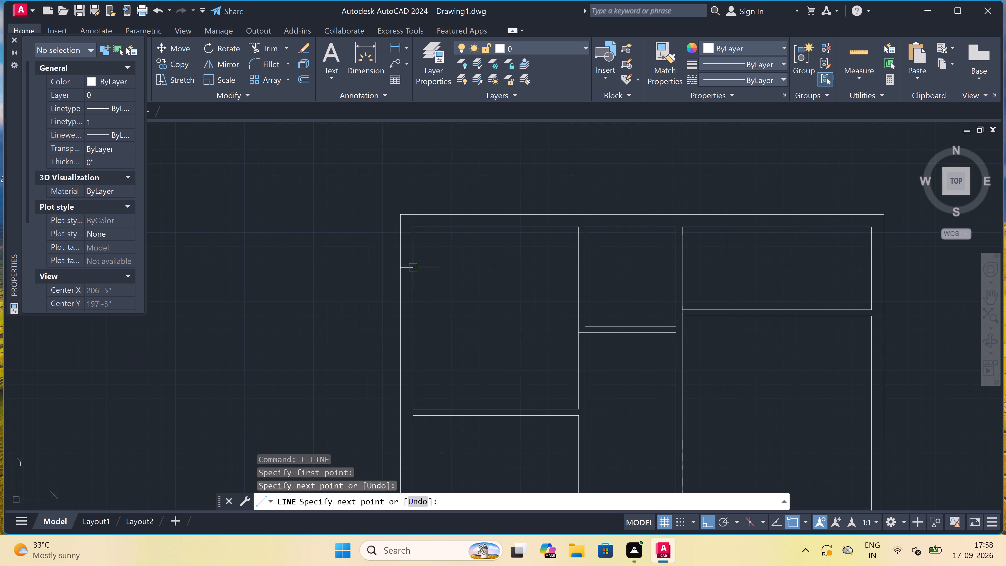
double_click(406, 264)
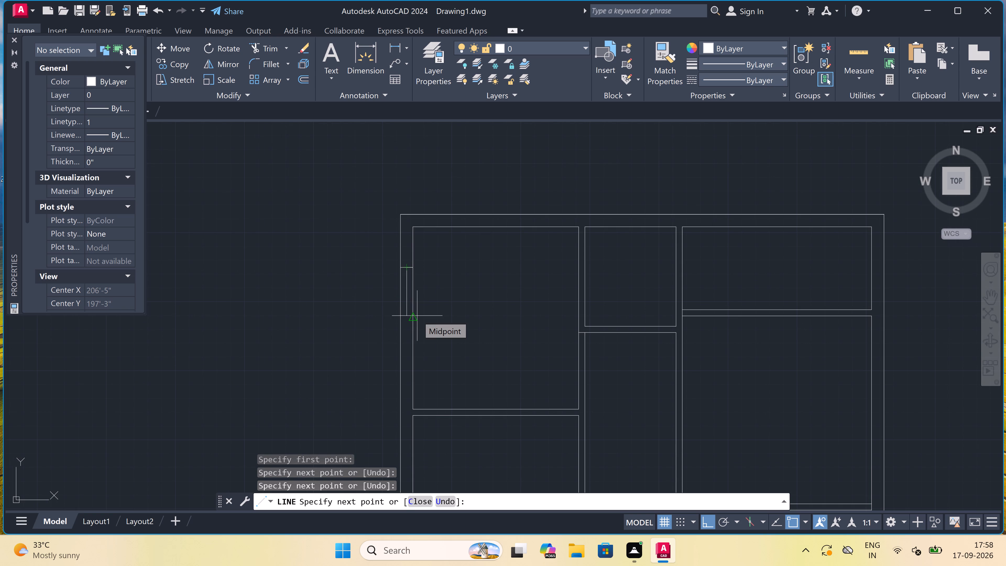
text(4')
key(space)
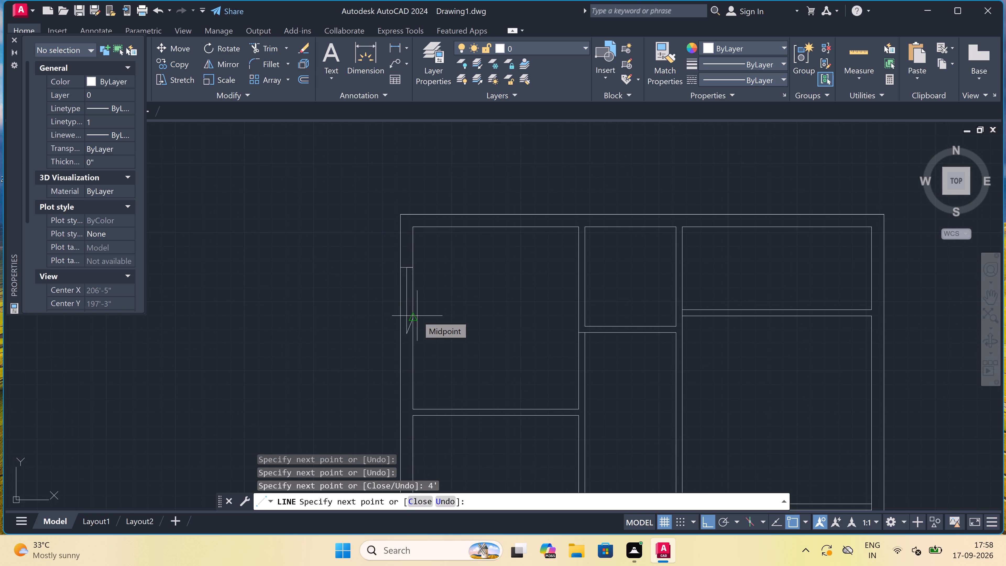
text(1')
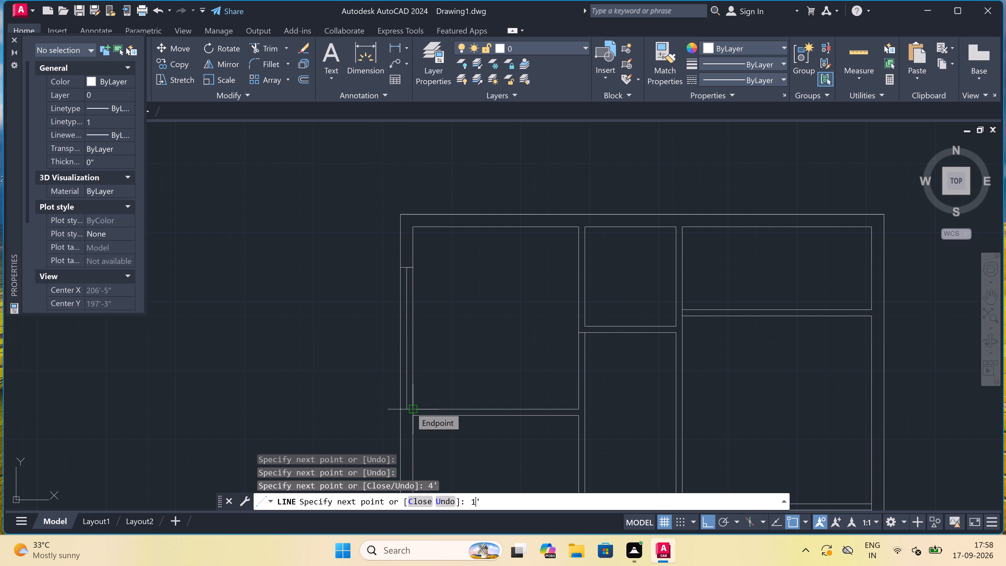
key(space)
scroll(403, 336, up, 2)
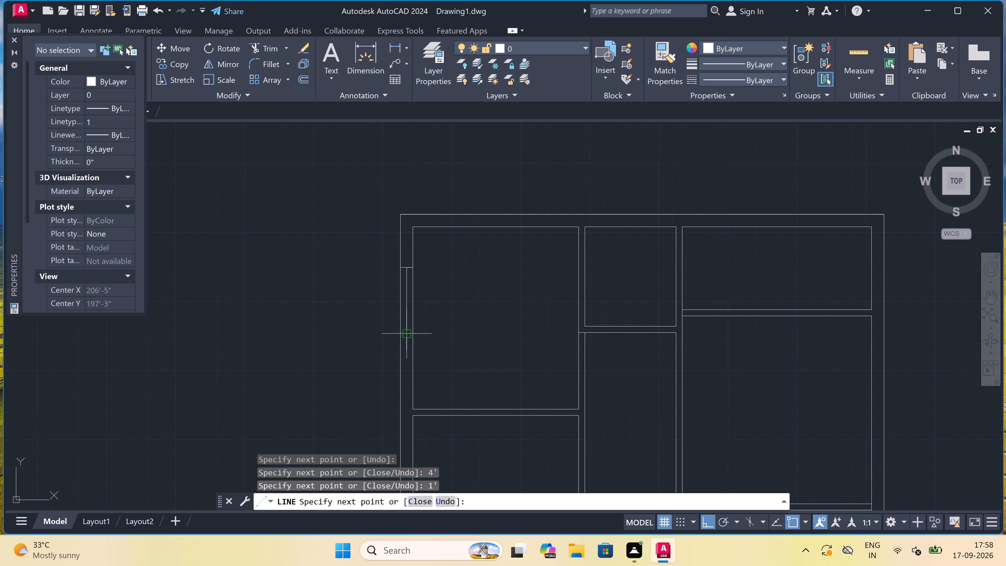
click(394, 371)
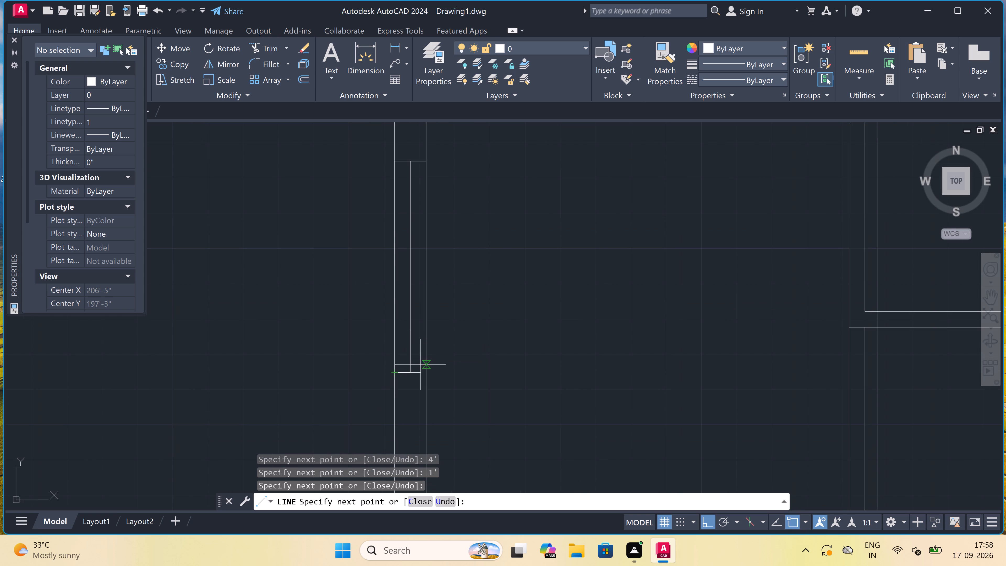
click(427, 369)
key(Escape)
Draw a 3' window with end lines and a centre line in the west outer wall of the middle left-hand room.
scroll(441, 316, down, 6)
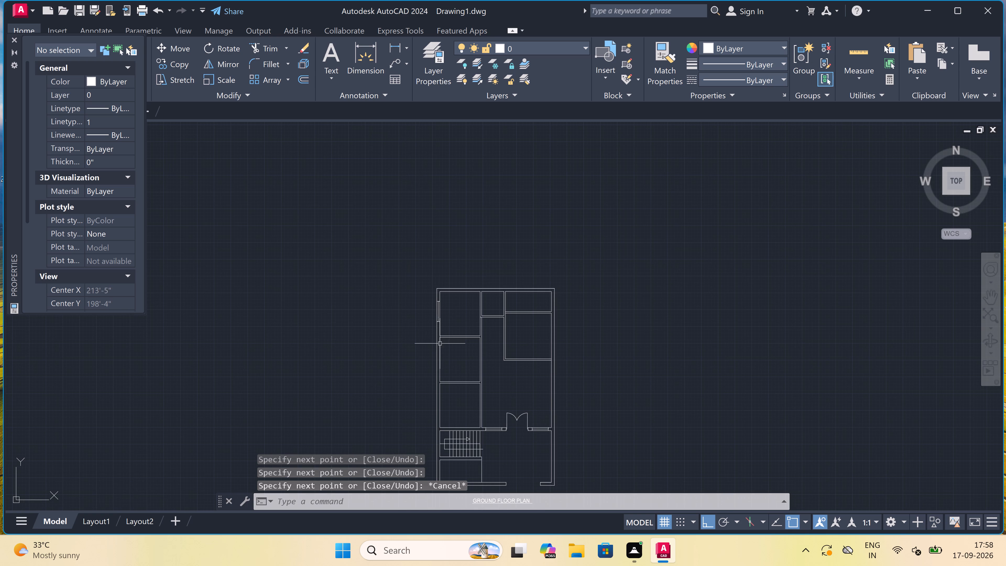
key(space)
scroll(421, 395, up, 2)
scroll(463, 273, up, 1)
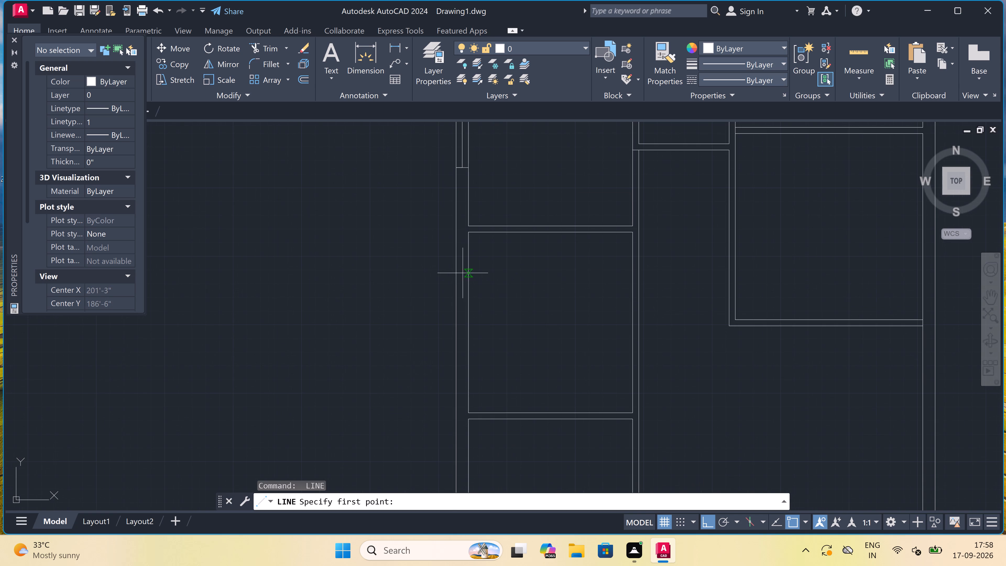
click(456, 278)
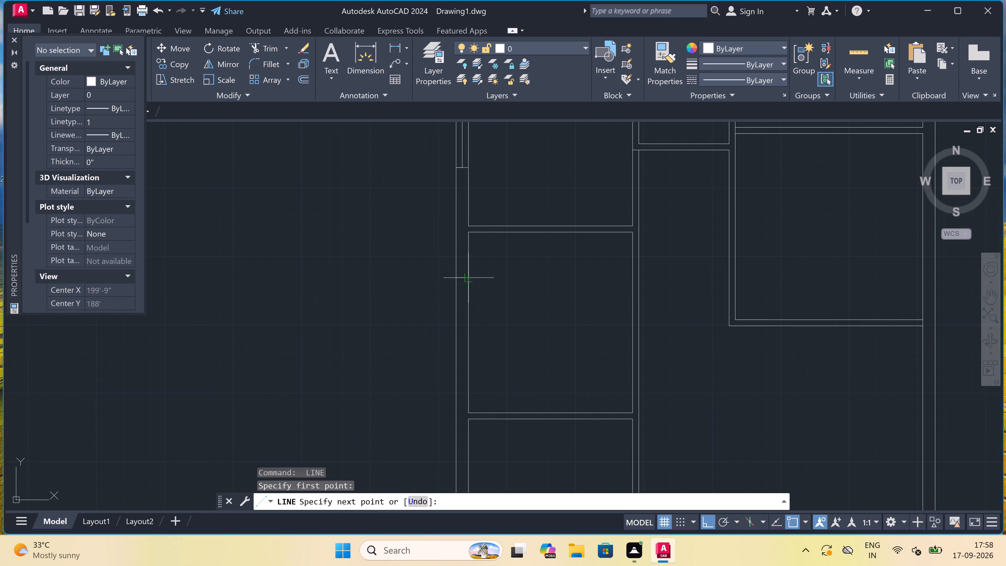
click(466, 279)
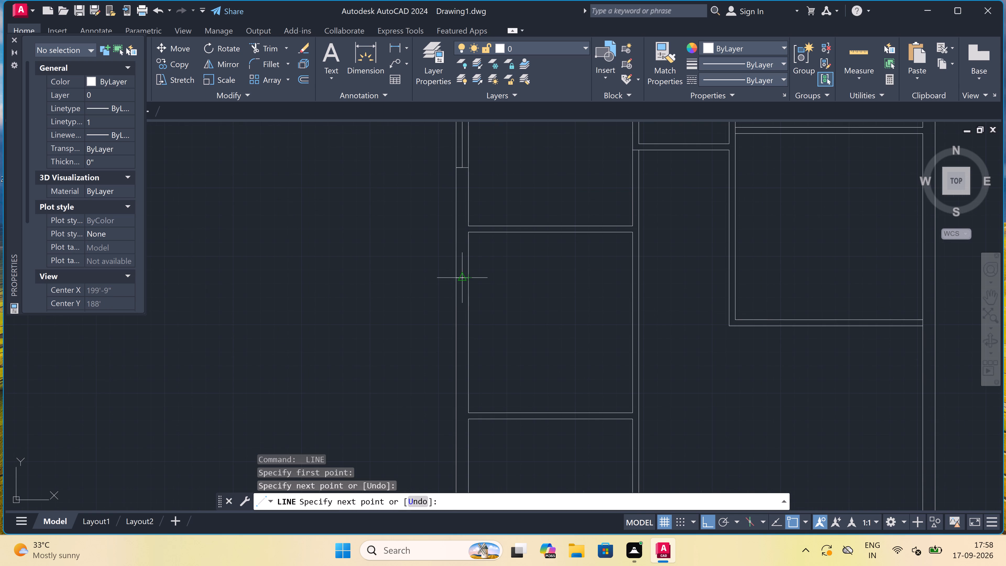
click(462, 278)
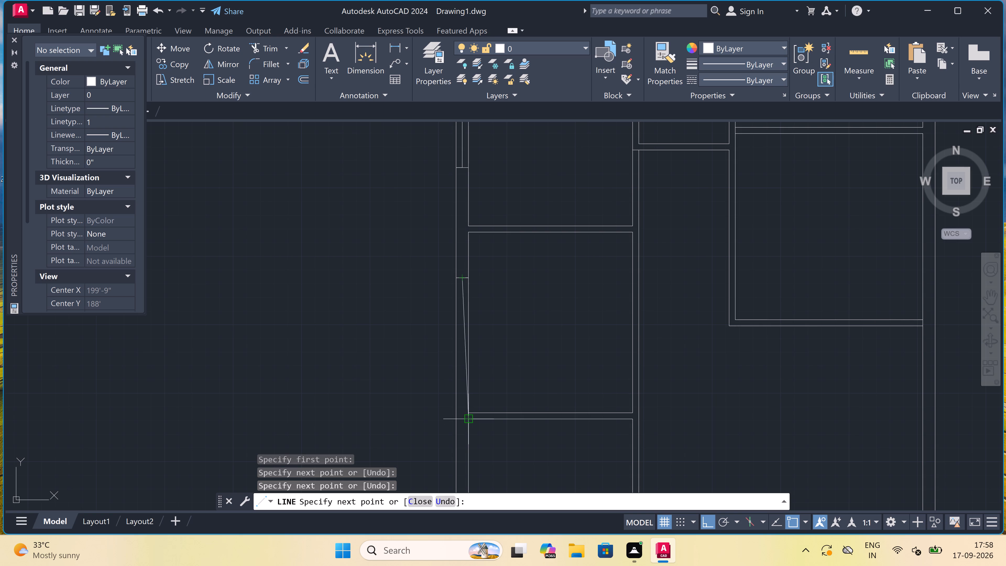
text(3')
key(space)
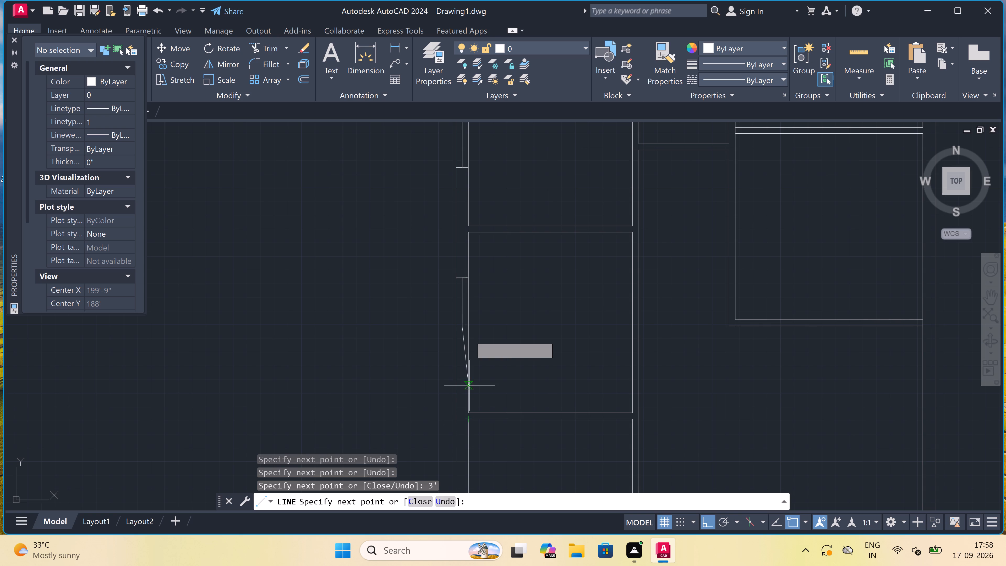
scroll(474, 318, up, 2)
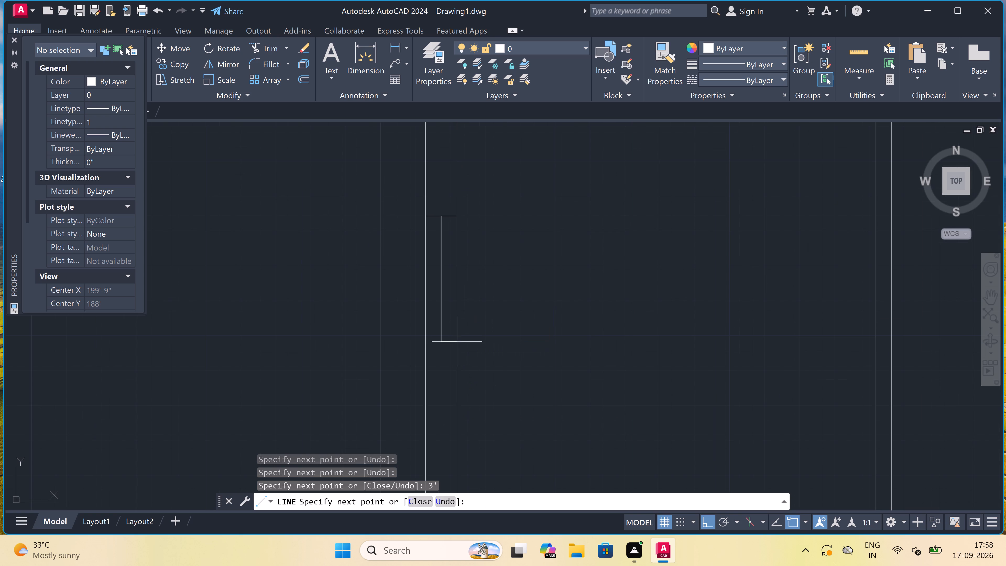
click(461, 337)
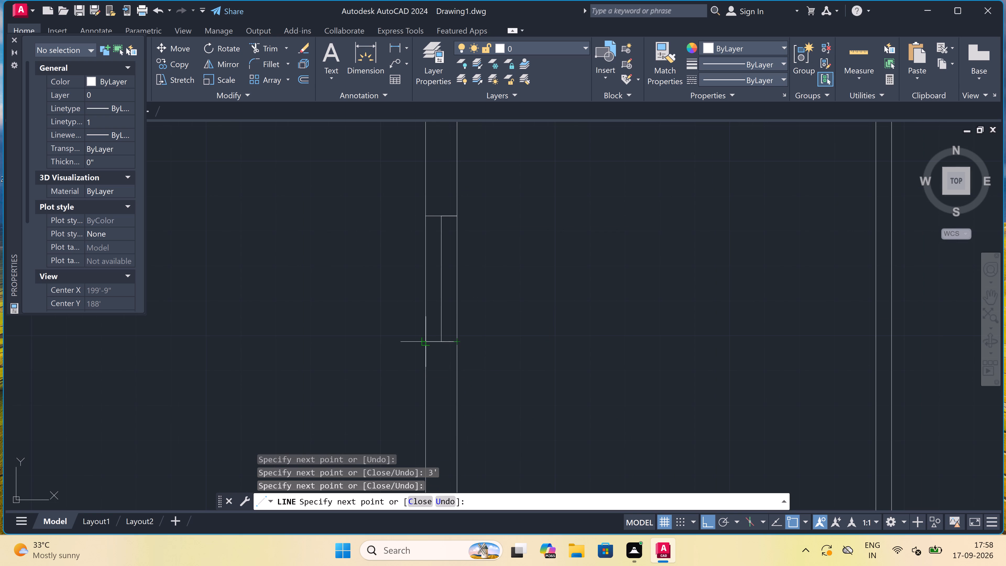
click(423, 339)
key(Escape)
Draw a 5' window with end lines and a centre line in the west outer wall of the room behind the staircase.
scroll(424, 302, down, 3)
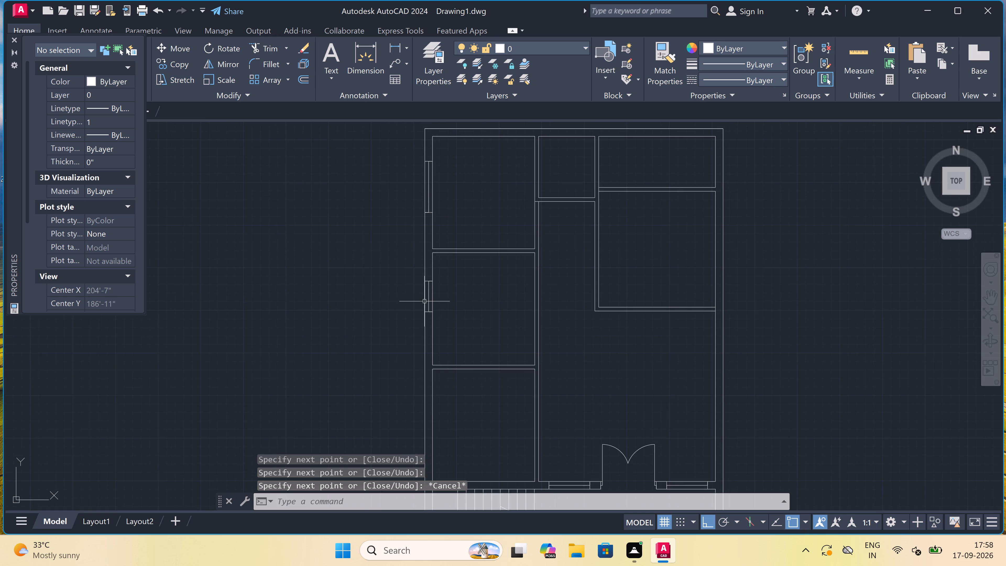
scroll(424, 301, down, 1)
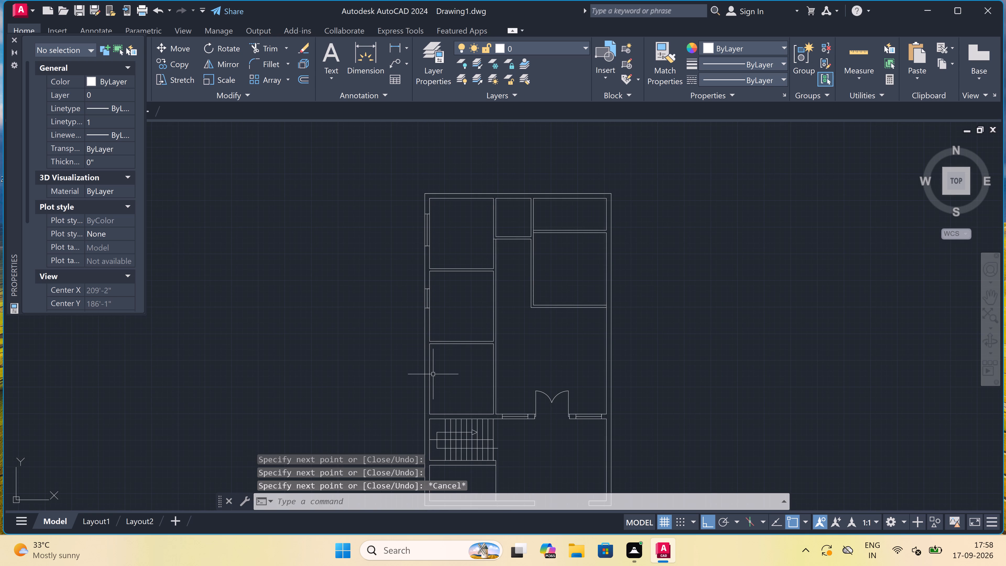
scroll(431, 378, up, 3)
scroll(427, 375, down, 3)
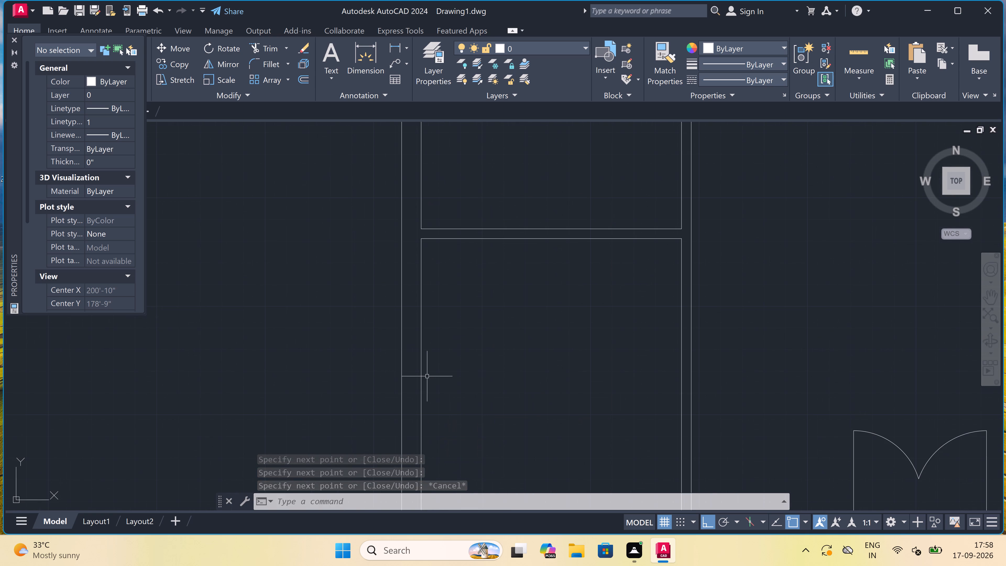
scroll(417, 402, up, 2)
key(space)
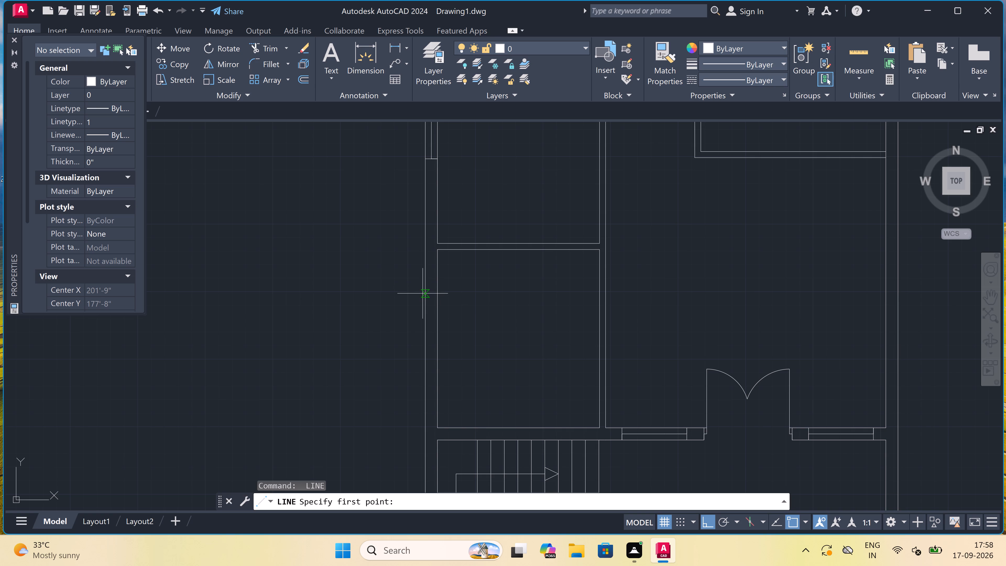
click(425, 291)
click(439, 289)
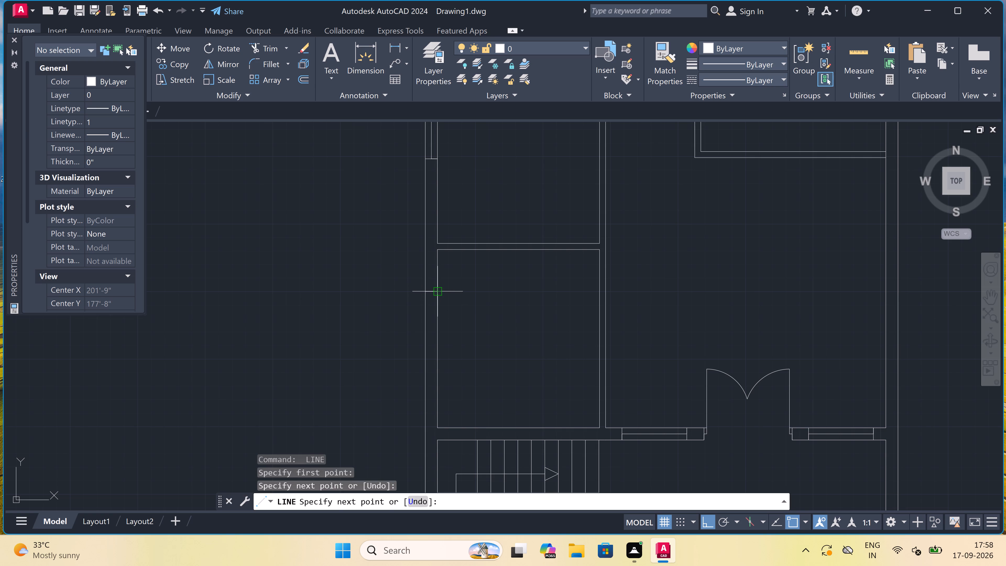
click(431, 289)
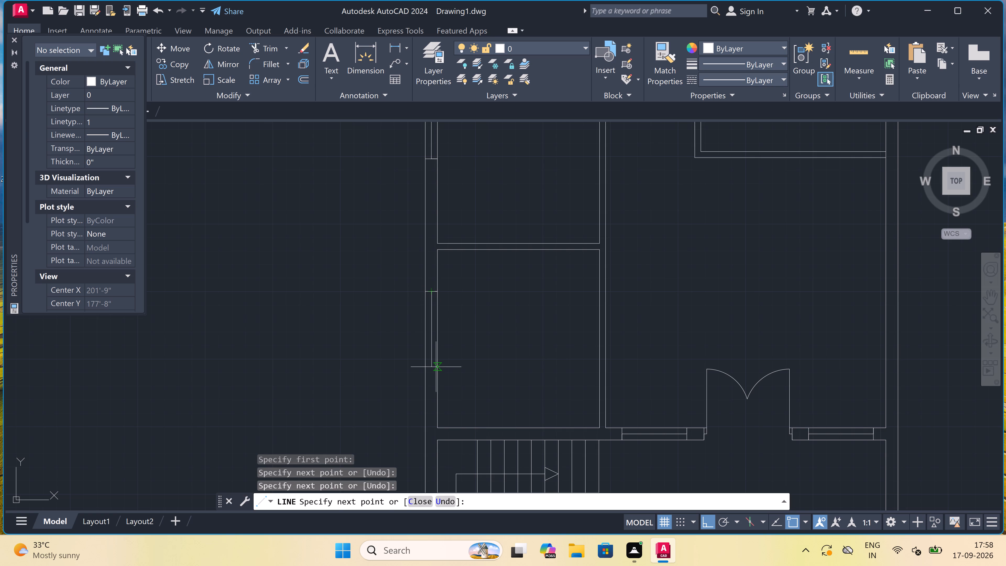
text(5')
key(space)
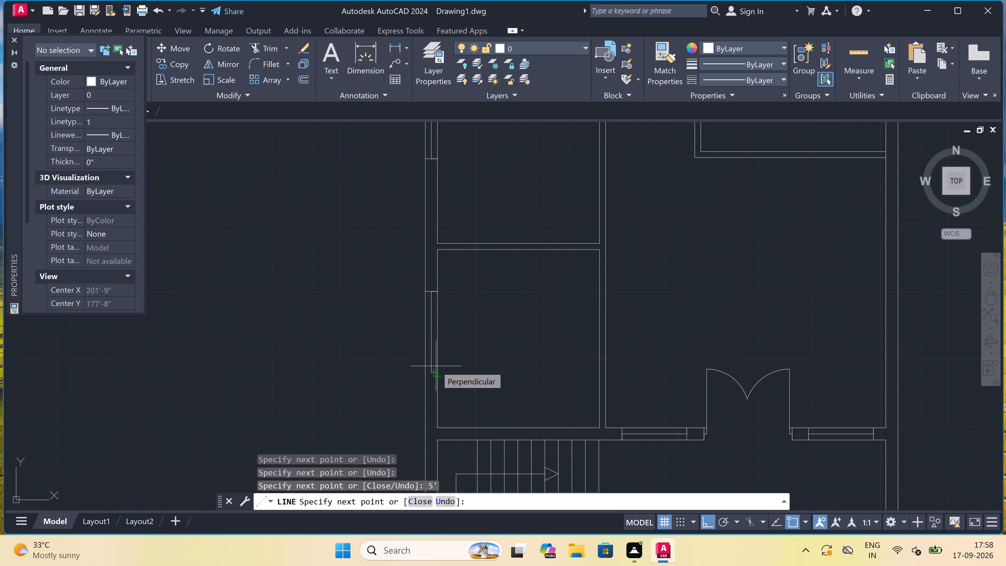
scroll(435, 364, up, 1)
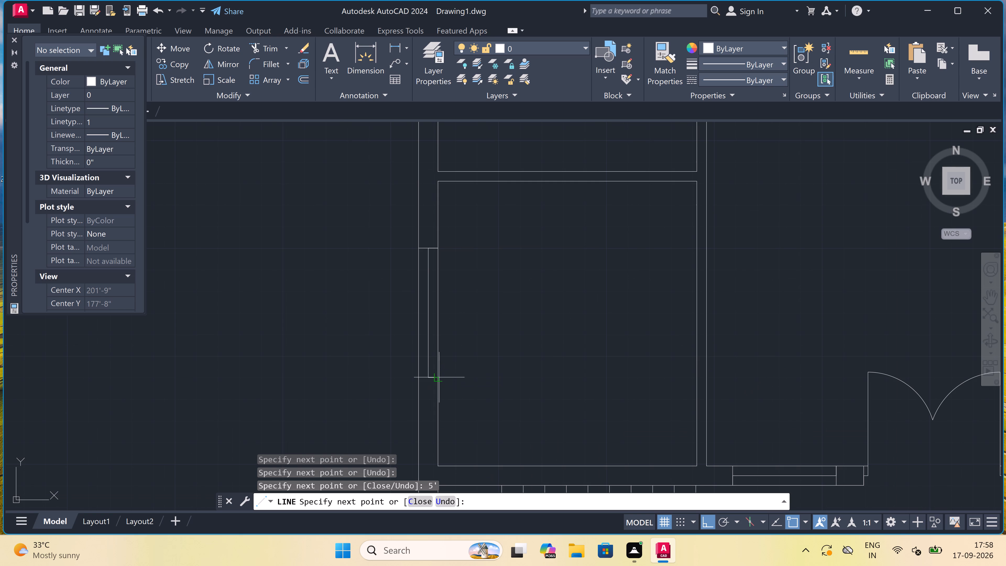
click(440, 375)
click(421, 375)
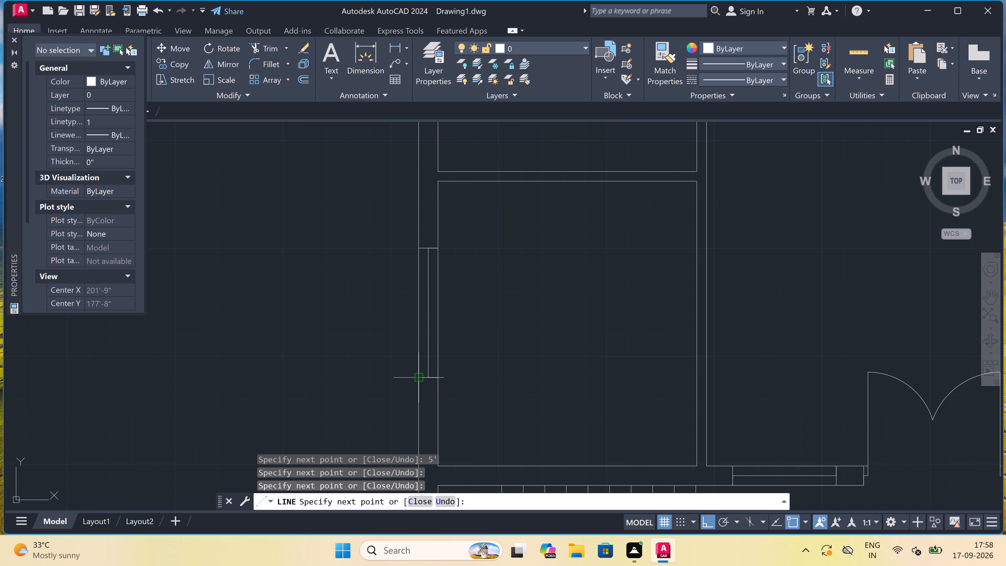
key(Escape)
Draw a 2' window with end lines and a centre line in the rear outer wall of the small middle room.
scroll(410, 328, down, 5)
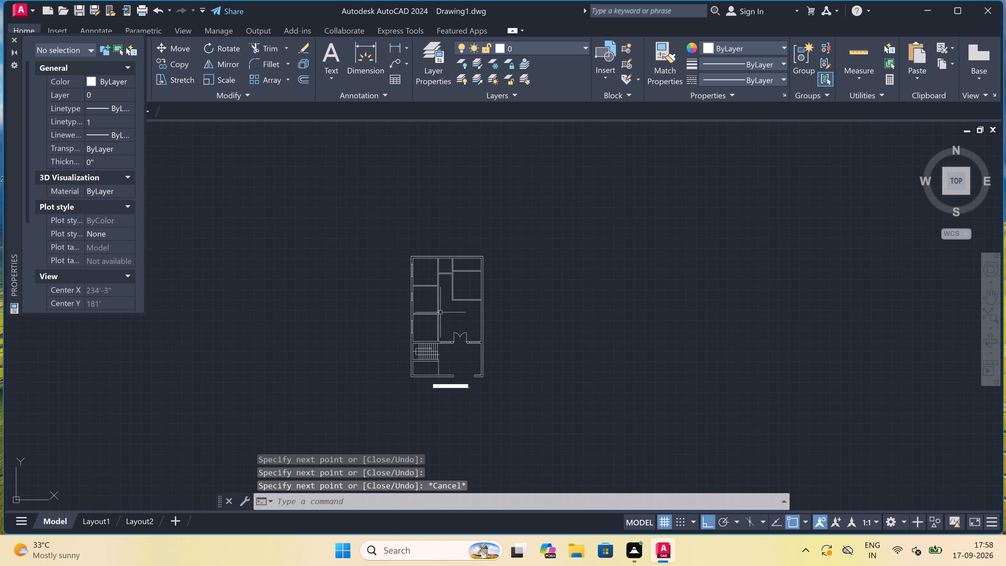
scroll(449, 239, up, 1)
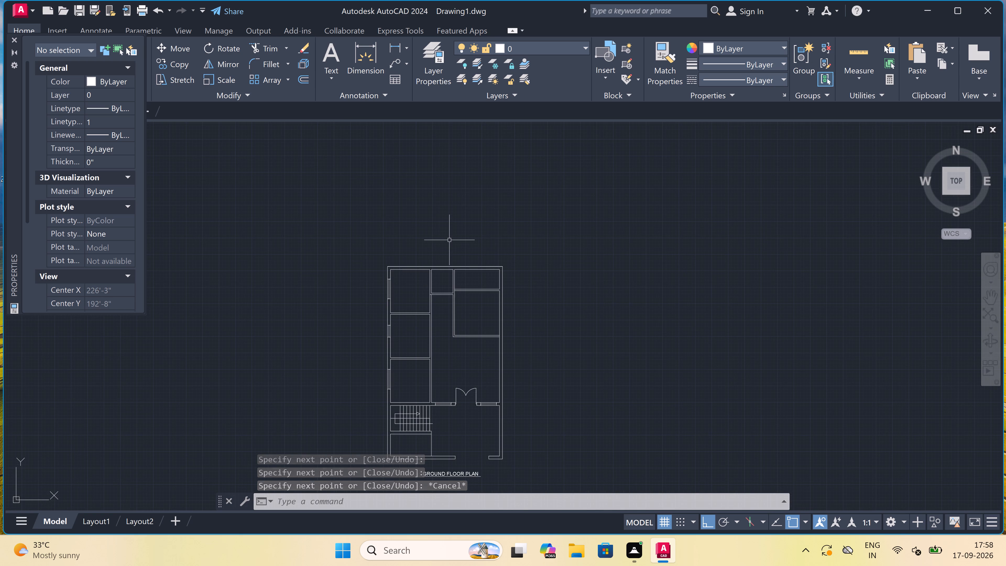
scroll(448, 240, up, 3)
key(space)
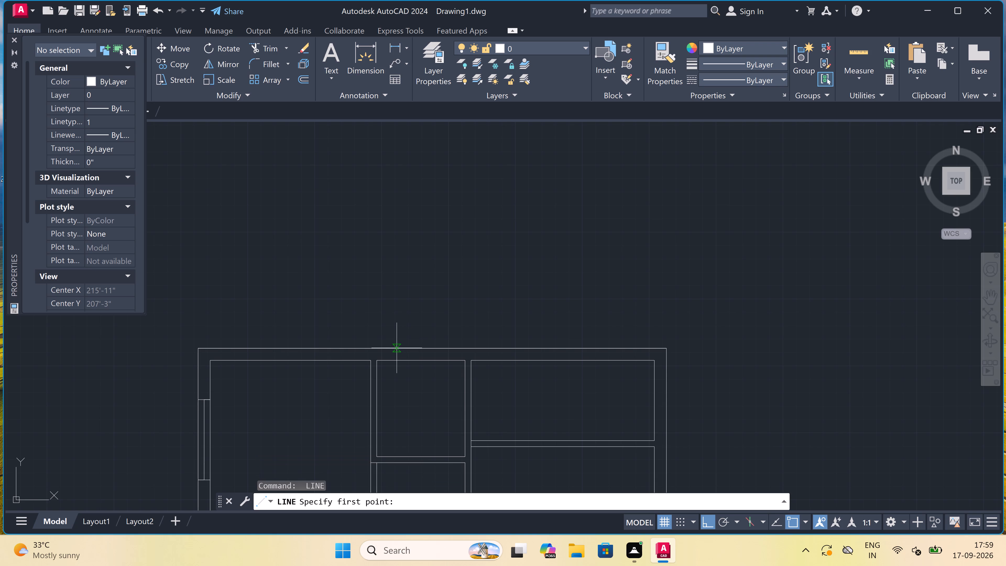
click(397, 349)
click(398, 363)
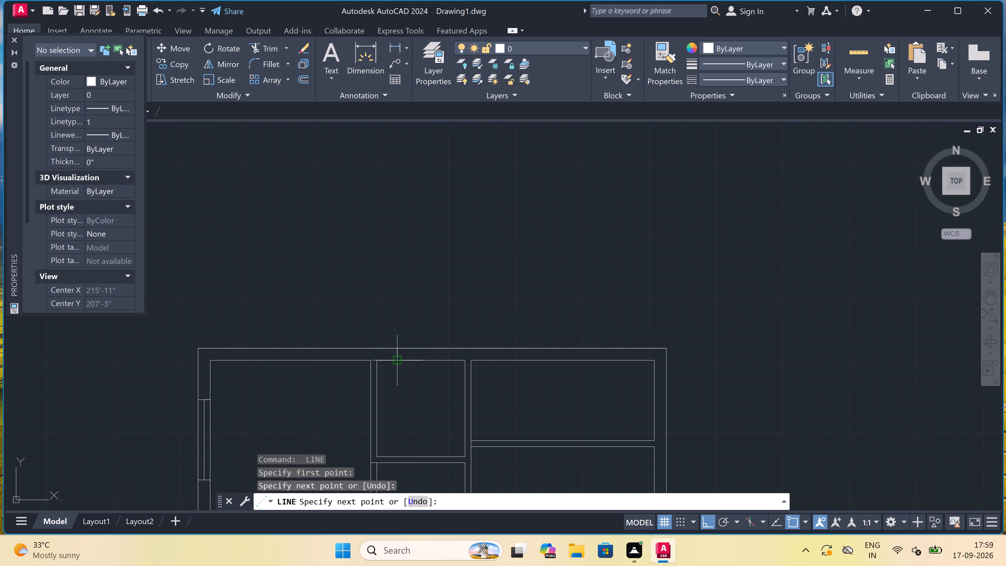
scroll(400, 358, up, 2)
drag(390, 350, 393, 350)
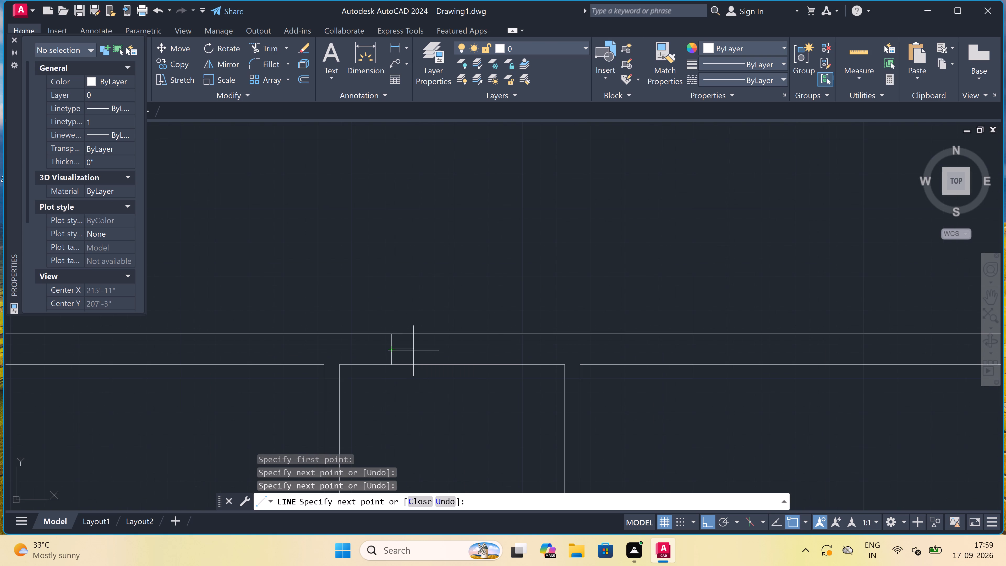
text(2')
key(space)
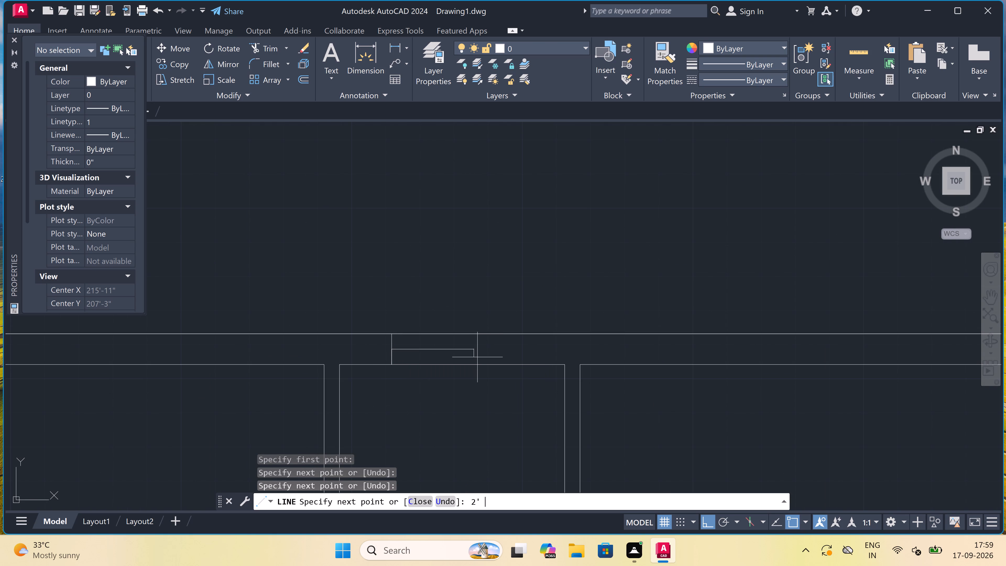
click(475, 363)
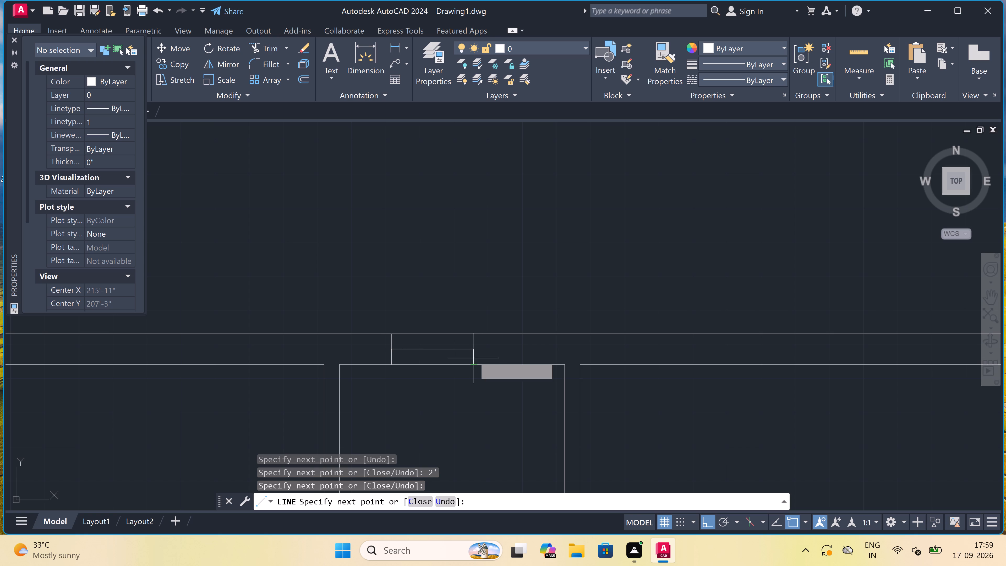
click(471, 331)
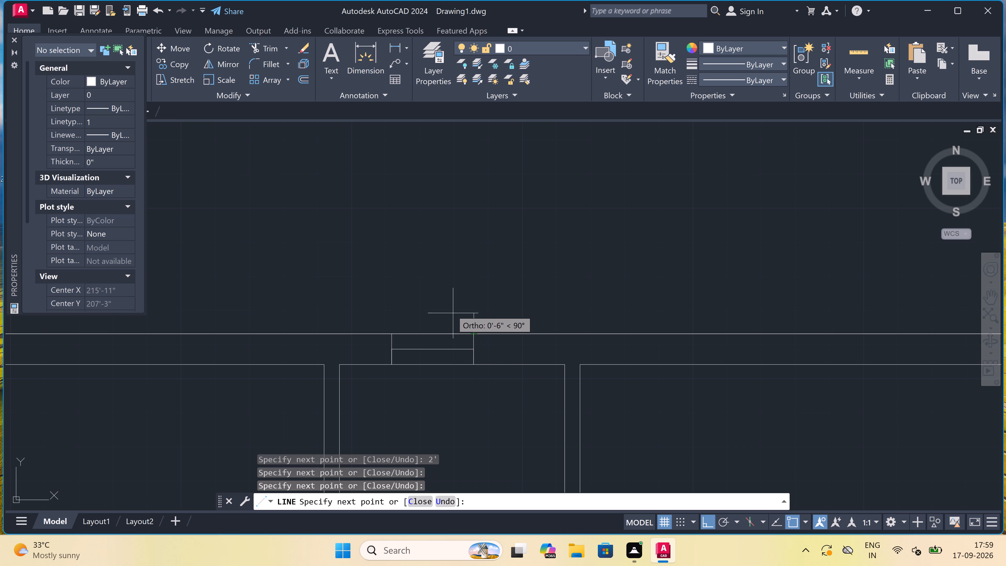
Draw a 2' window with end lines and a centre line in the east outer wall of the rear-right room.
key(Escape)
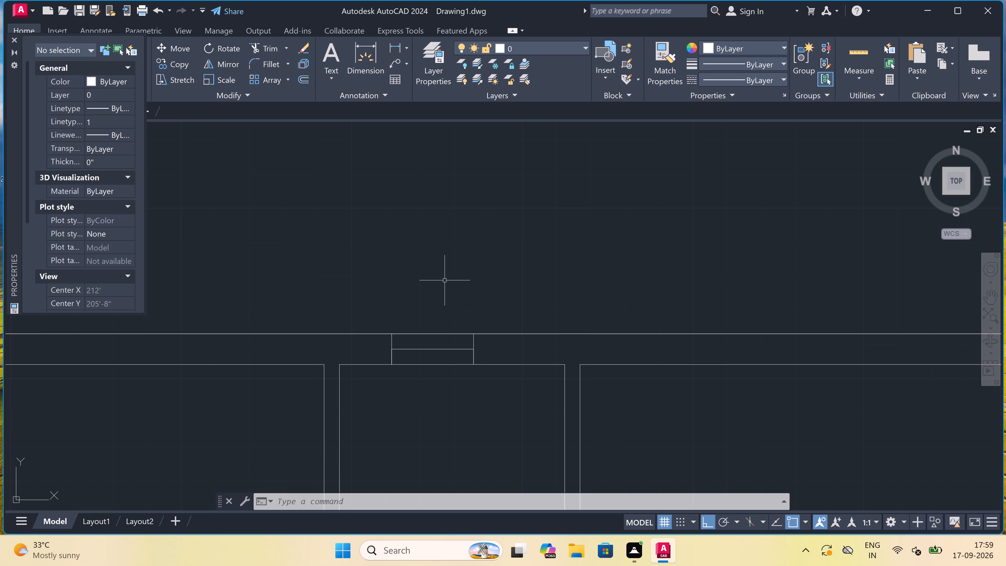
scroll(444, 280, down, 3)
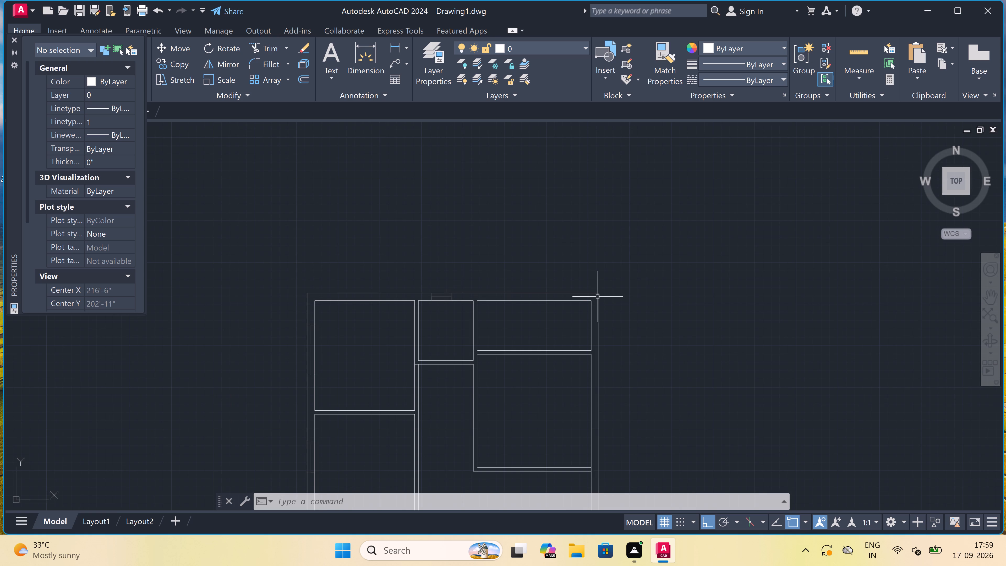
scroll(598, 297, up, 2)
key(space)
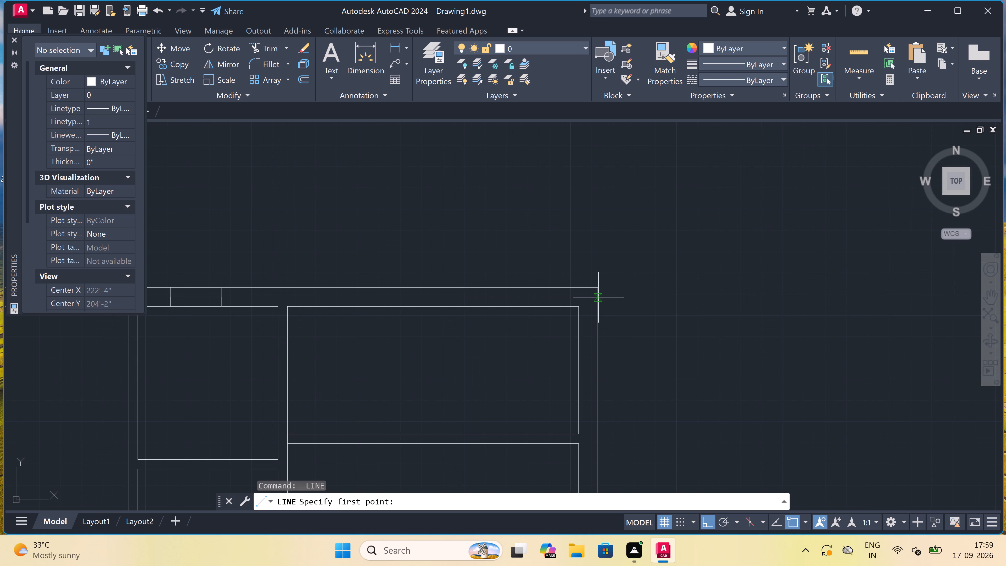
click(579, 330)
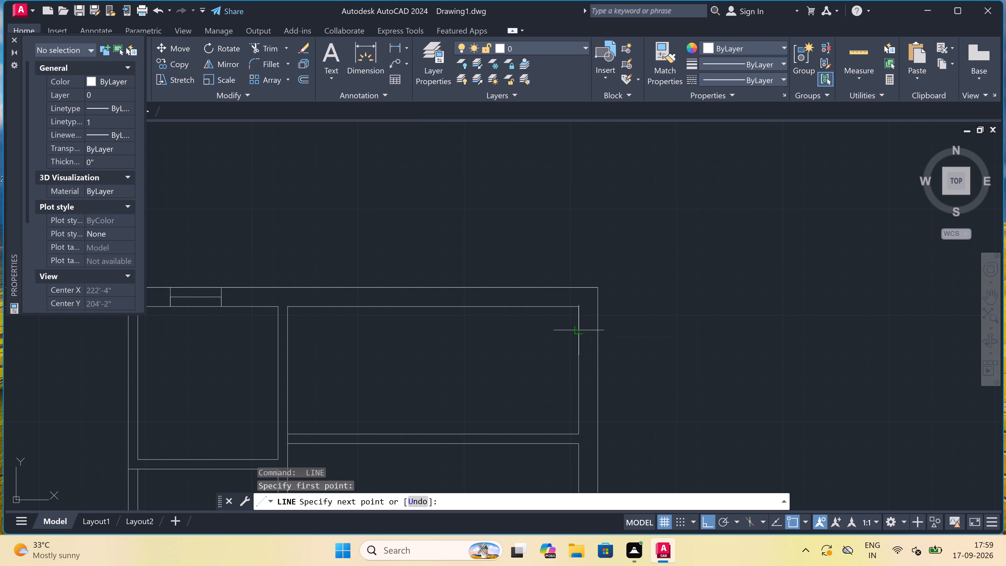
click(600, 332)
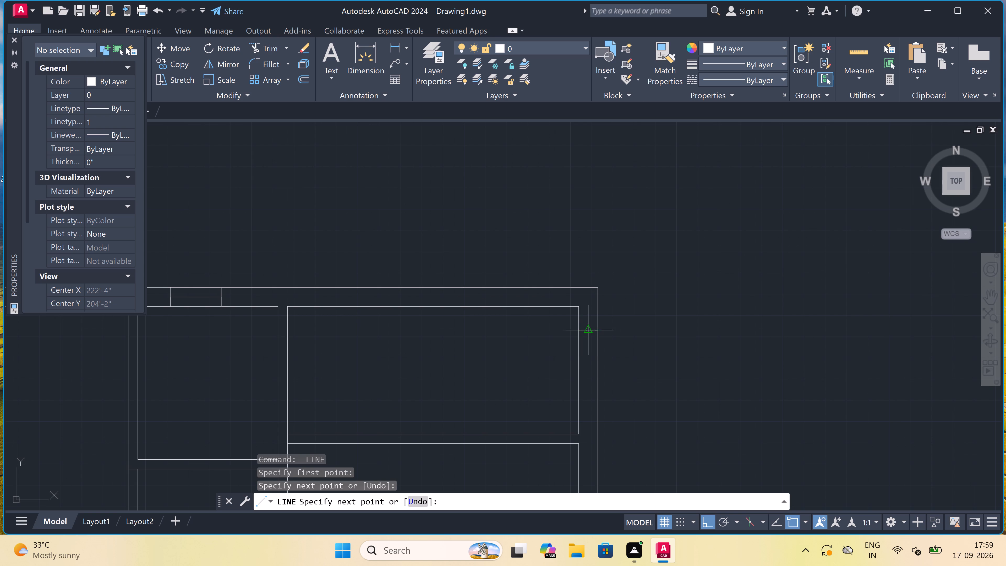
click(592, 333)
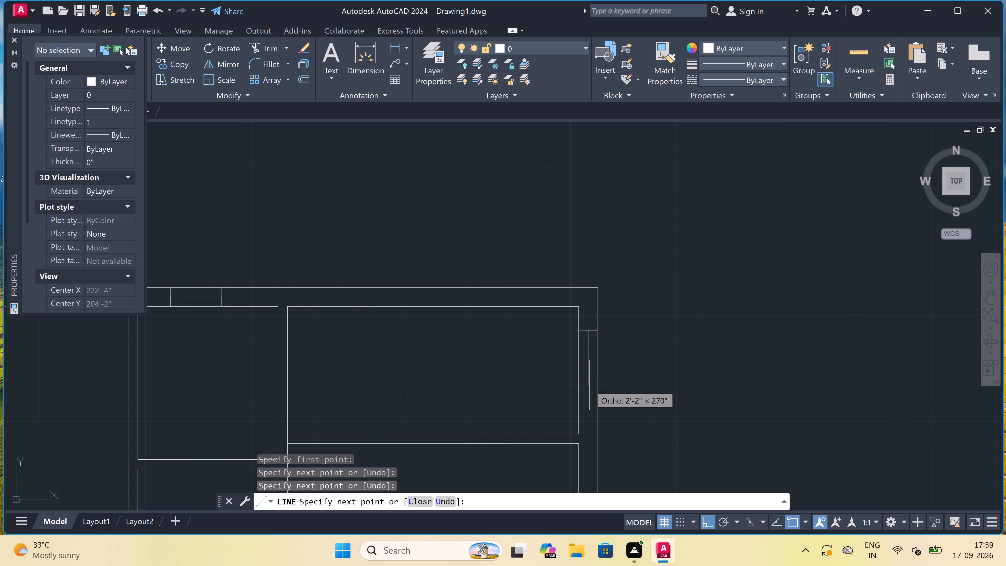
text(2')
key(space)
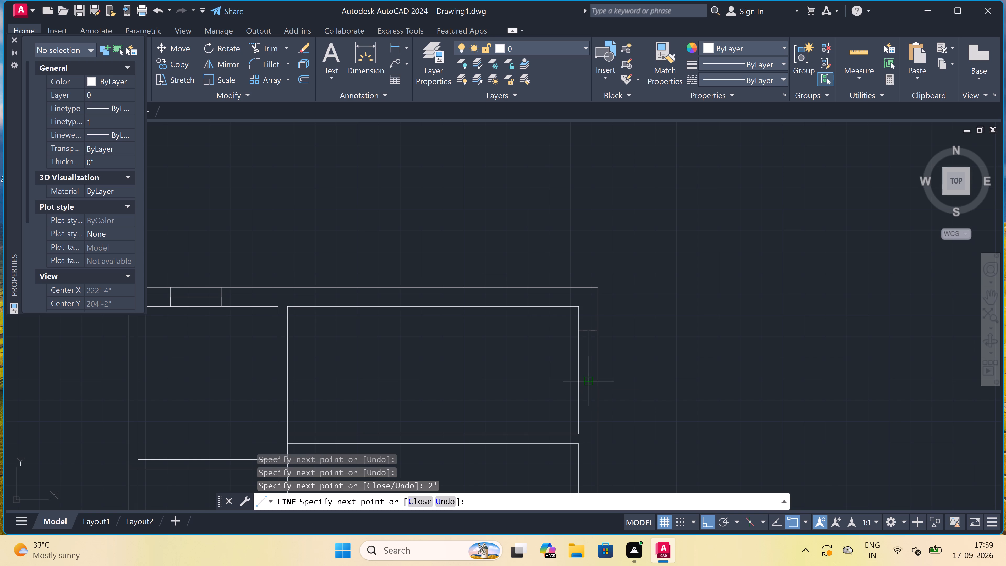
double_click(580, 383)
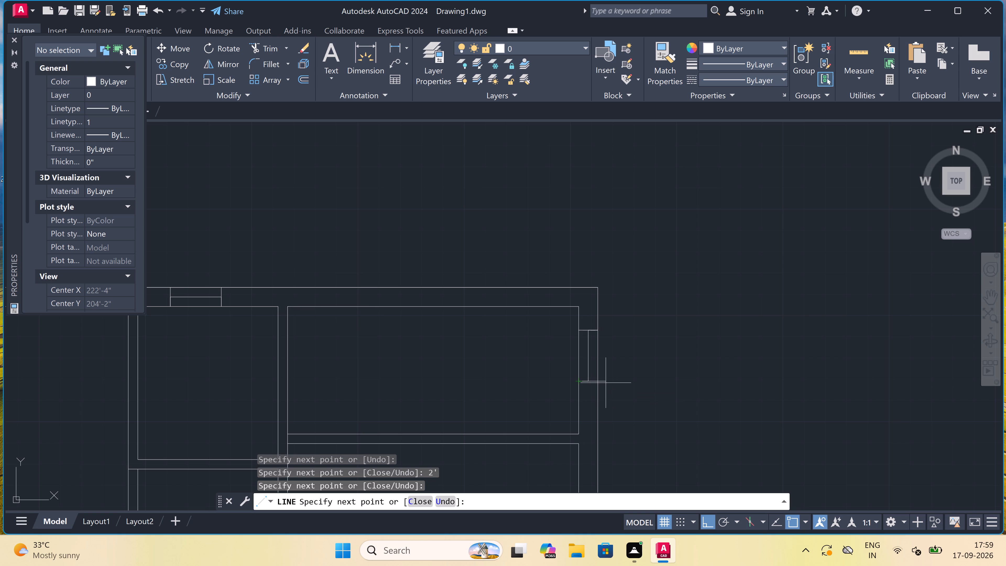
click(595, 378)
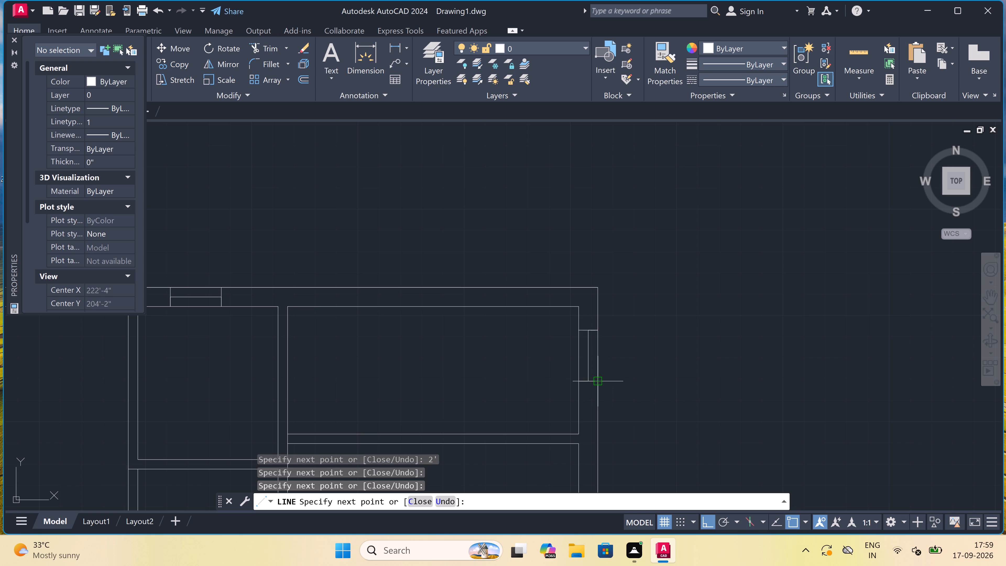
key(Escape)
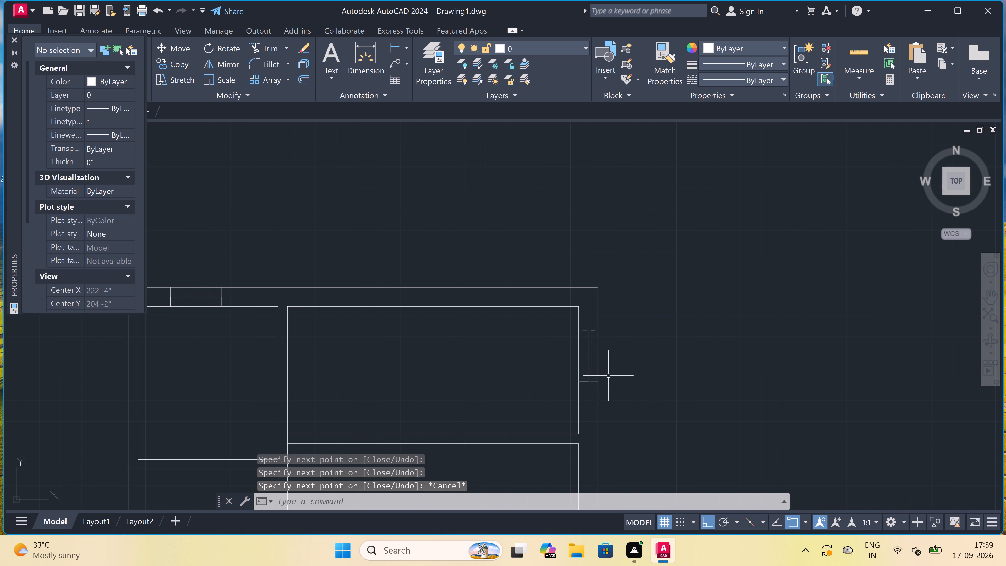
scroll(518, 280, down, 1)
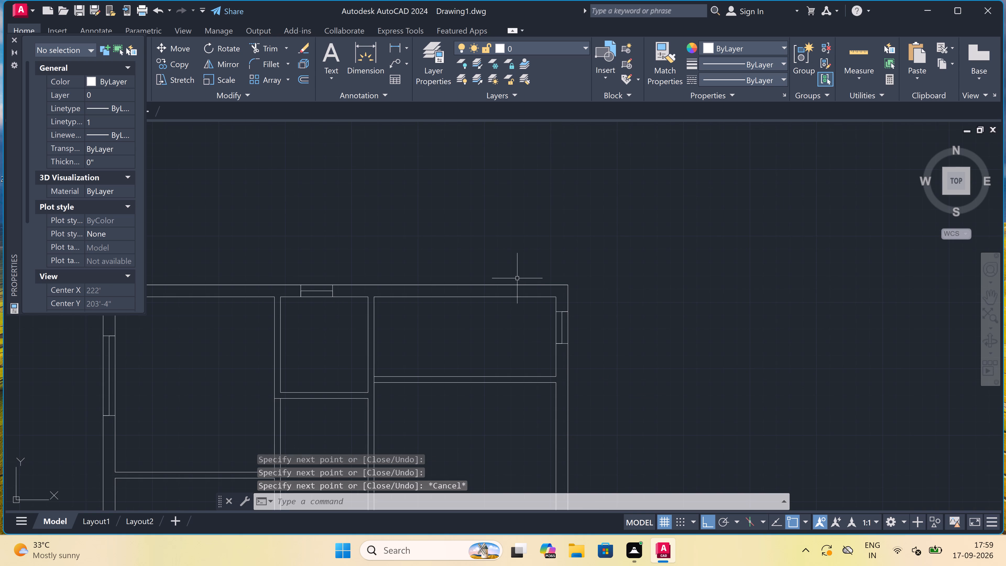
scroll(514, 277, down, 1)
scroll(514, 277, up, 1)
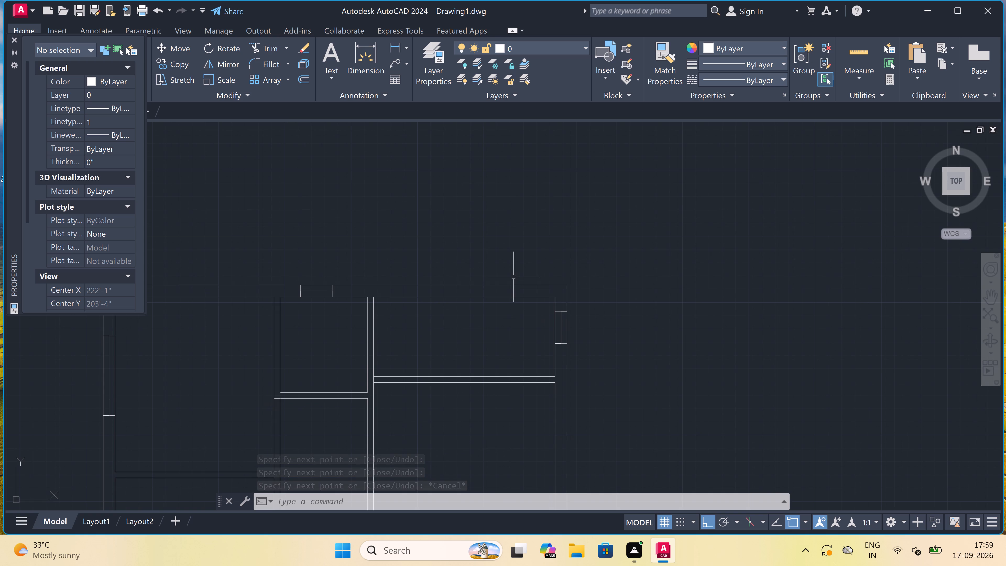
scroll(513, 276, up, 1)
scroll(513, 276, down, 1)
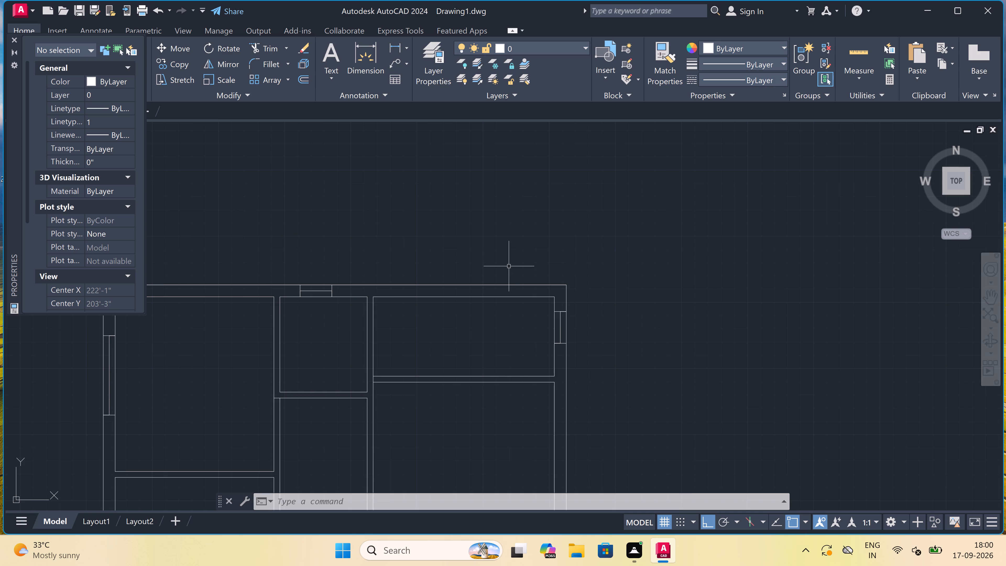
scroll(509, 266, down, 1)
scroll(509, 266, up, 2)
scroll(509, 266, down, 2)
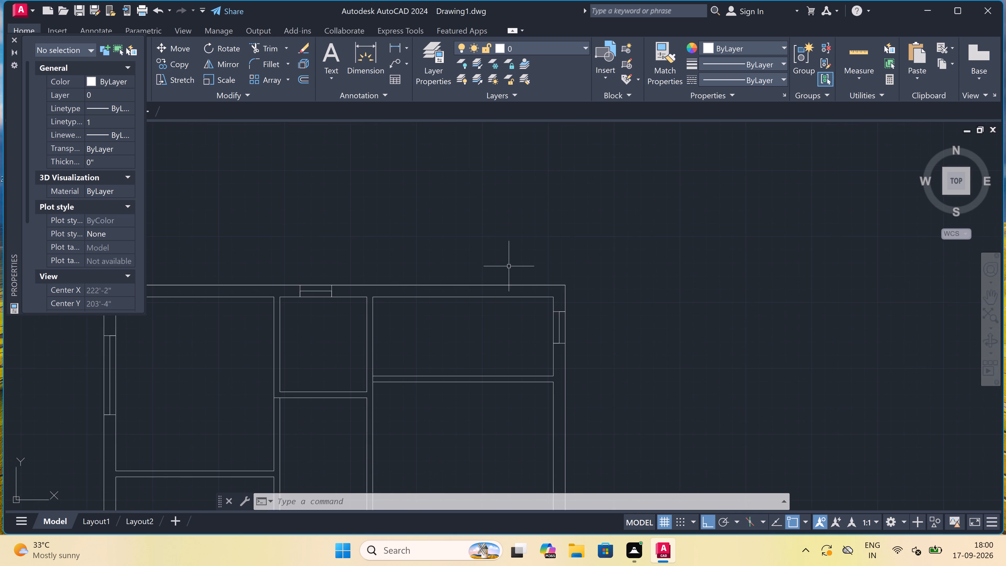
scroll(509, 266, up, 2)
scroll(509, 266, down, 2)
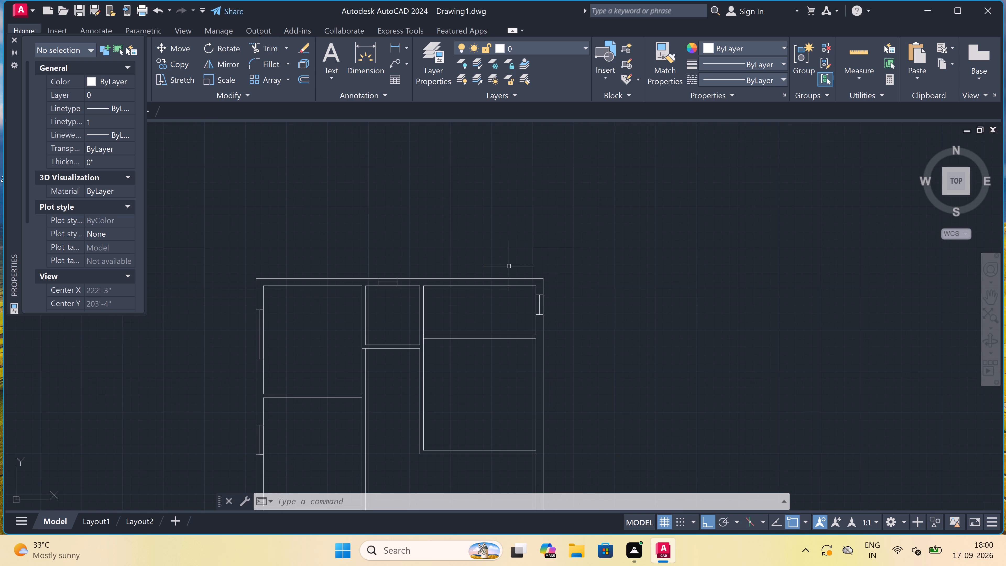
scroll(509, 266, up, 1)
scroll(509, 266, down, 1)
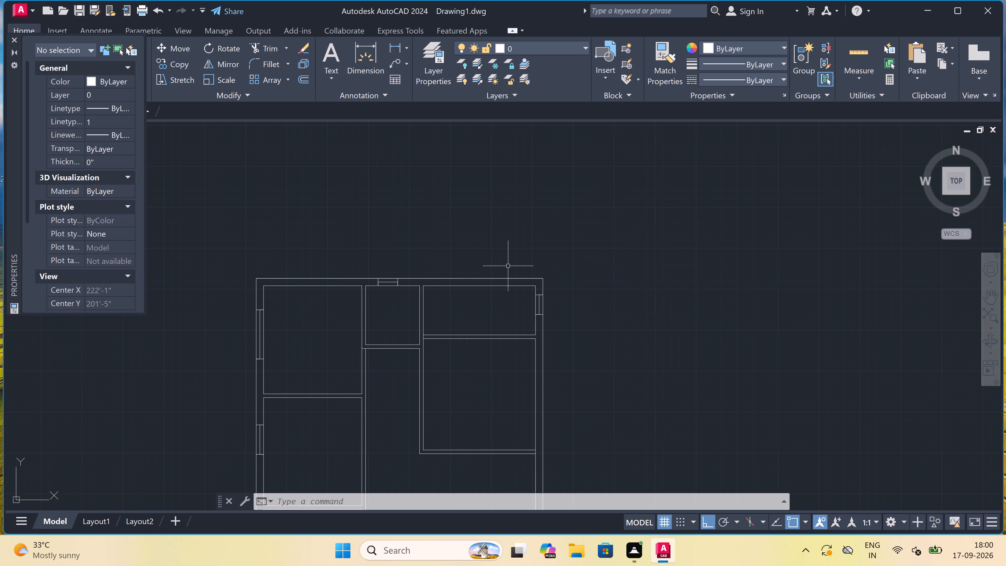
Draw a 5' window with end lines and a centre line in the east outer wall of the large room below the rear-right room.
text(L)
key(space)
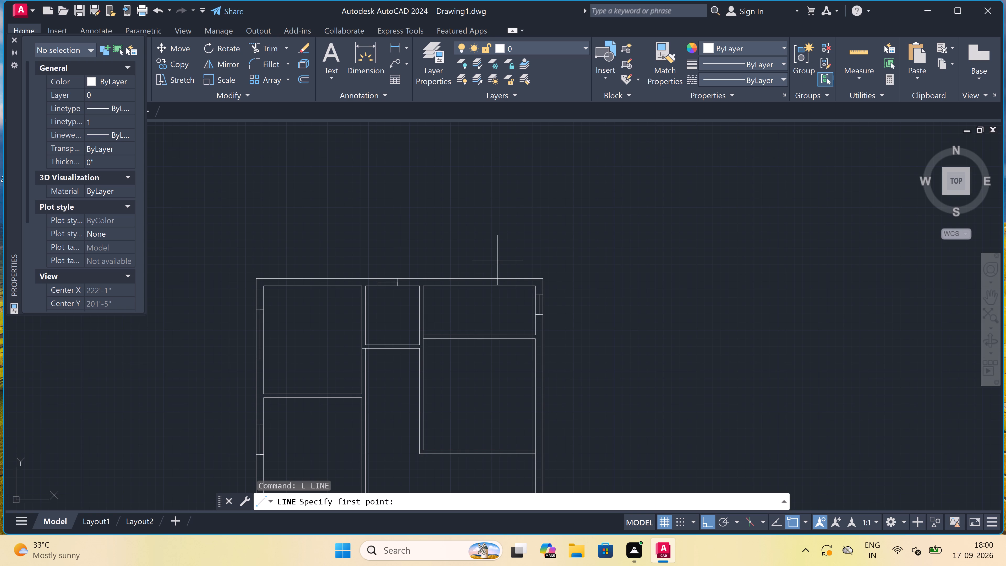
click(534, 360)
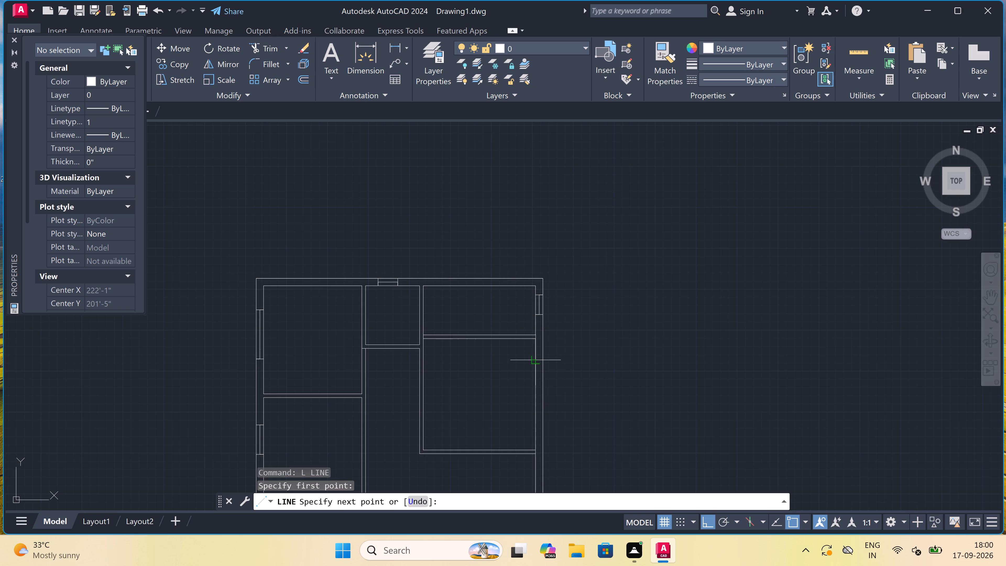
click(543, 361)
scroll(542, 360, up, 1)
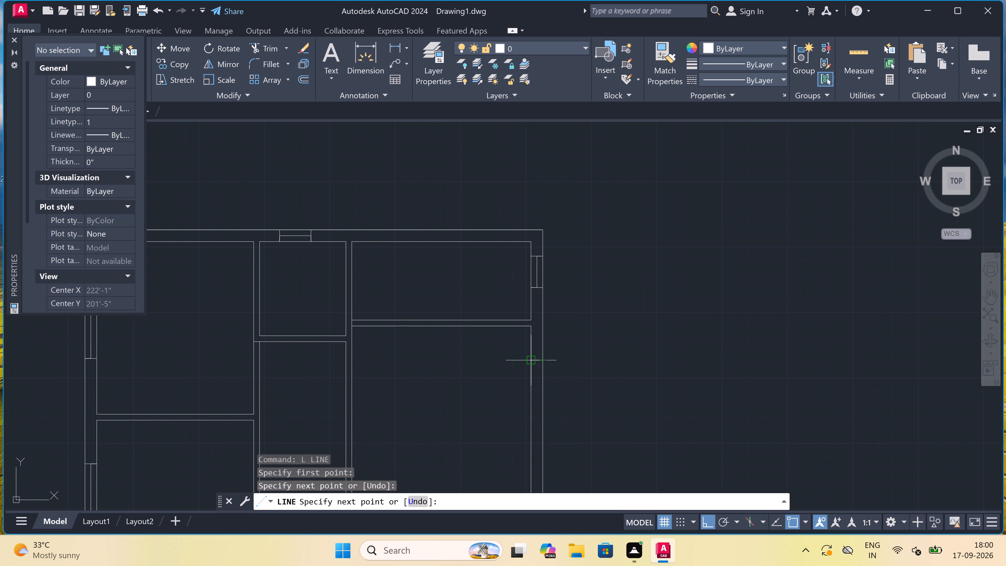
click(537, 360)
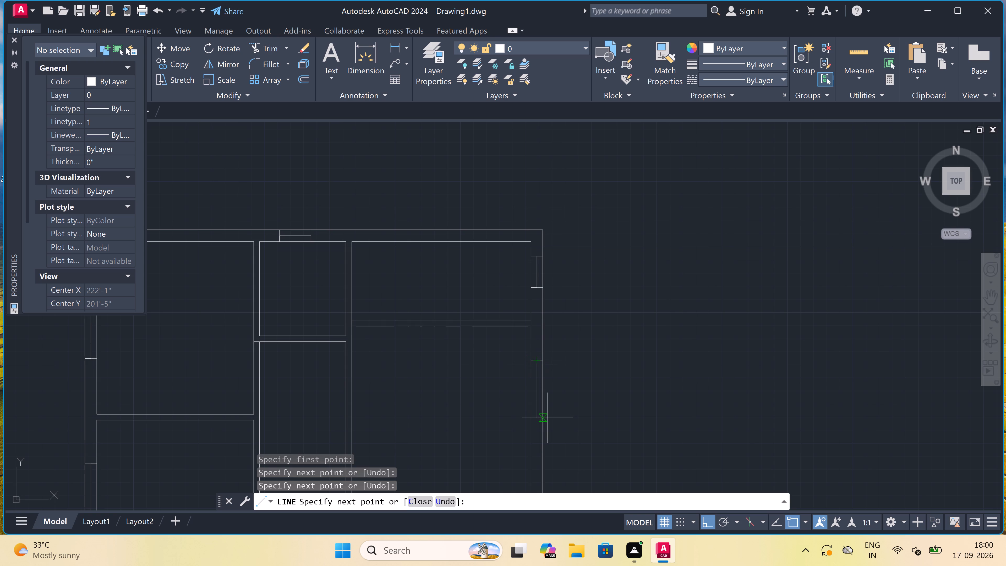
key(5)
text(')
key(space)
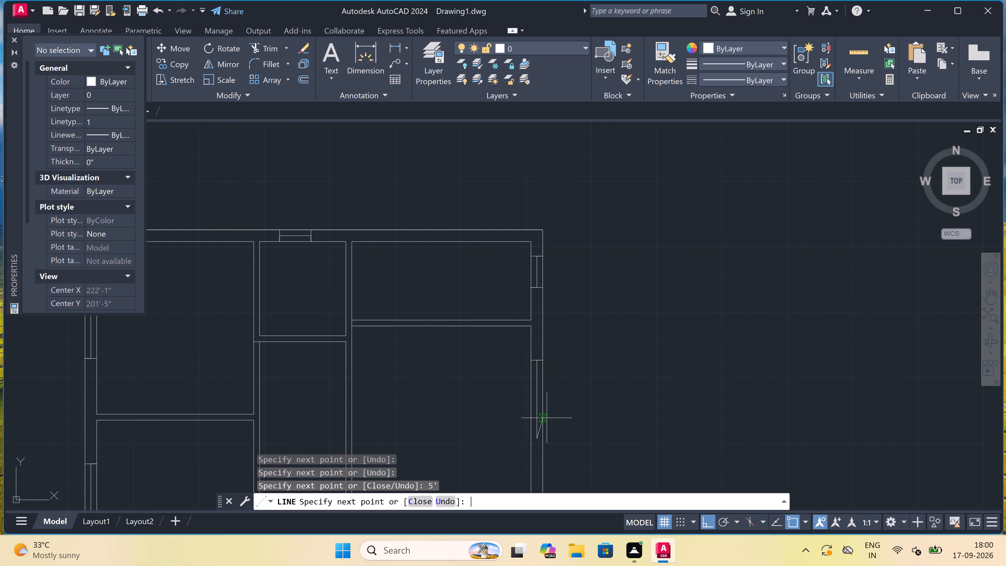
click(530, 442)
scroll(533, 441, up, 2)
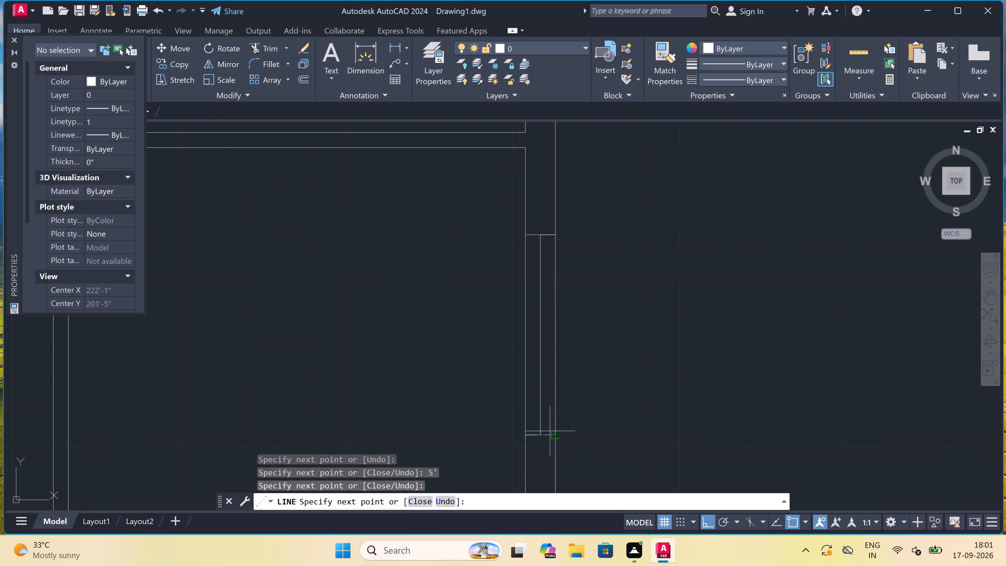
click(556, 432)
key(Escape)
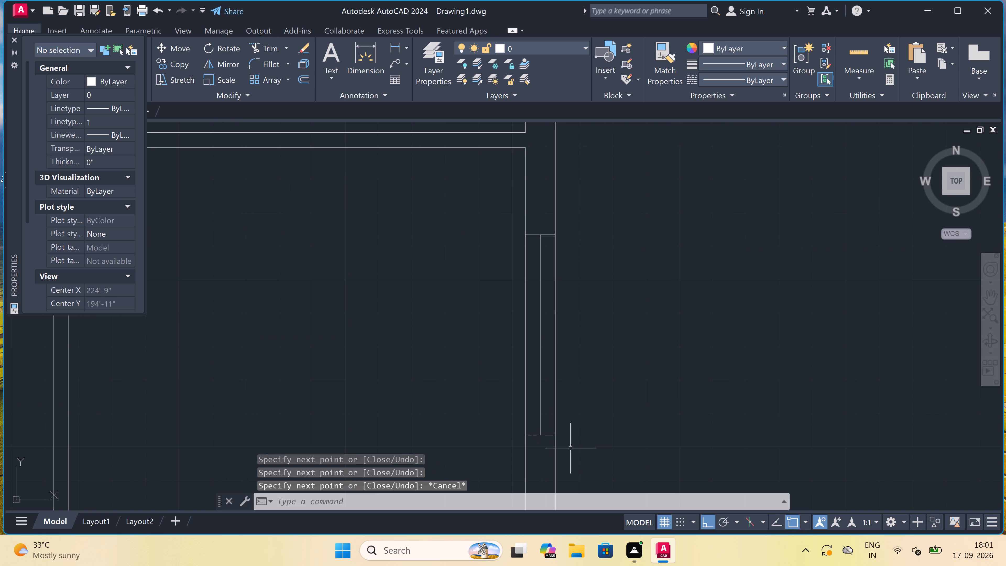
Start a door near the west end of that room's south partition, drawing a jamb line, a 2" segment and a 3' leaf line into the room.
scroll(358, 196, down, 7)
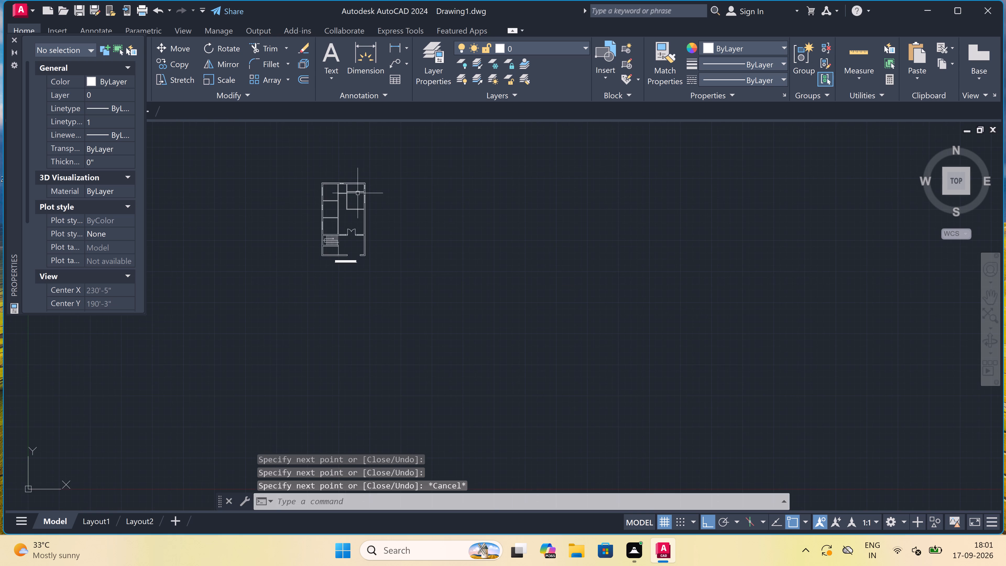
scroll(354, 194, up, 4)
scroll(333, 209, up, 1)
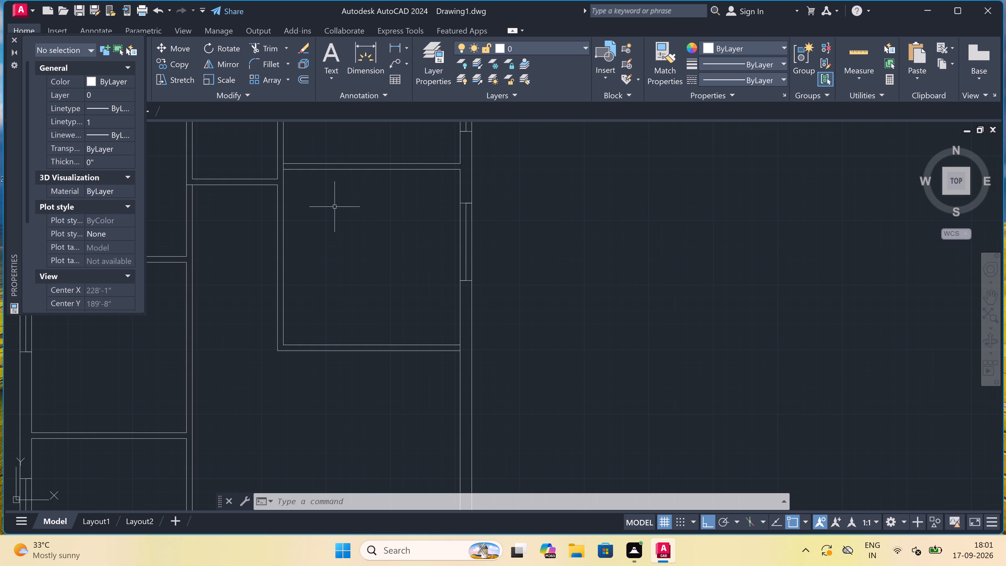
scroll(313, 250, up, 1)
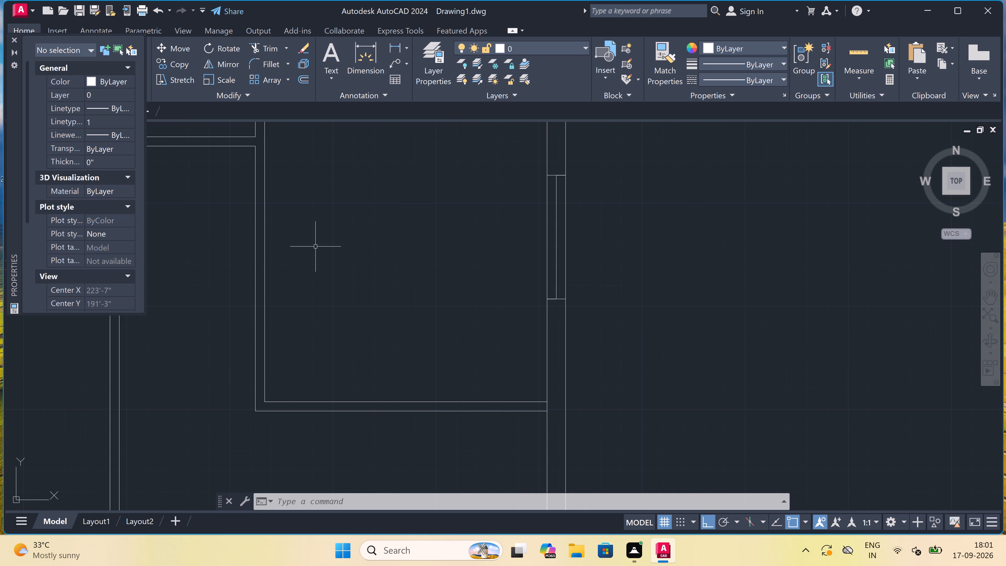
key(space)
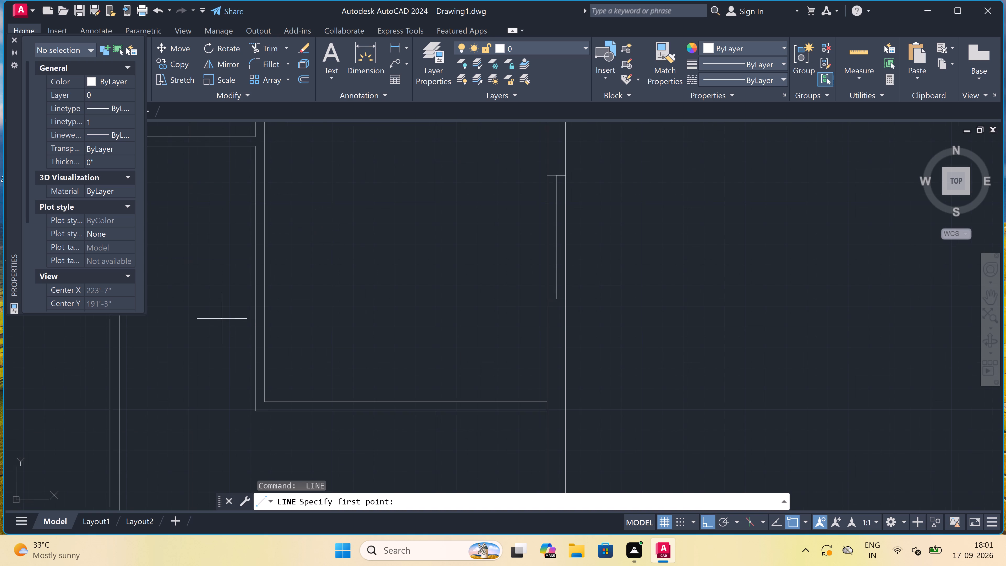
scroll(272, 385, up, 1)
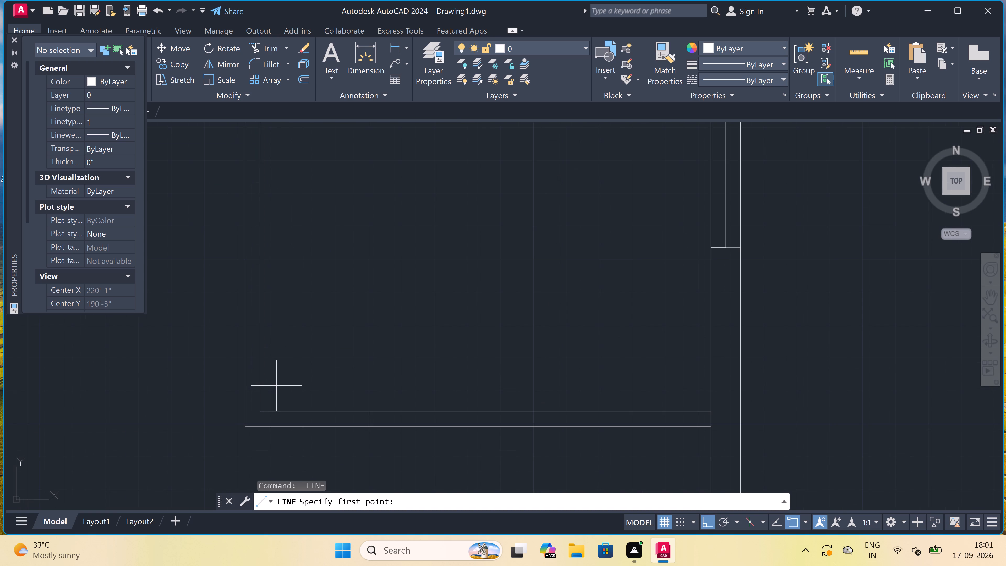
click(276, 412)
click(274, 425)
drag(276, 417, 277, 417)
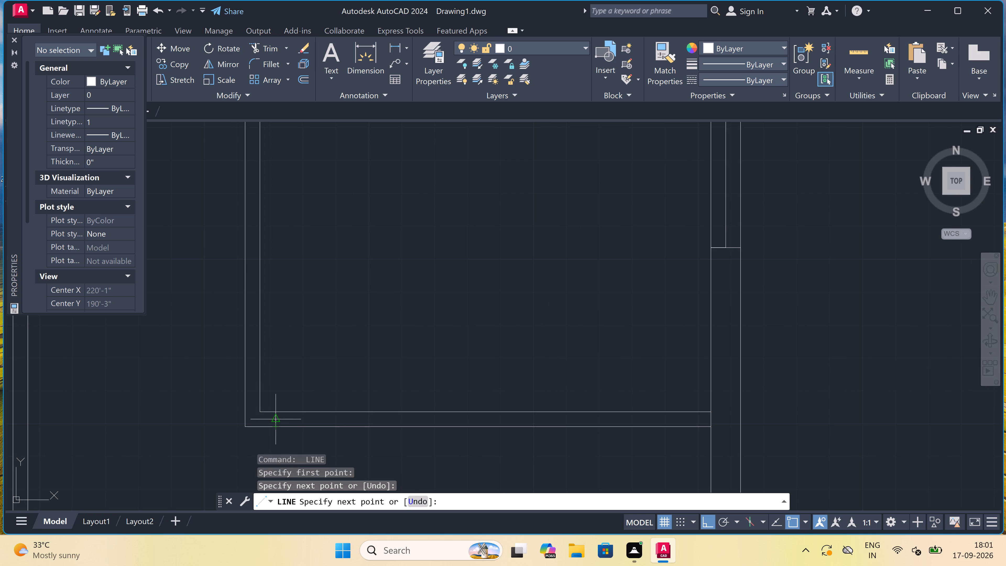
drag(277, 417, 279, 418)
key(2)
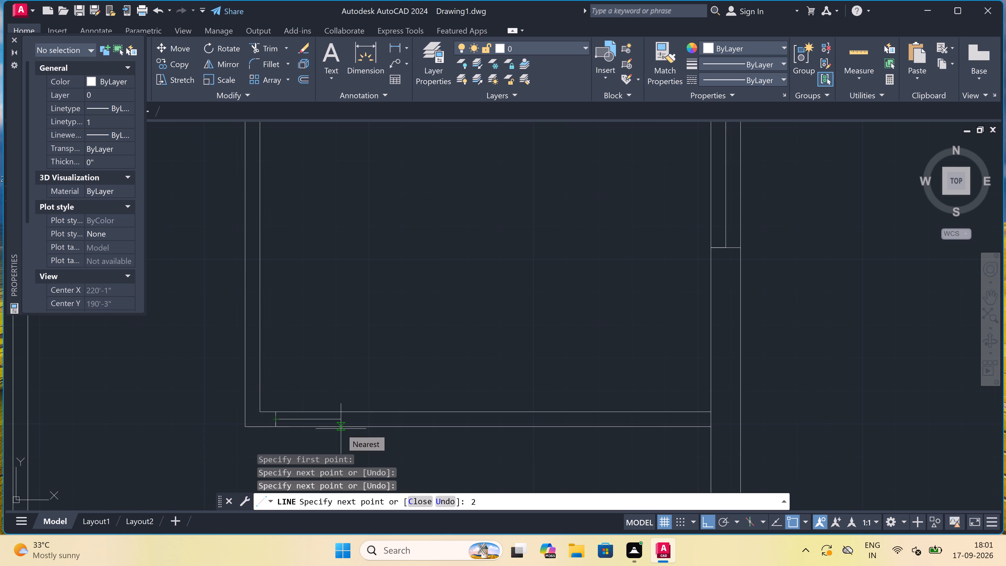
text(")
key(space)
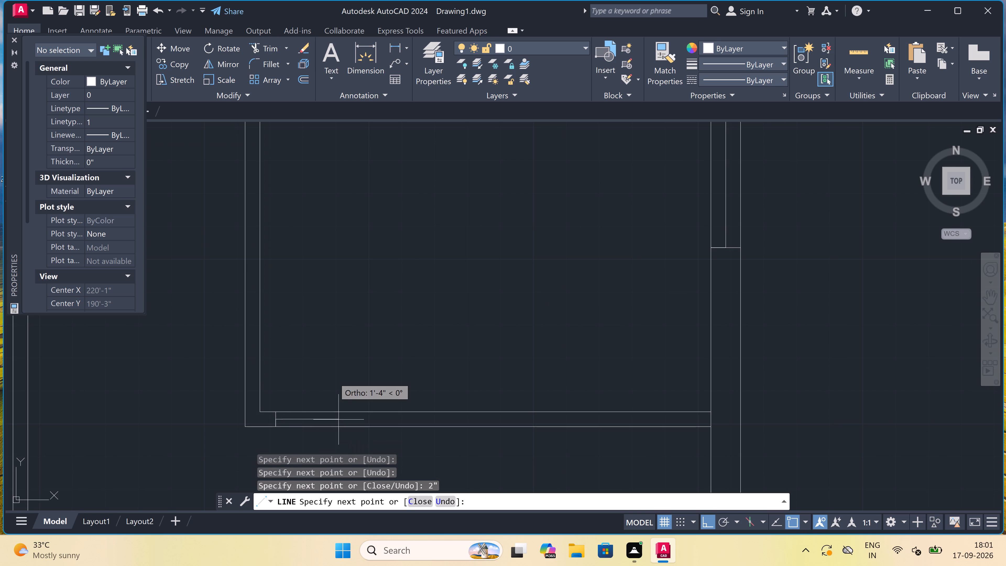
text(3')
key(space)
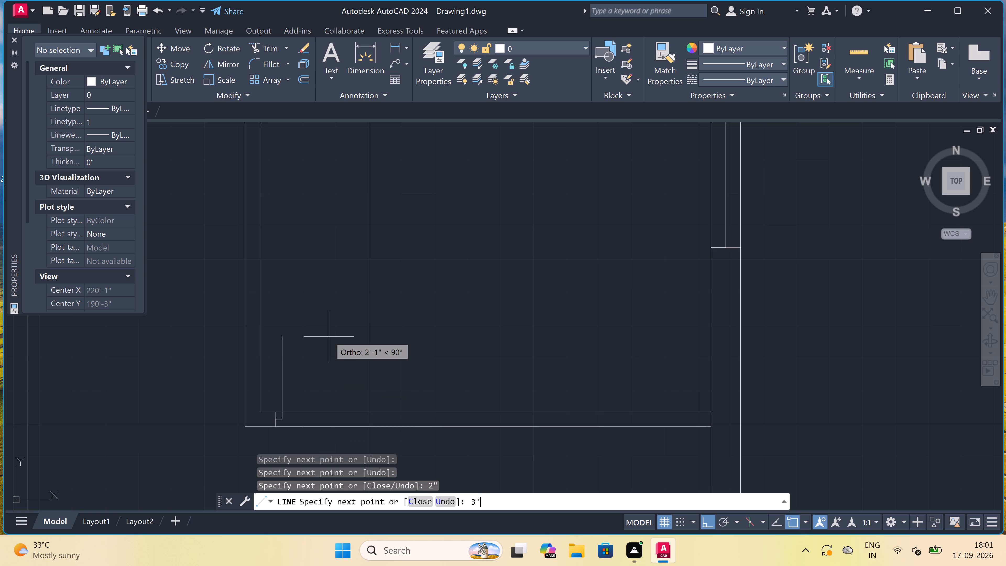
key(Escape)
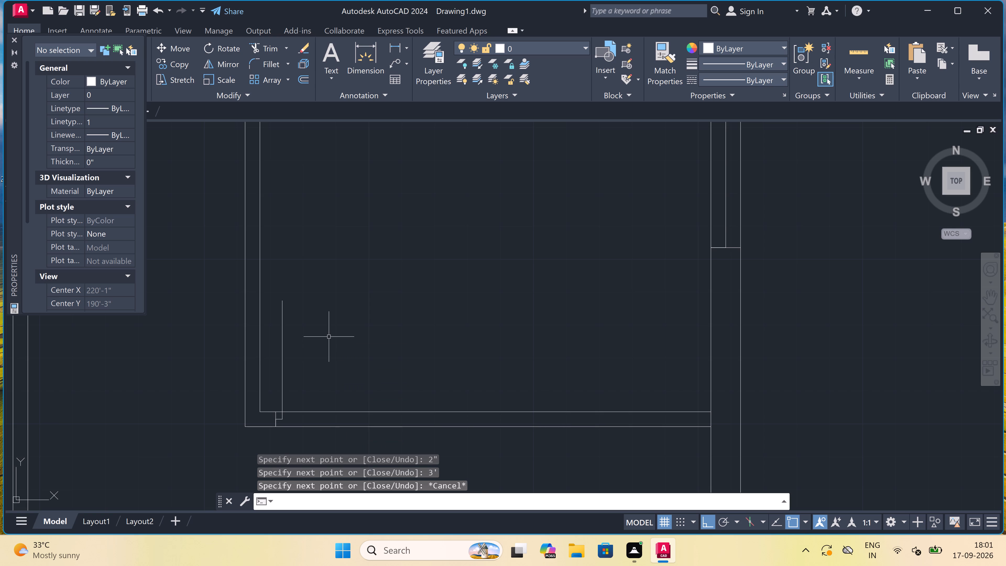
Draw the door's opposite jamb line across the south partition, with a 2" segment from its midpoint toward the leaf.
key(space)
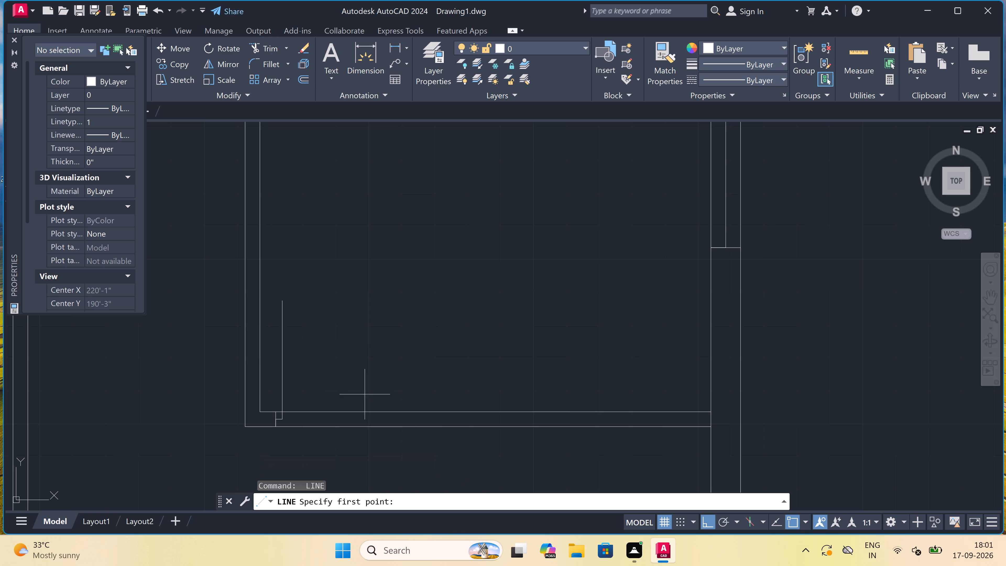
click(381, 413)
click(379, 426)
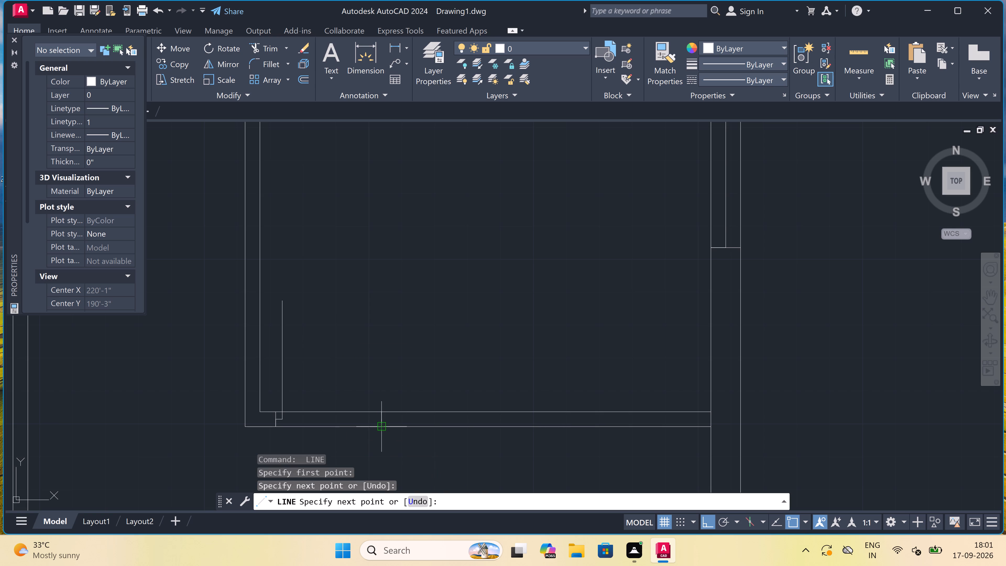
click(379, 419)
key(2)
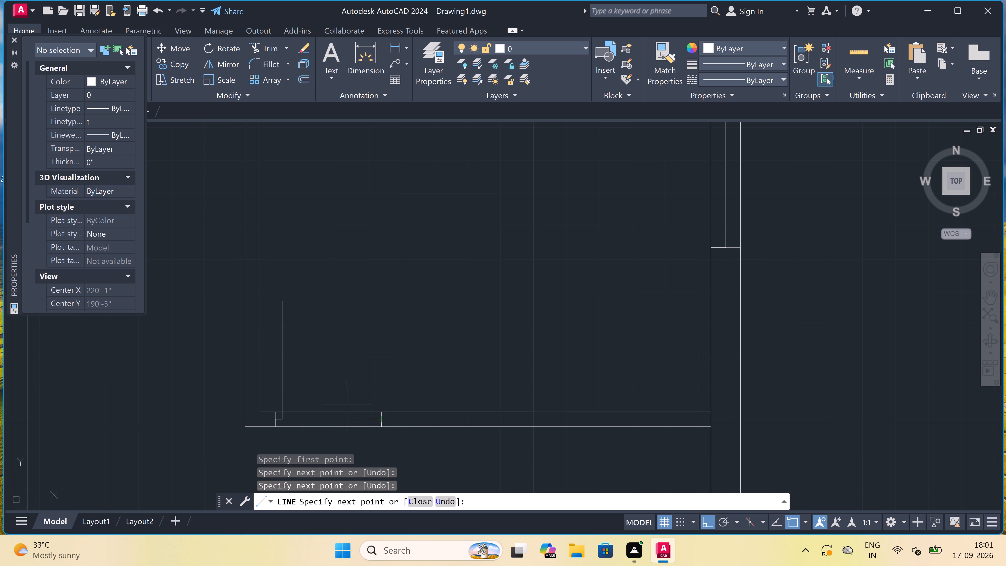
text(")
key(space)
key(Escape)
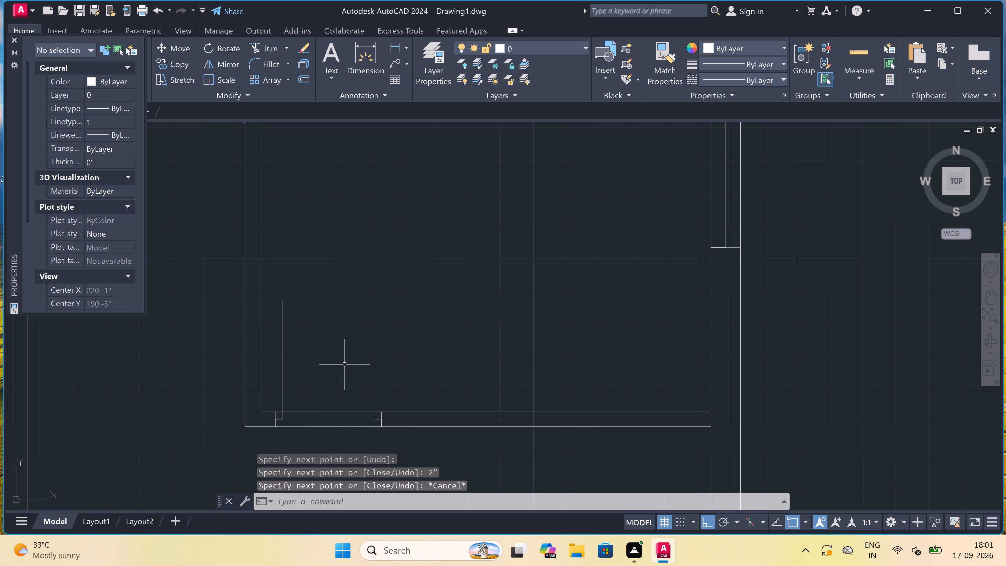
Close the Properties palette and draw a Start, End, Direction swing arc from the 3' leaf's tip to the opposite jamb segment.
click(13, 35)
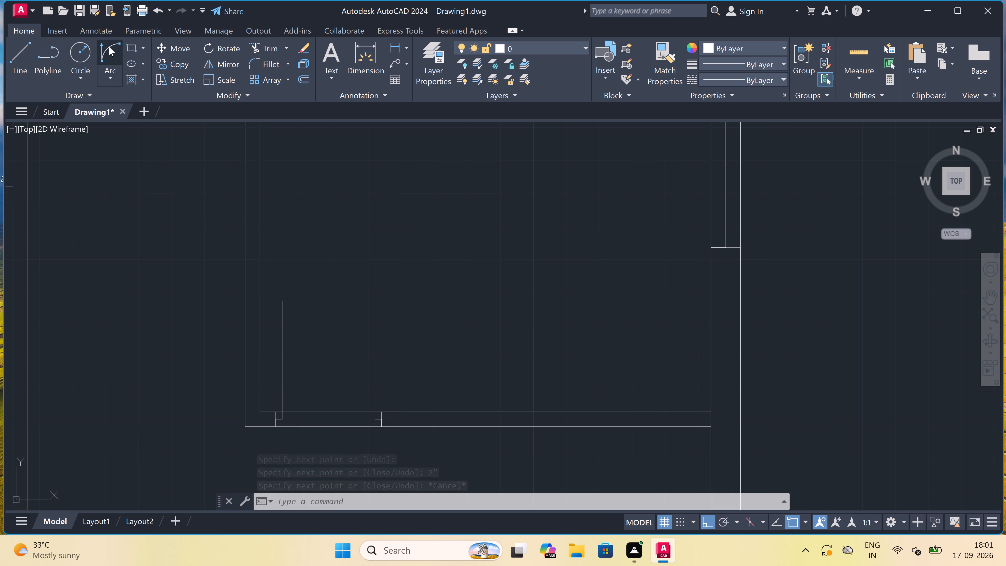
double_click(110, 74)
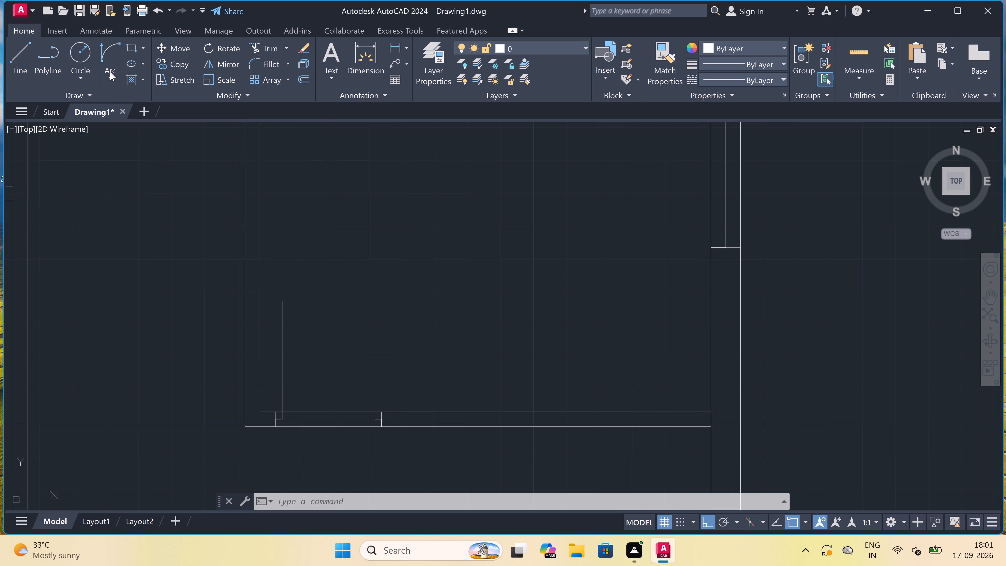
double_click(110, 72)
click(113, 67)
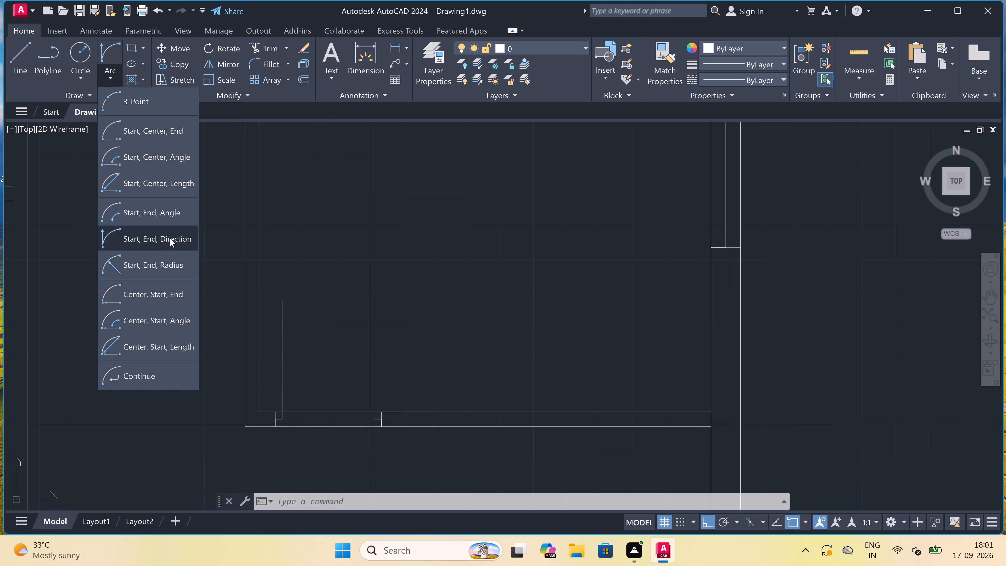
click(170, 237)
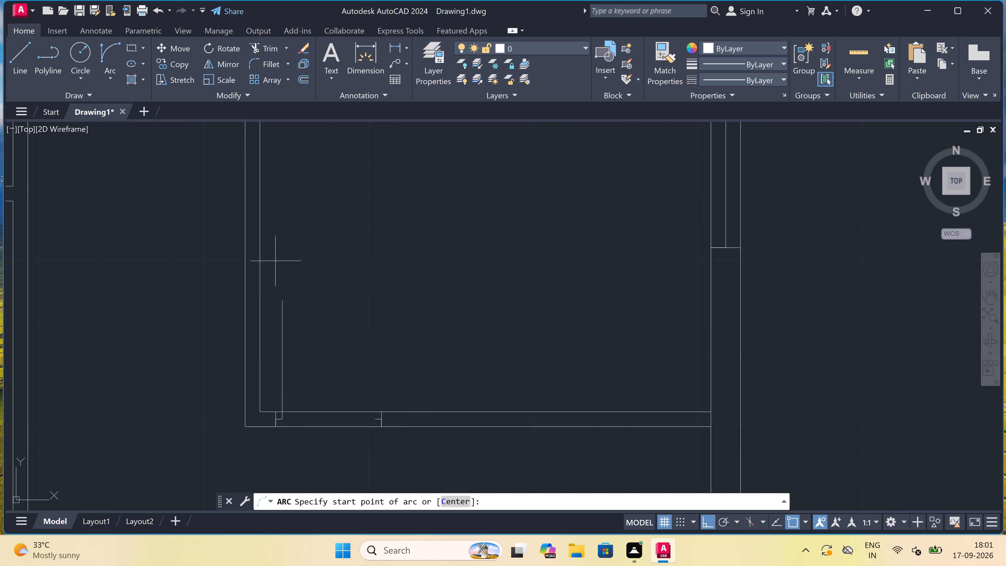
click(281, 299)
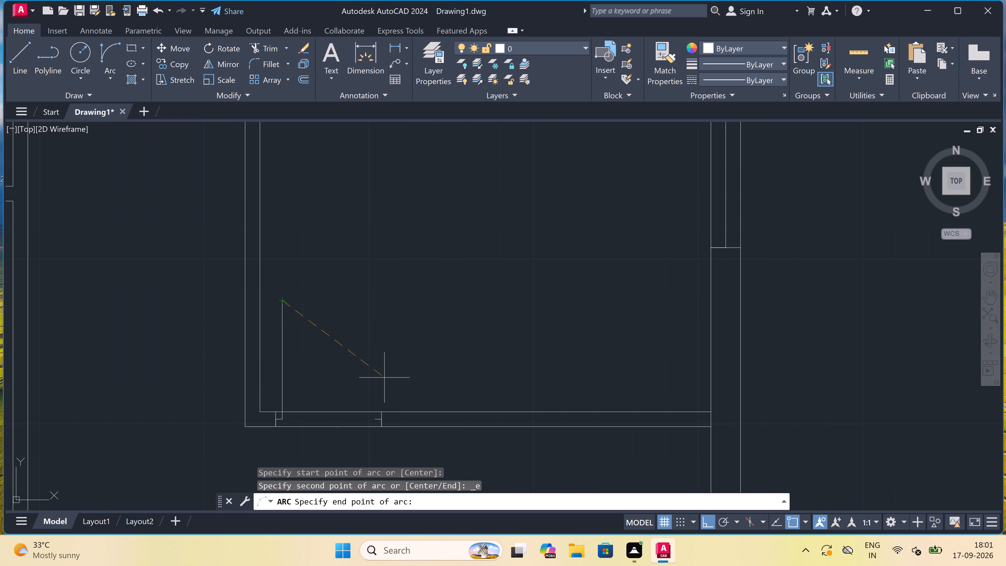
click(373, 418)
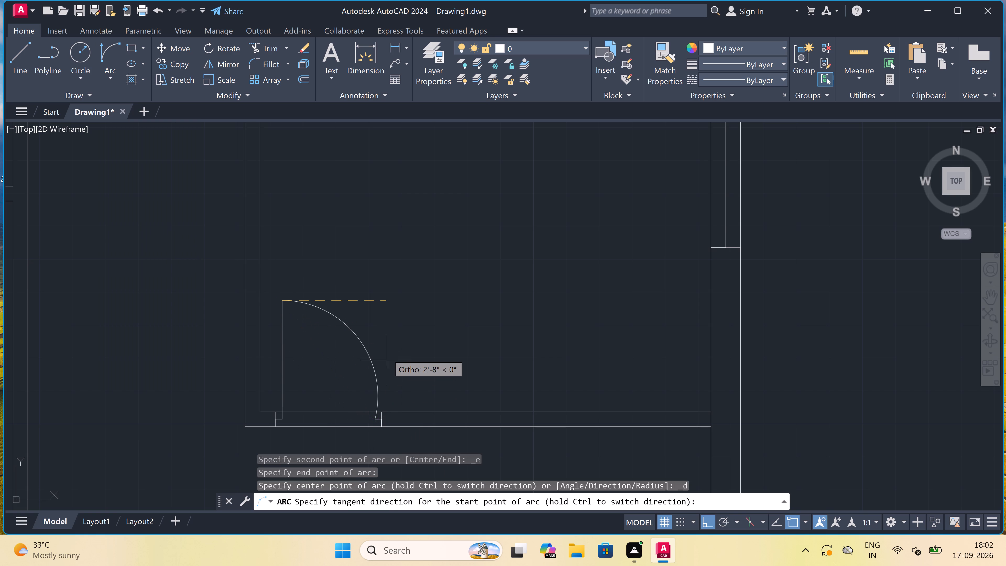
click(387, 353)
Trim both partition lines between the jambs to open the doorway under the 3' door.
scroll(356, 346, down, 2)
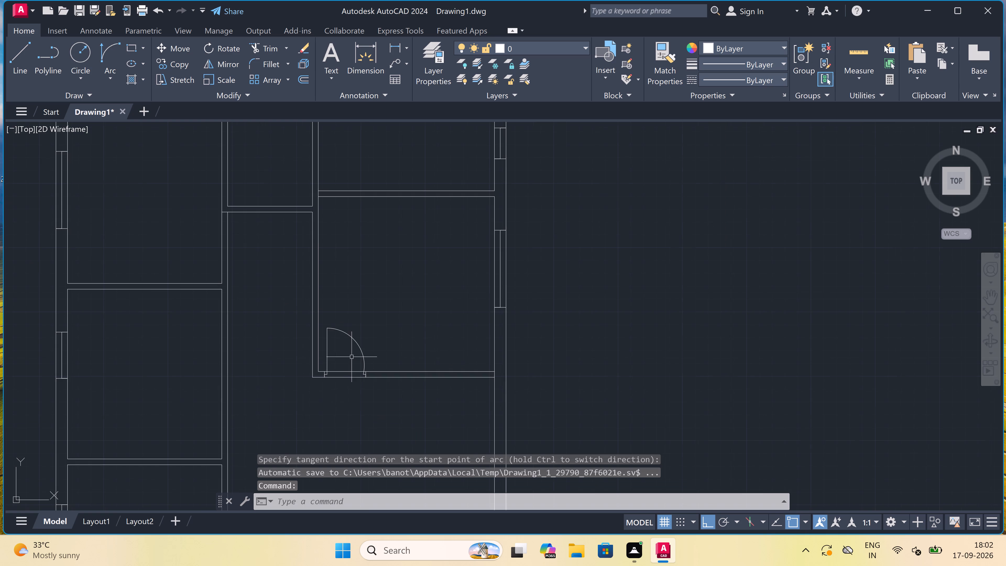
scroll(336, 383, up, 2)
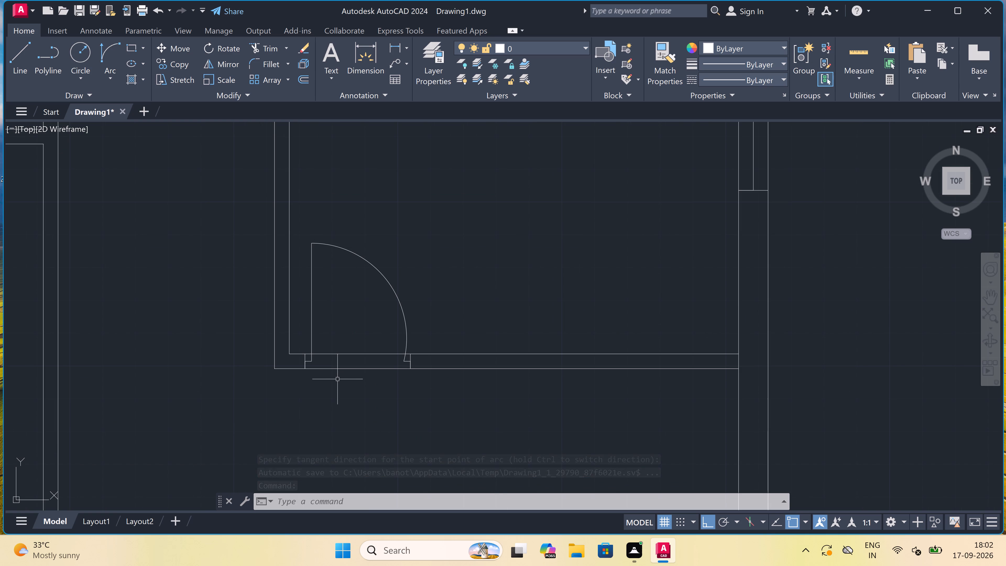
text(TR)
key(space)
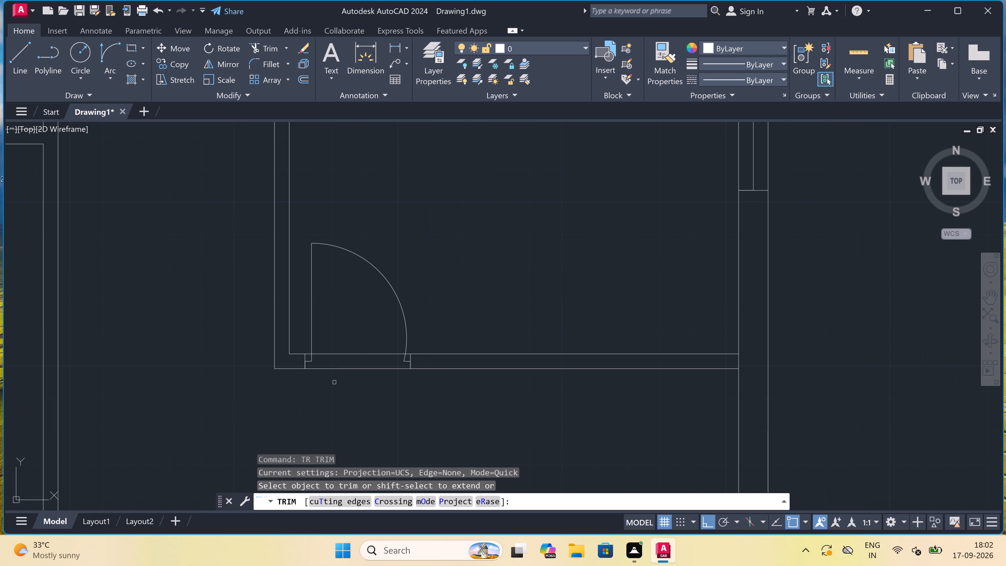
click(343, 308)
click(344, 387)
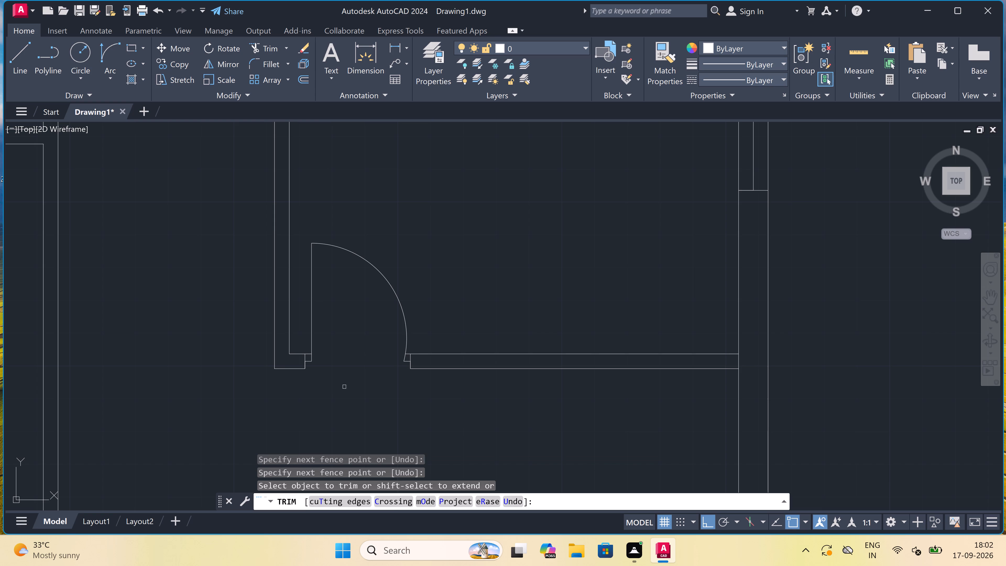
key(Escape)
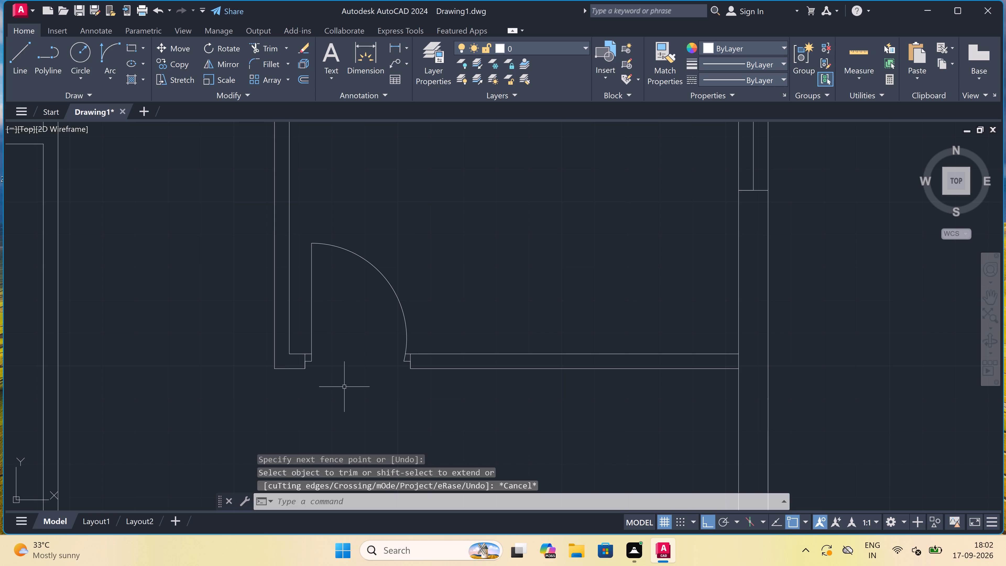
Start a door near the east end of the small middle room's south partition: jamb line, 2" segment, 2' leaf into the room.
scroll(360, 341, down, 2)
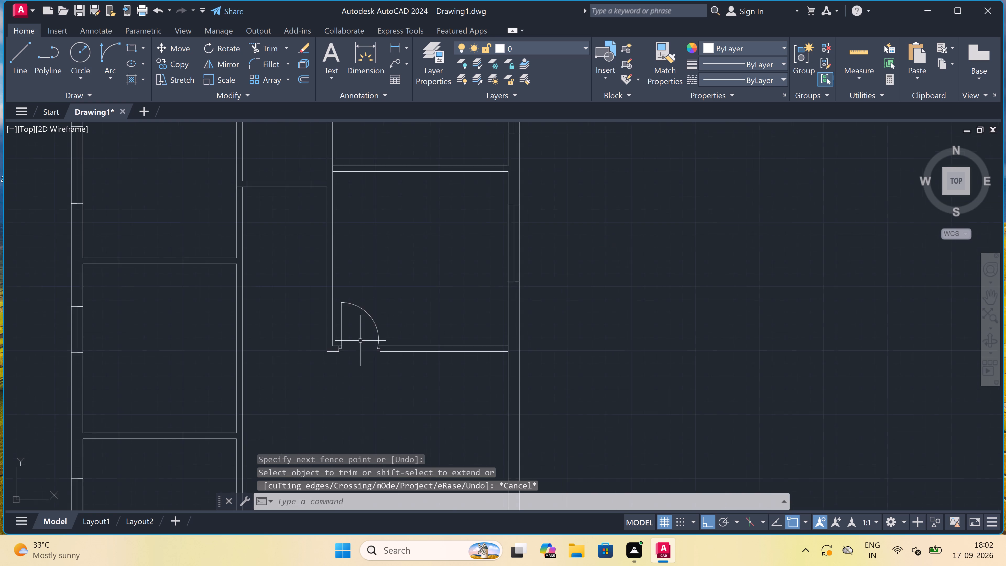
scroll(360, 341, down, 3)
scroll(361, 303, up, 3)
scroll(361, 303, down, 3)
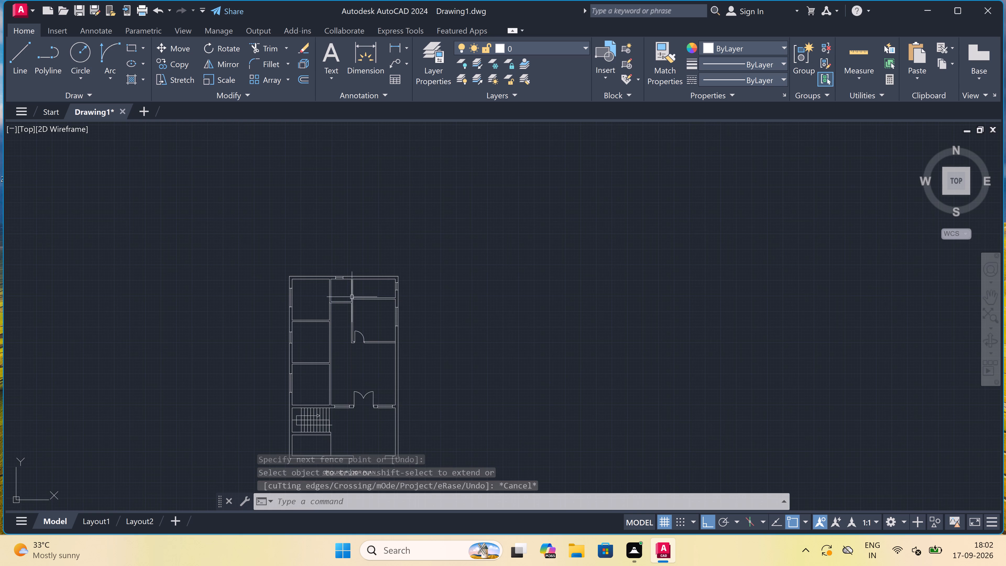
scroll(330, 282, up, 1)
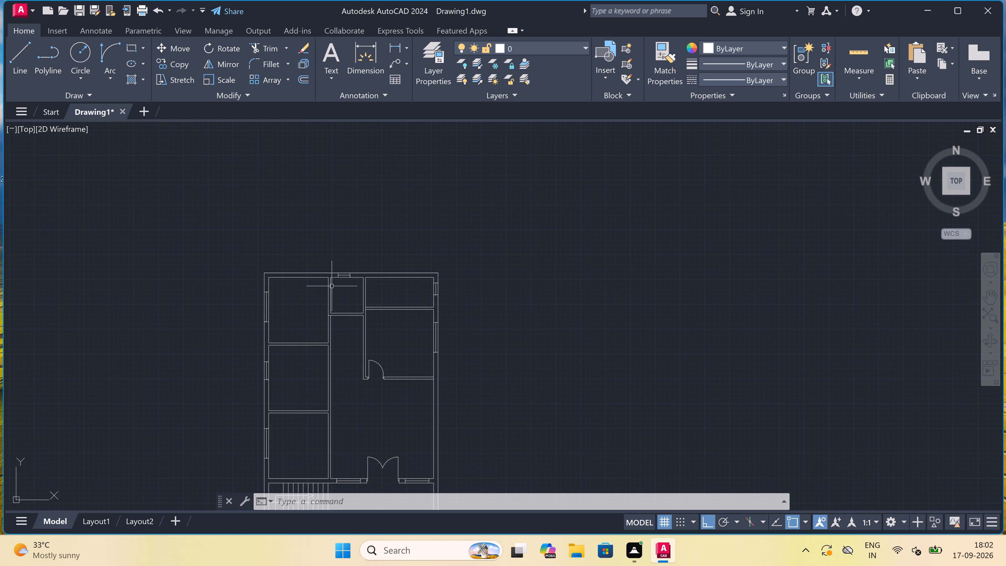
scroll(346, 294, up, 3)
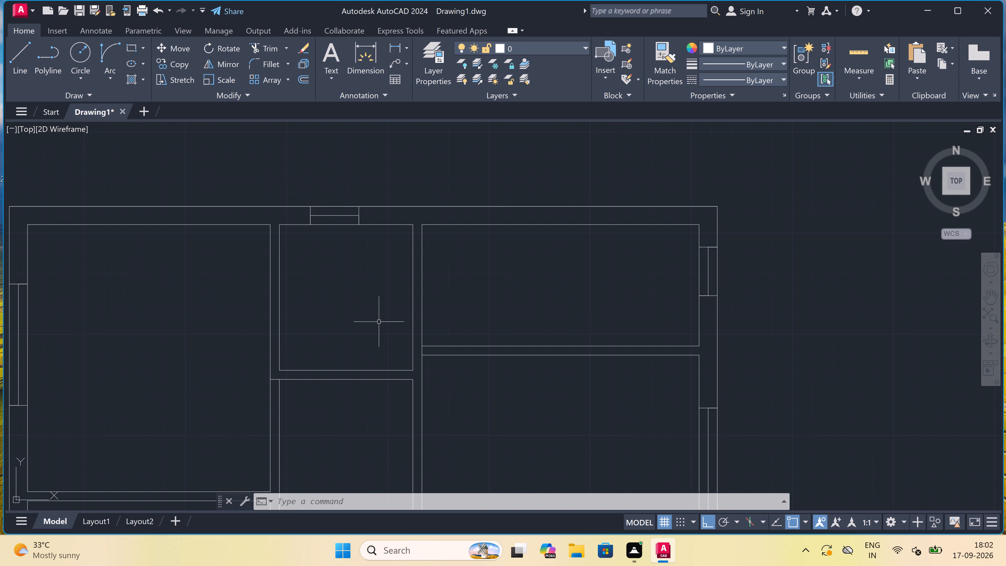
text(L)
key(space)
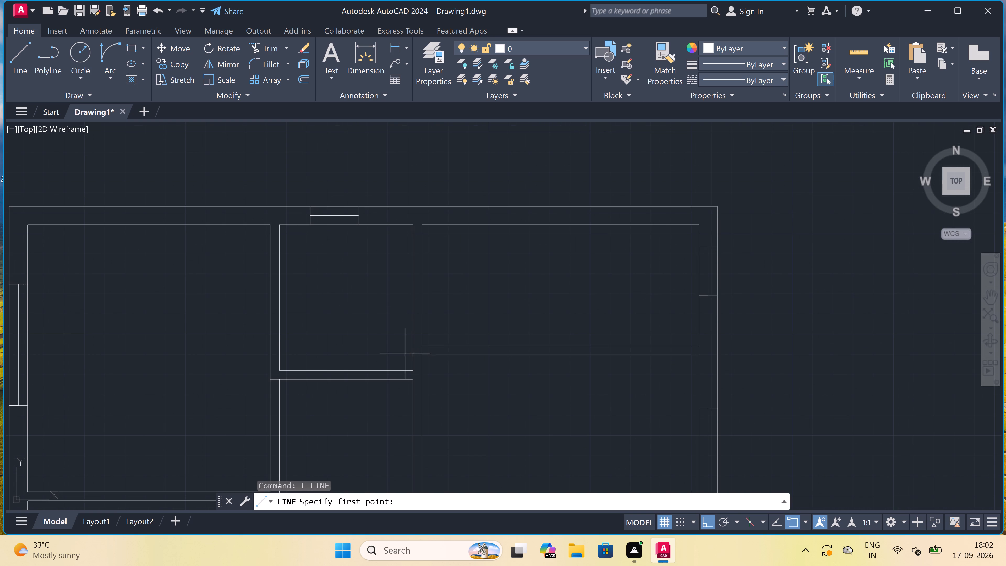
scroll(406, 370, up, 2)
click(401, 372)
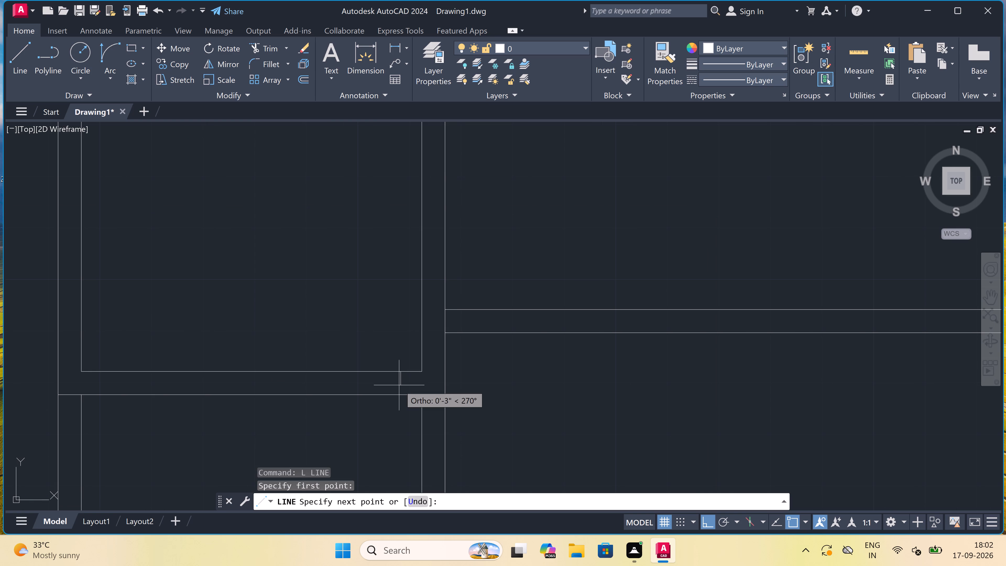
click(402, 391)
click(403, 381)
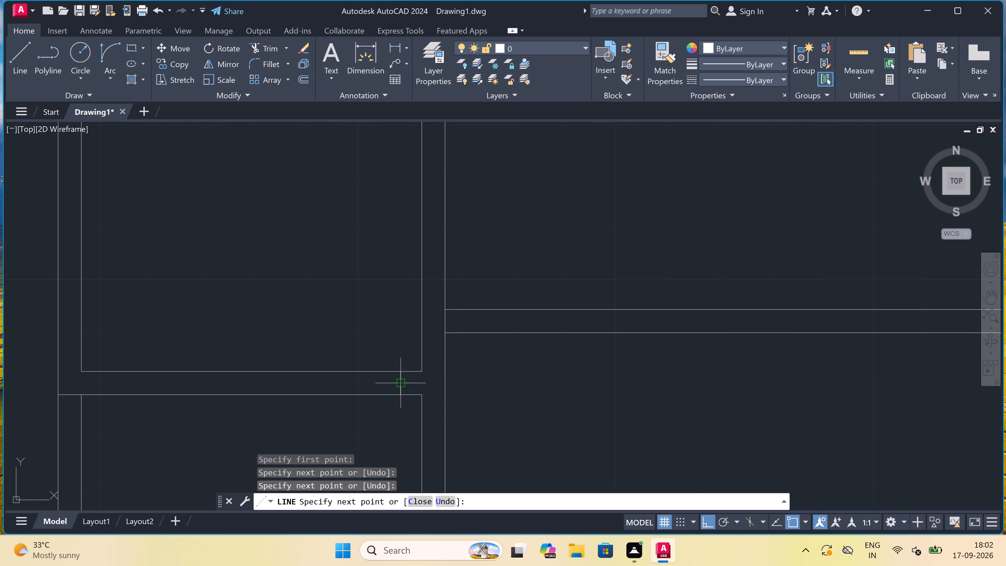
key(2)
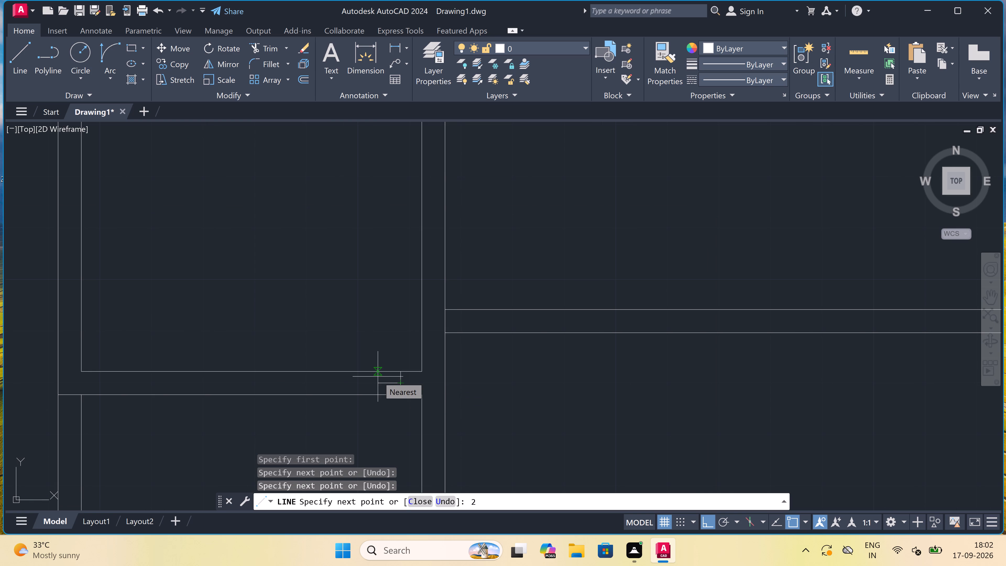
text(")
key(space)
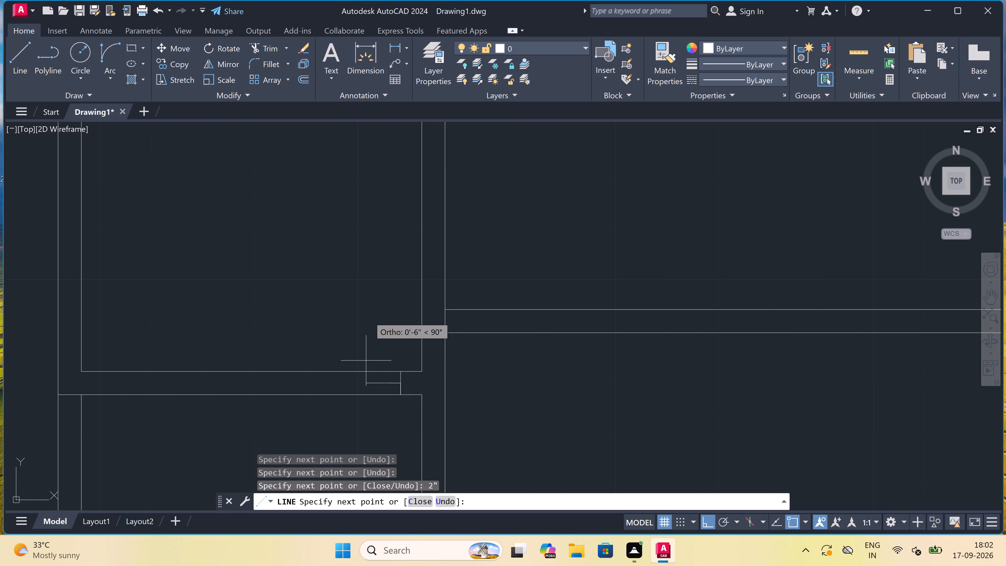
text(2')
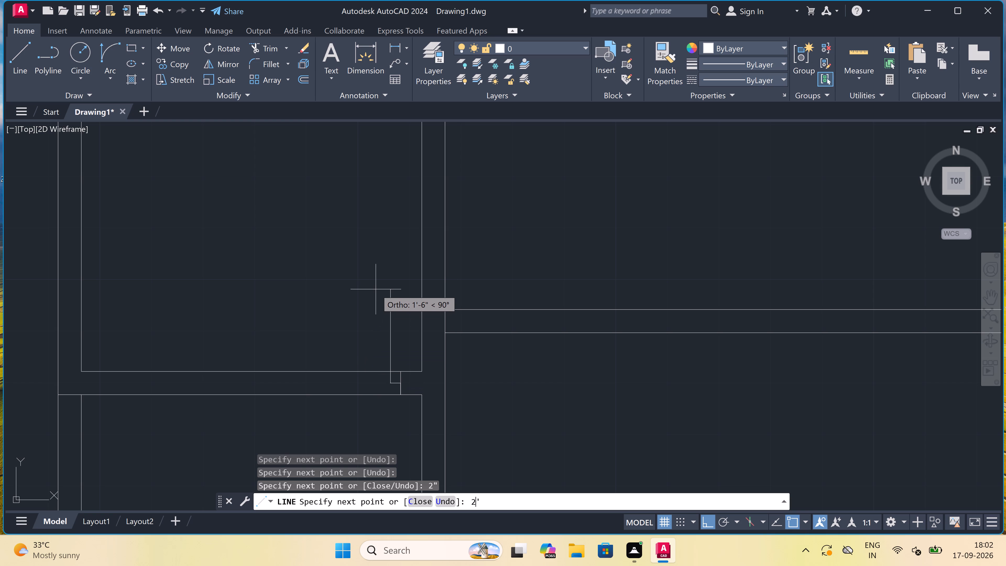
key(space)
key(Escape)
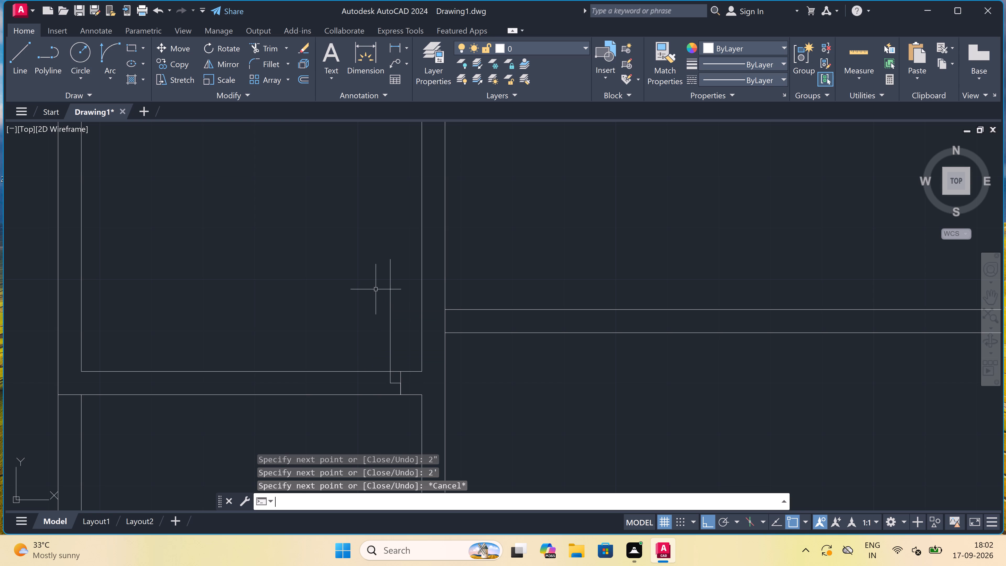
Draw the opposite jamb line west of the 2' leaf across the same partition, with a 2" segment toward the leaf.
key(space)
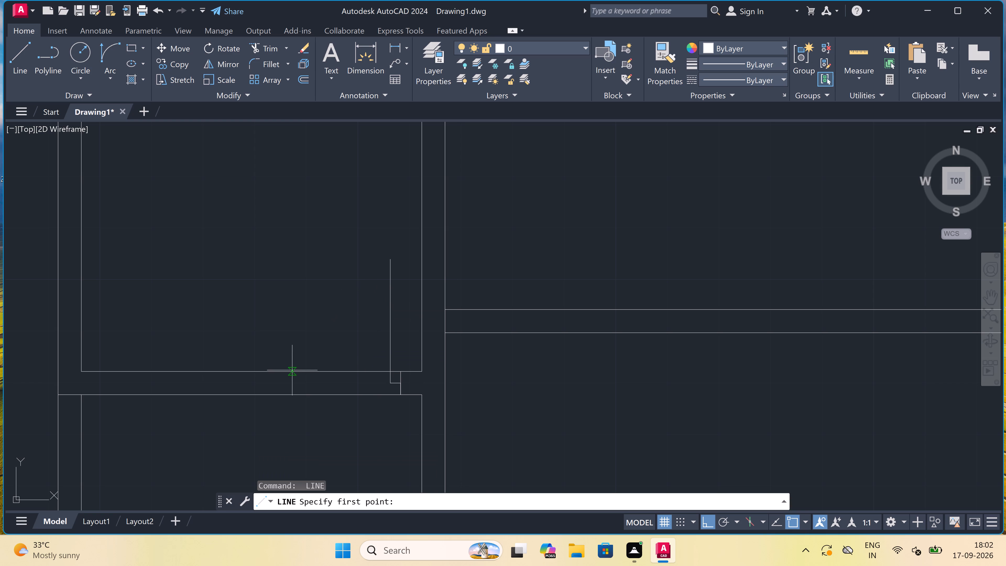
click(280, 370)
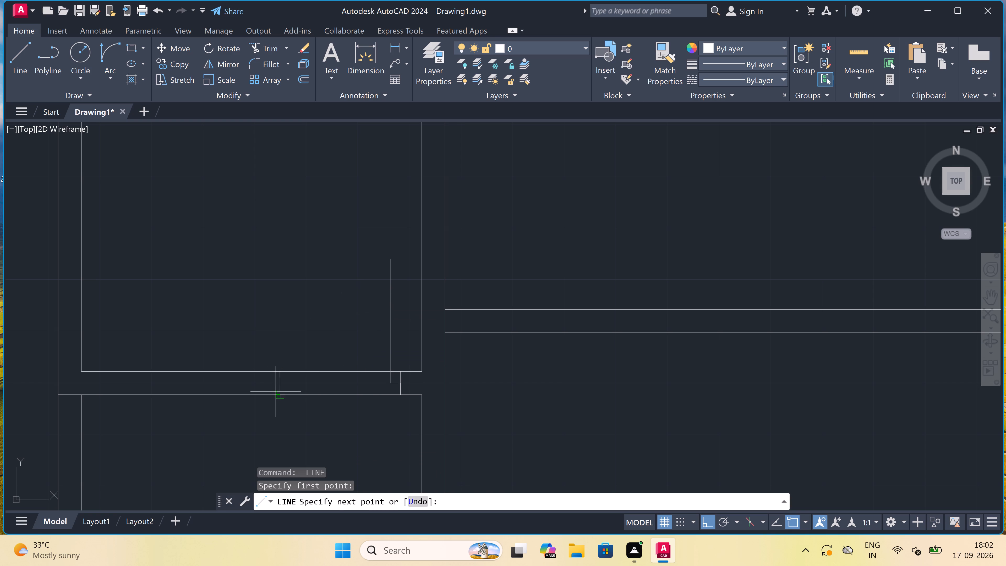
click(279, 394)
click(279, 384)
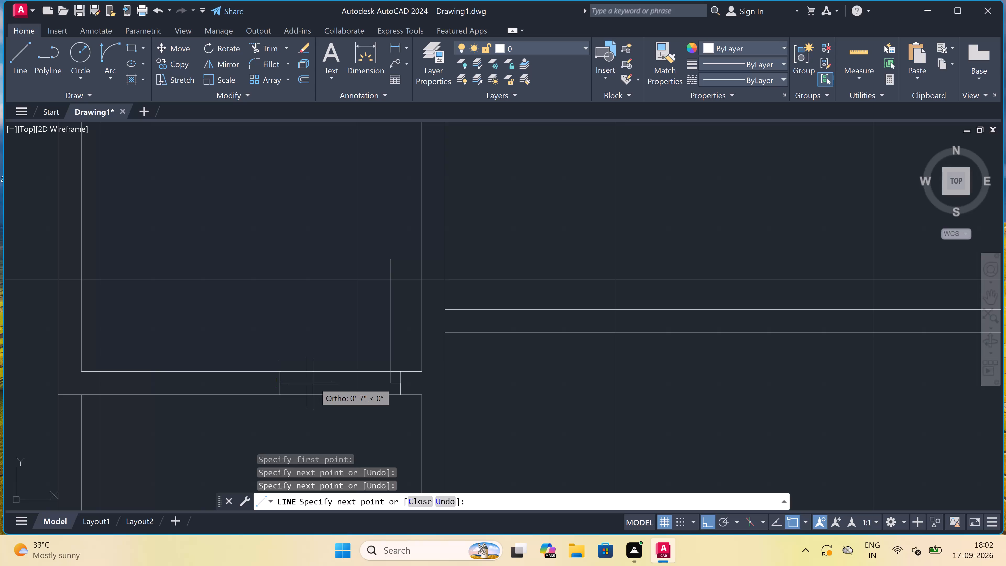
key(2)
text(")
key(space)
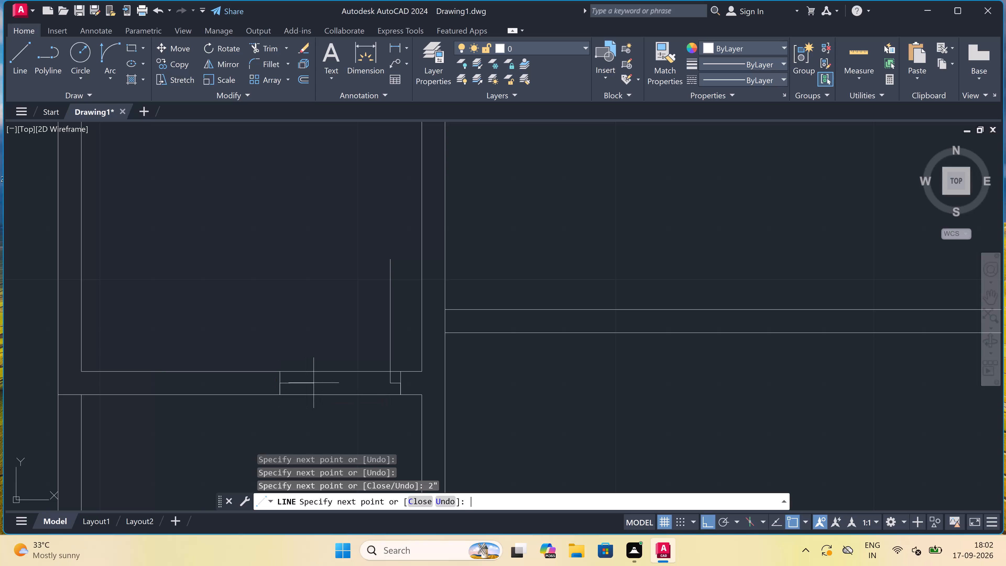
key(Escape)
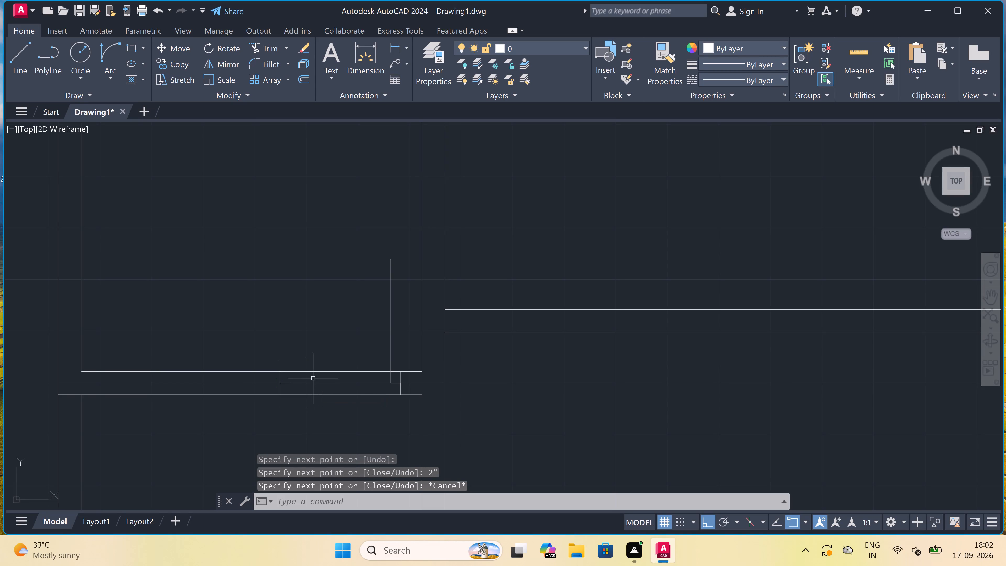
Draw a Start, End, Direction swing arc from the 2' leaf's tip to the west jamb segment.
click(109, 46)
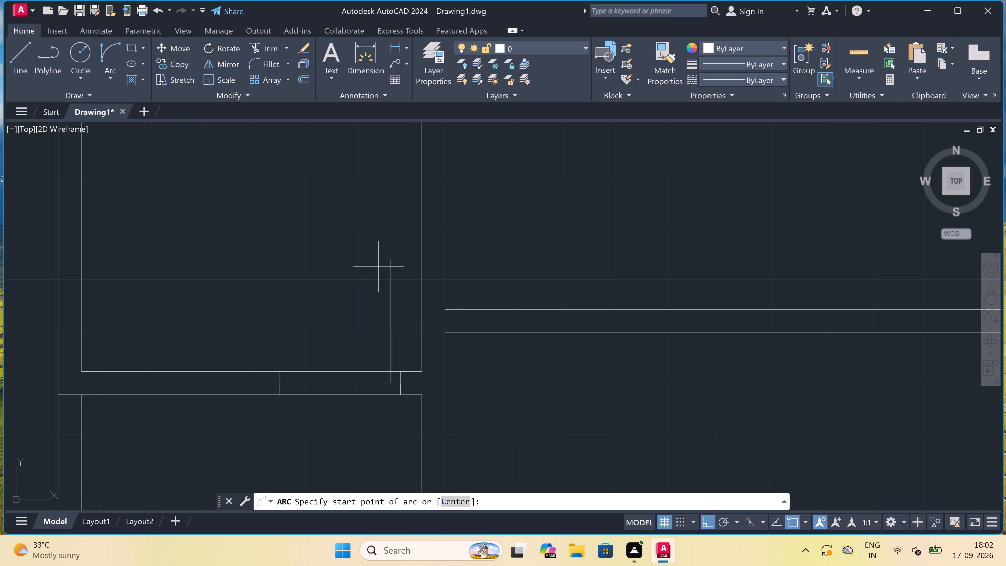
drag(389, 258, 387, 266)
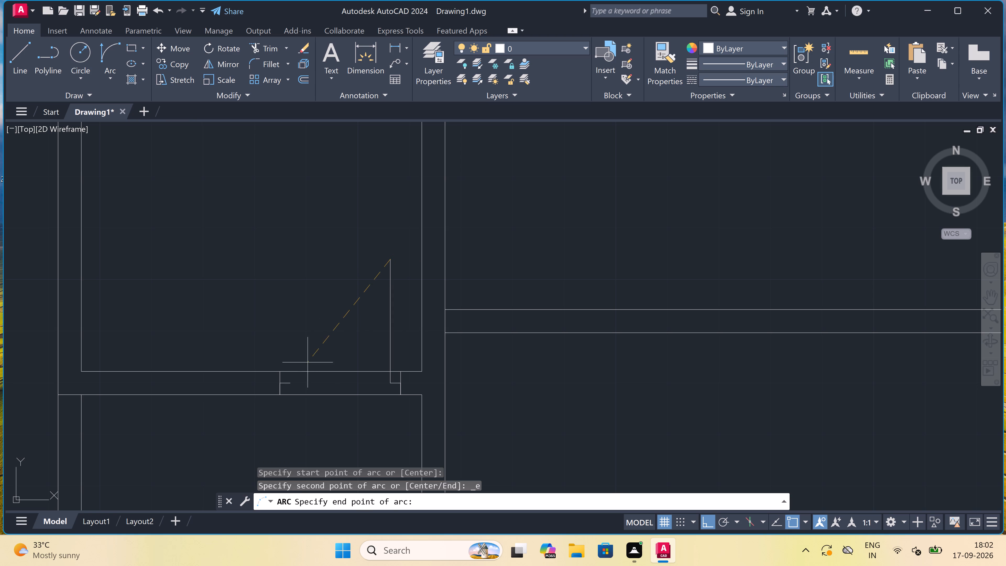
click(288, 384)
click(260, 330)
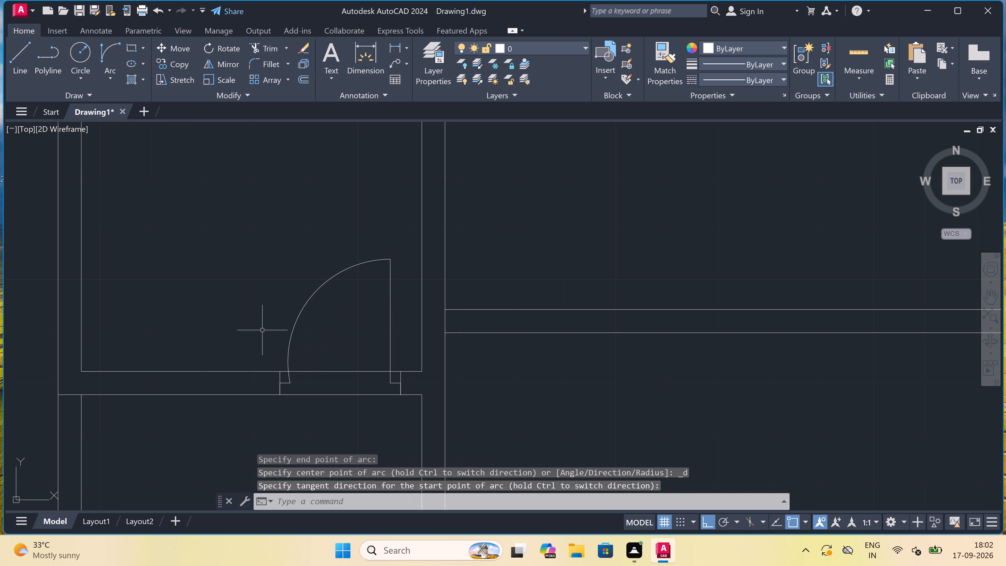
Trim both lines of the small middle room's south partition between the jambs to open the doorway under the 2' door.
text(TR)
key(space)
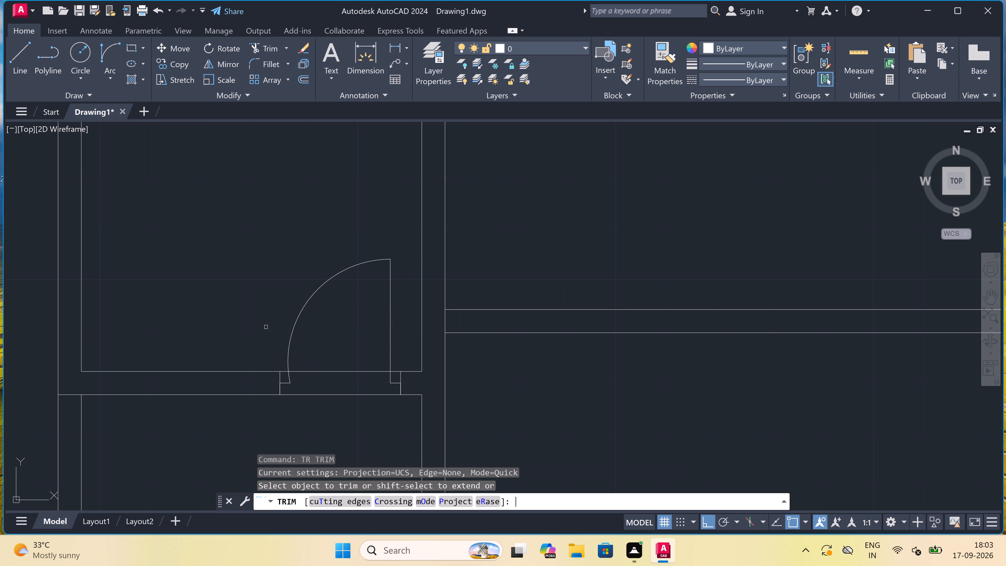
scroll(283, 289, down, 2)
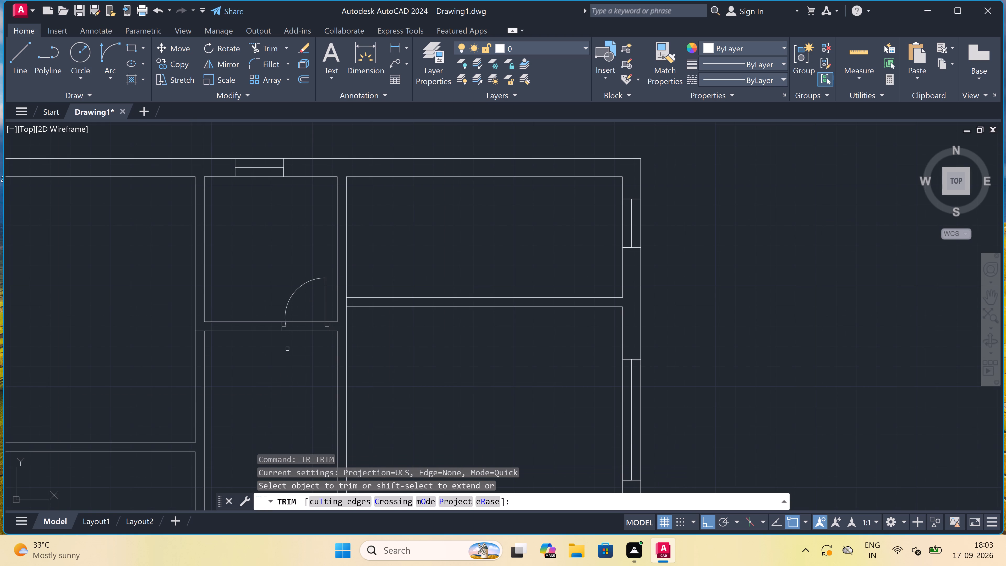
click(288, 349)
click(302, 320)
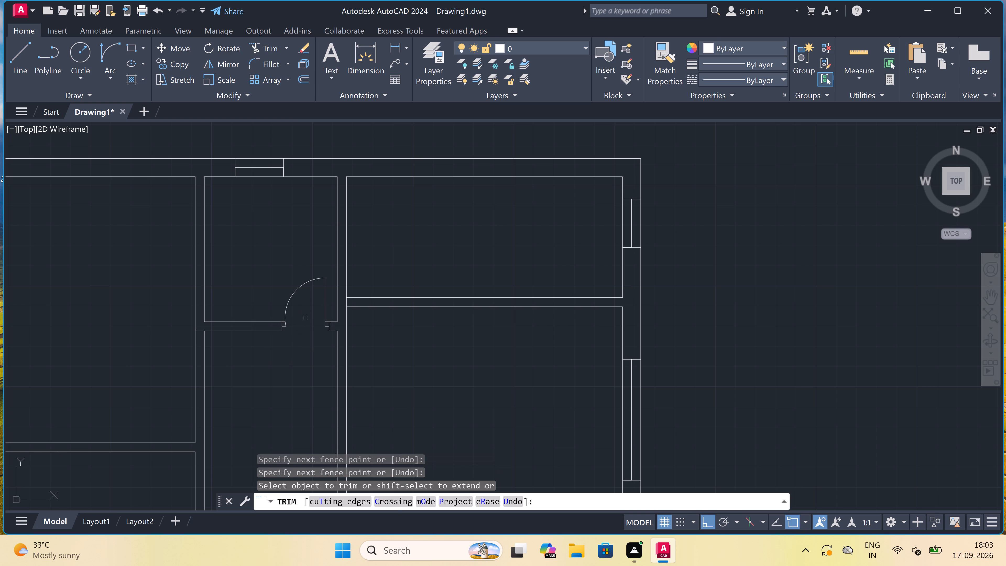
key(Escape)
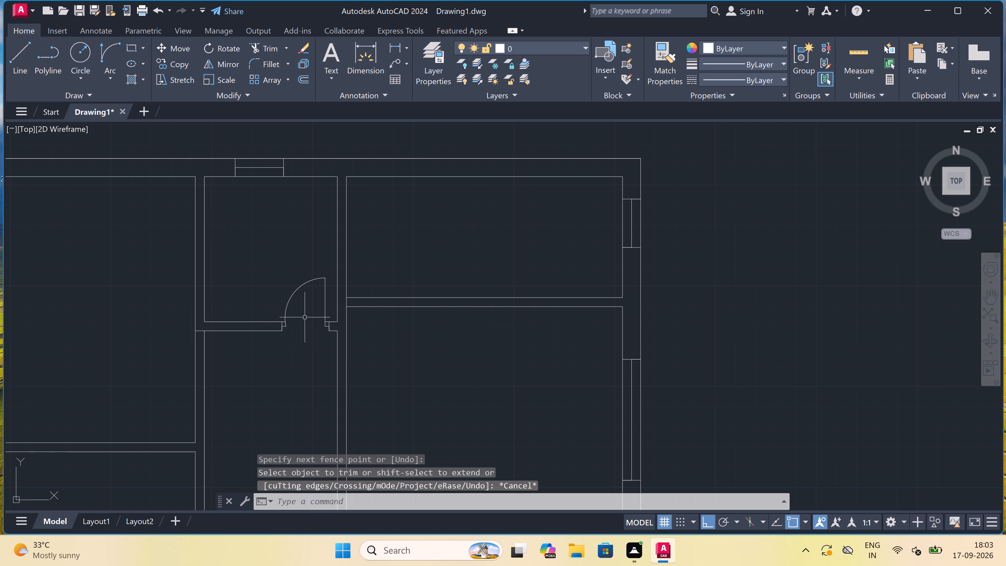
Start a door near the south end of the northwest room's east partition: jamb line, 2" segment north, 3' leaf west into the room.
scroll(305, 317, down, 1)
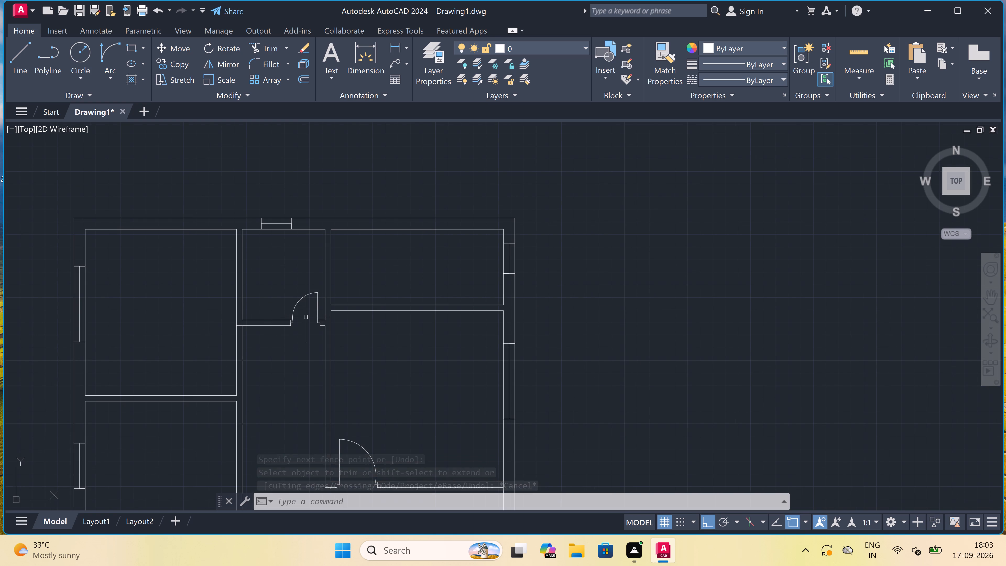
scroll(312, 321, down, 1)
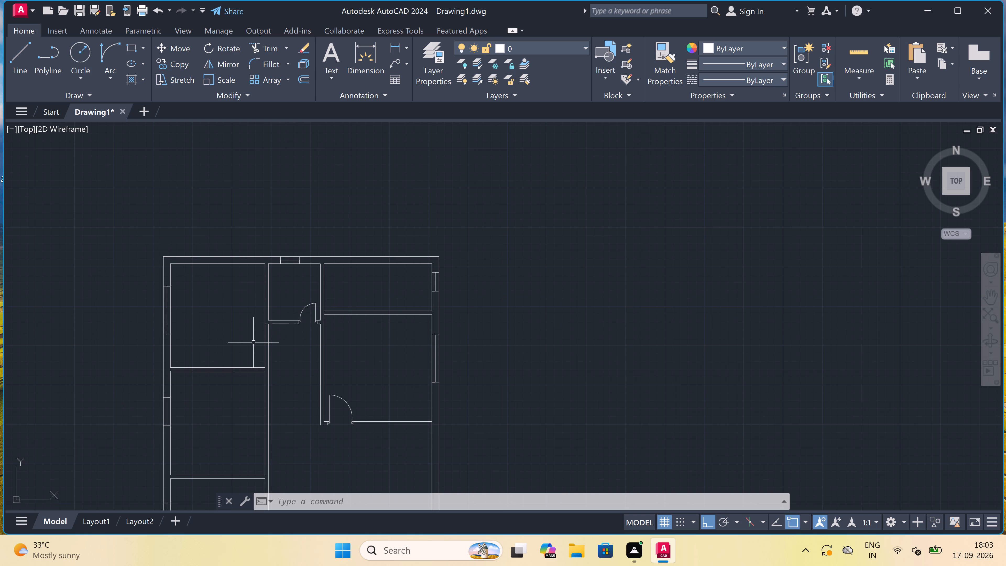
scroll(286, 342, up, 2)
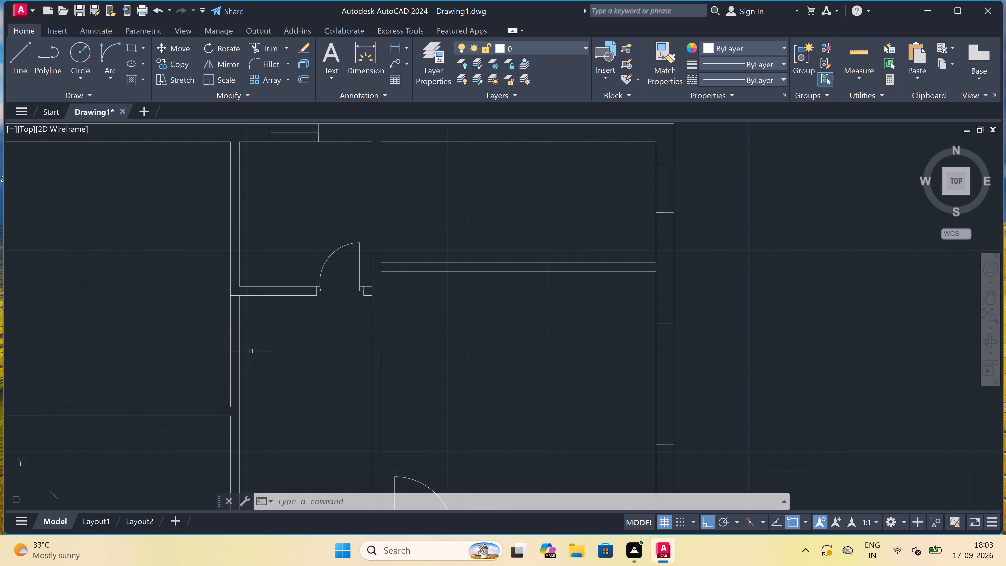
scroll(234, 353, up, 1)
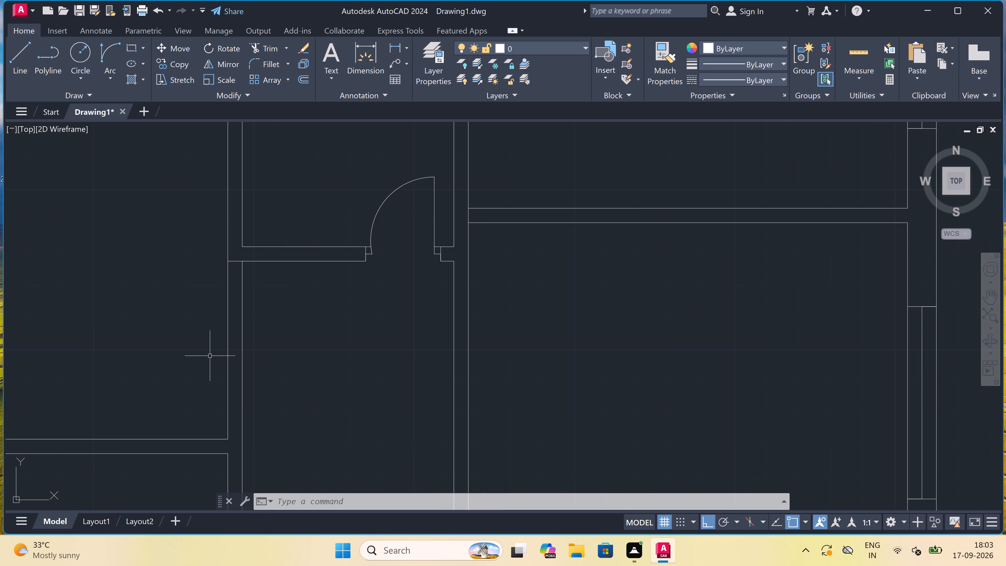
text(L)
key(space)
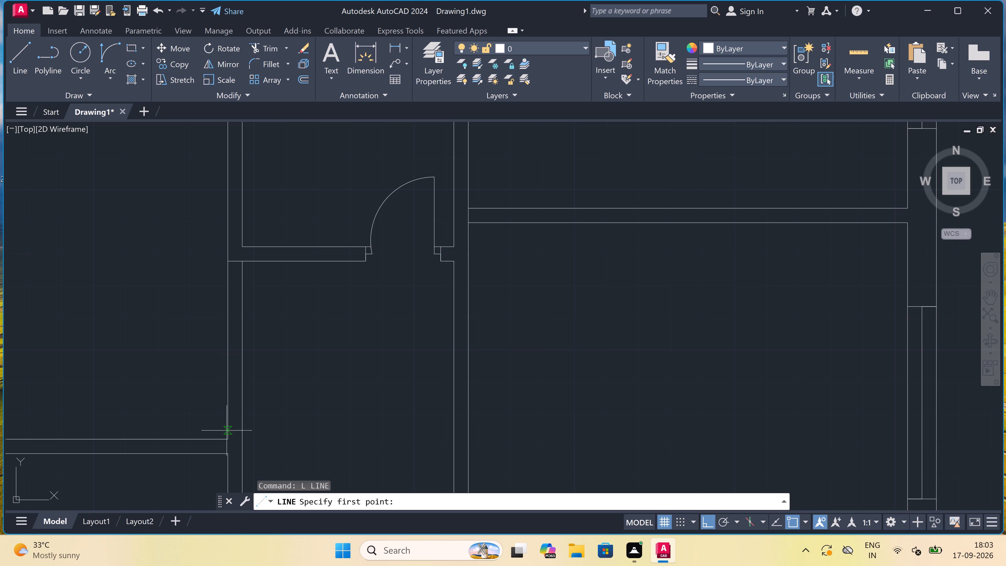
scroll(228, 428, up, 2)
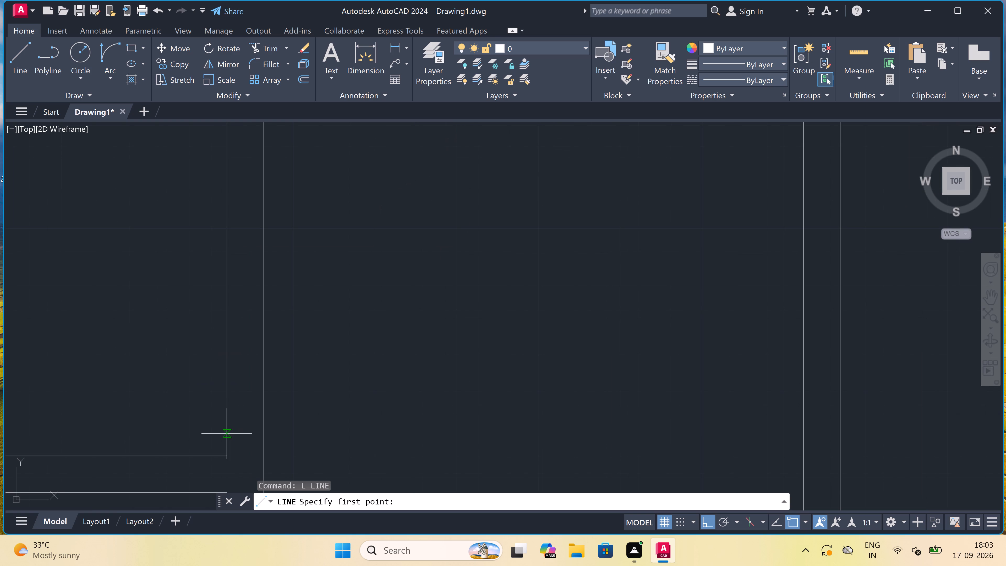
click(227, 436)
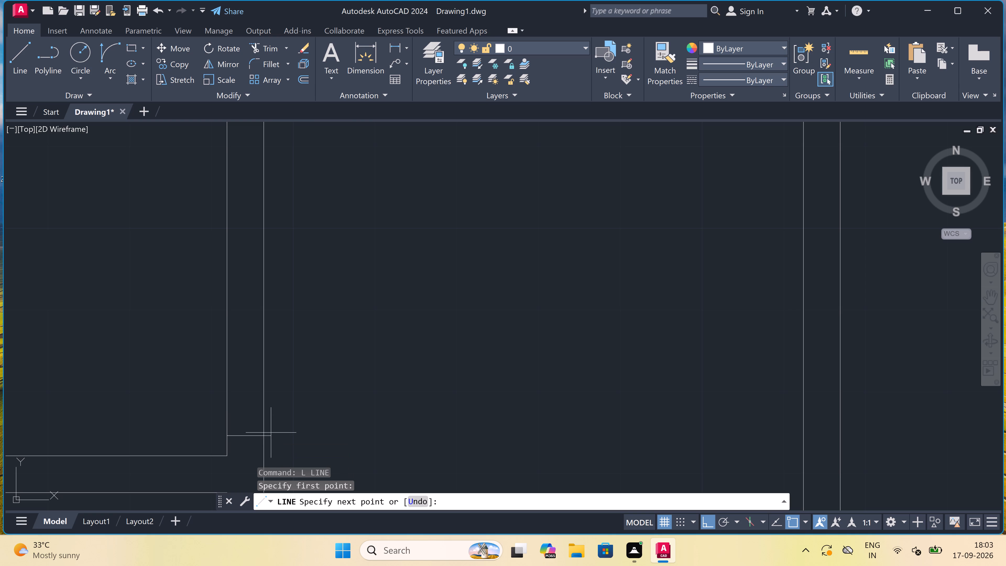
click(266, 433)
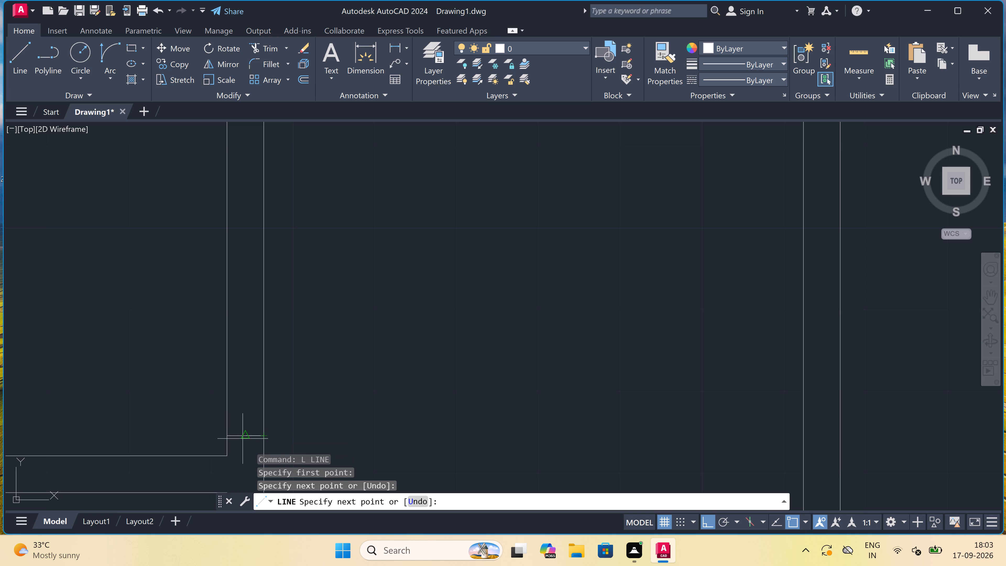
click(242, 439)
key(2)
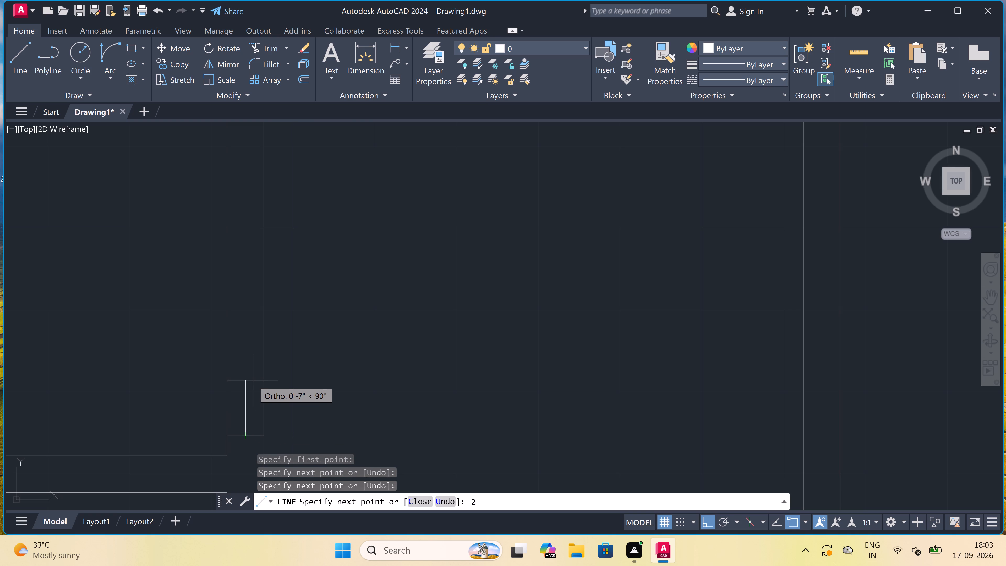
text(")
key(space)
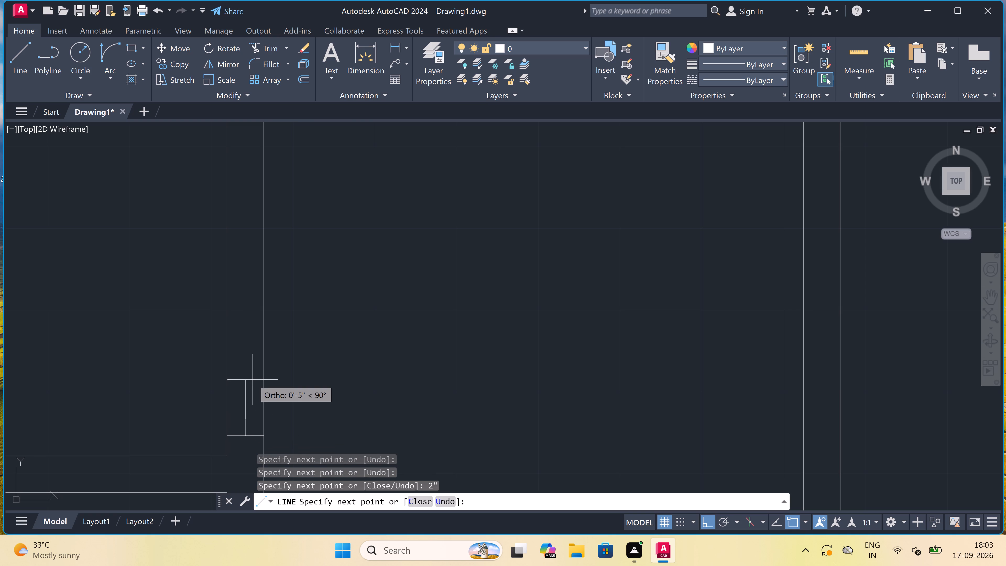
scroll(253, 379, down, 2)
text(3')
key(space)
key(Escape)
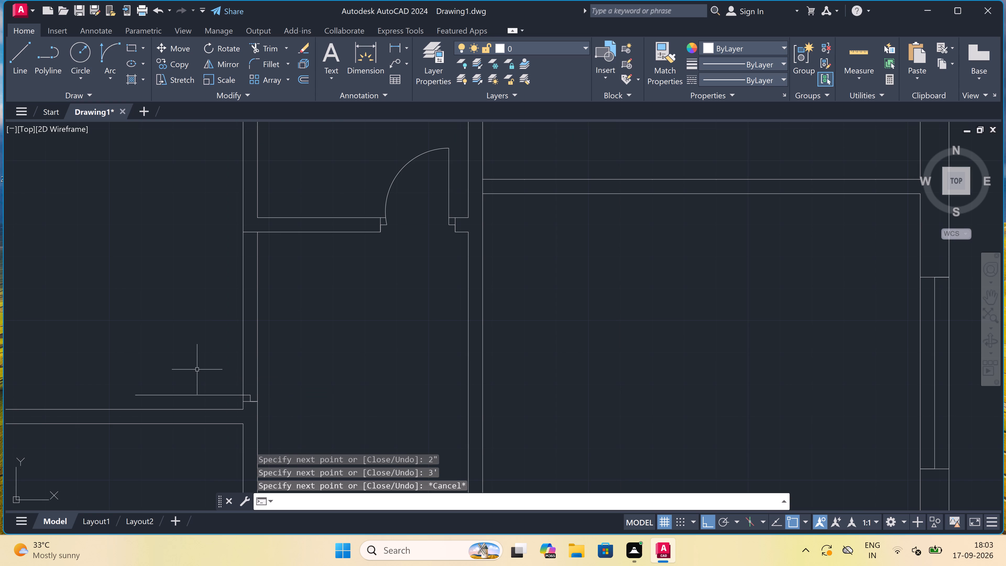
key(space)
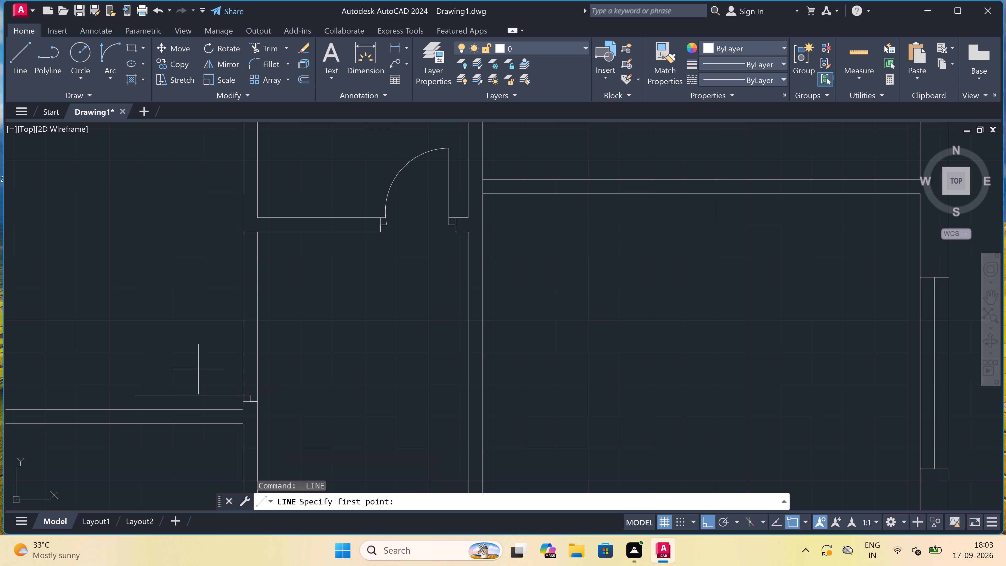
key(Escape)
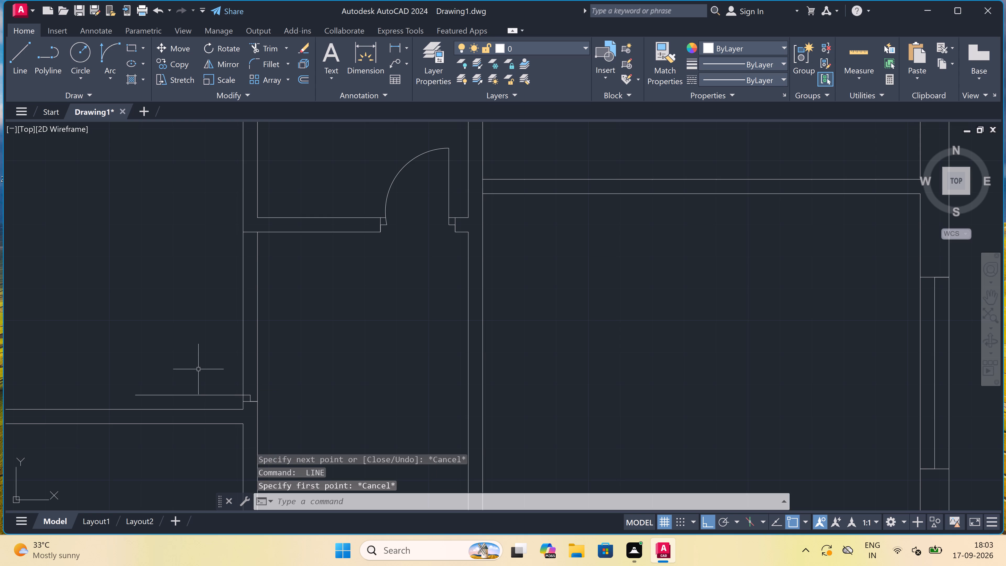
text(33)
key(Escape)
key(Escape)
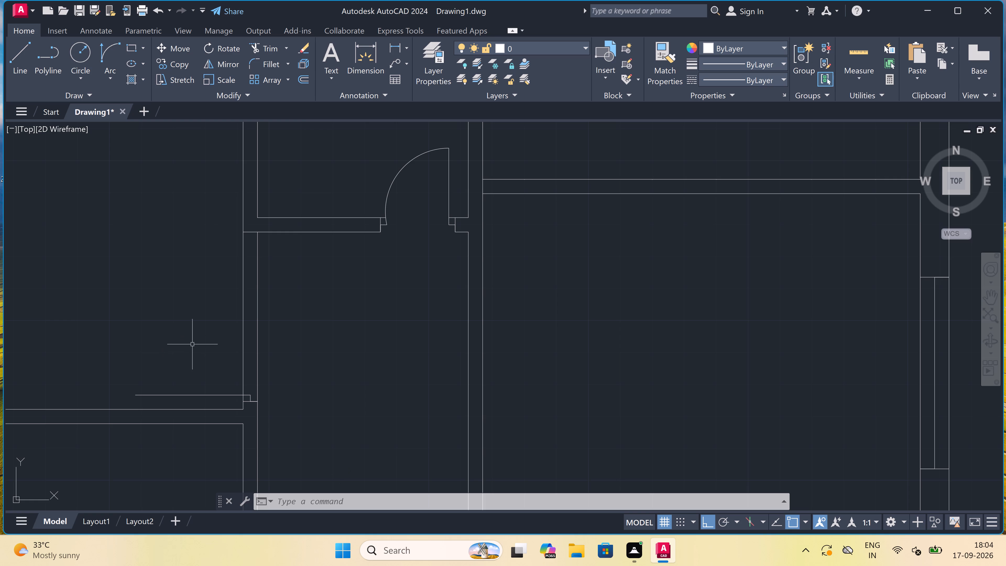
Draw the opposite jamb line north of the 3' leaf across the same partition, with a 2" segment toward the leaf.
key(space)
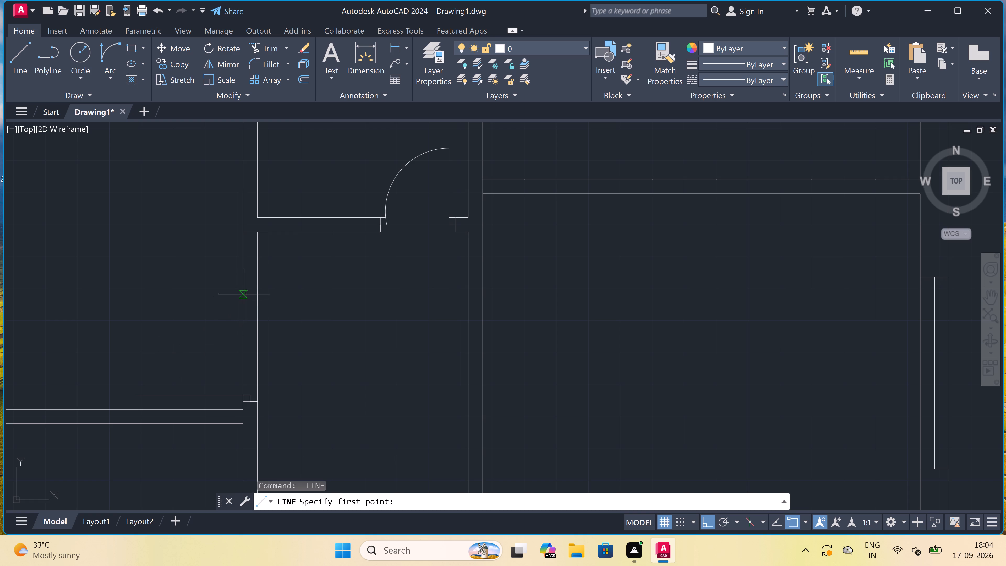
click(243, 294)
click(258, 297)
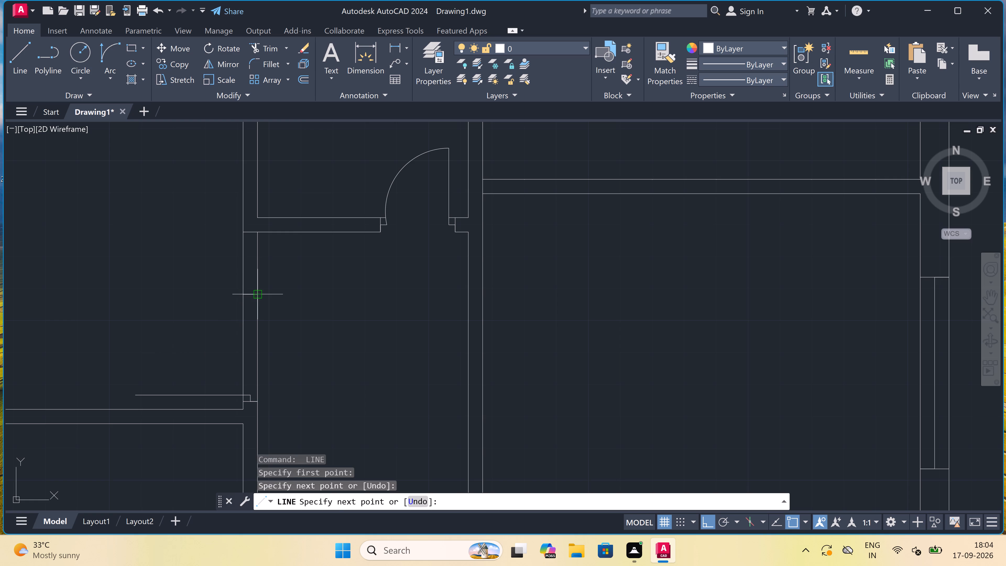
drag(250, 296, 250, 301)
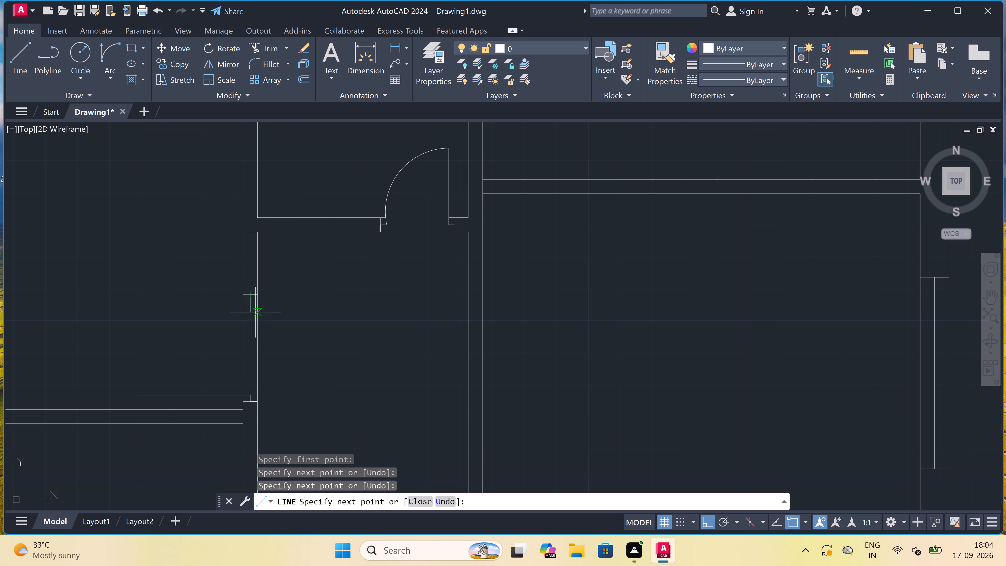
text(2")
key(space)
key(Escape)
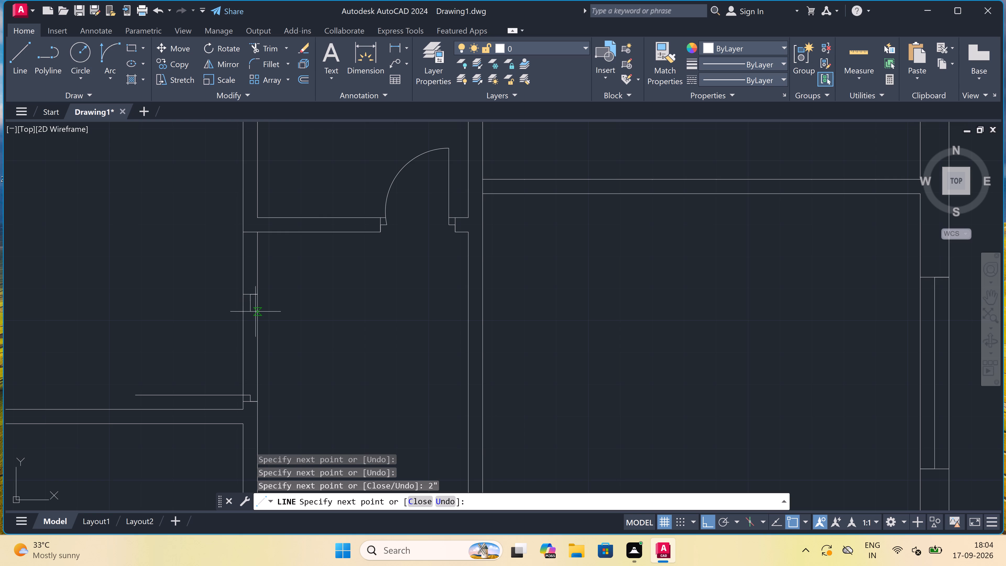
Draw a Start, End, Direction swing arc from the northwest room's 3' leaf tip to the north jamb segment.
click(102, 57)
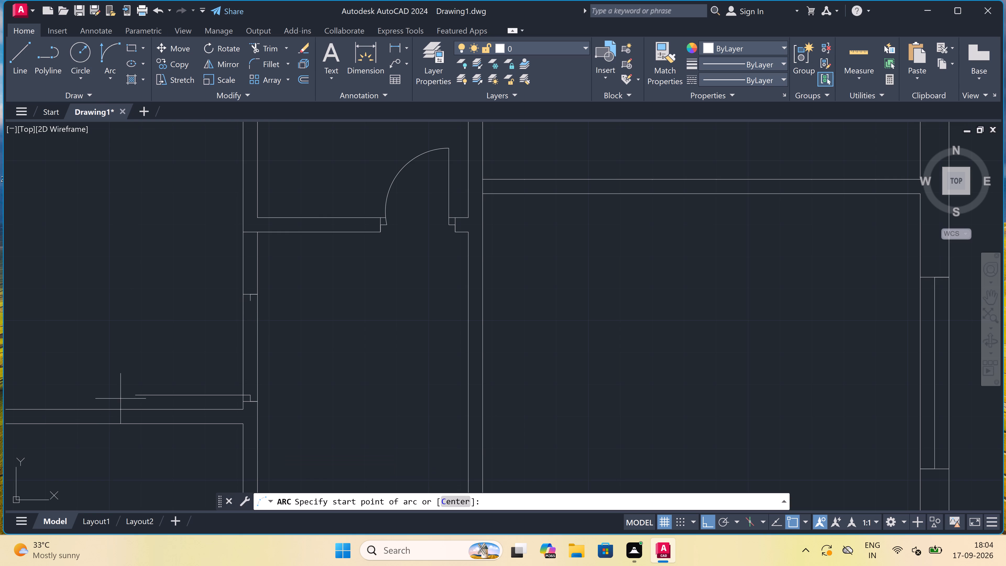
click(134, 397)
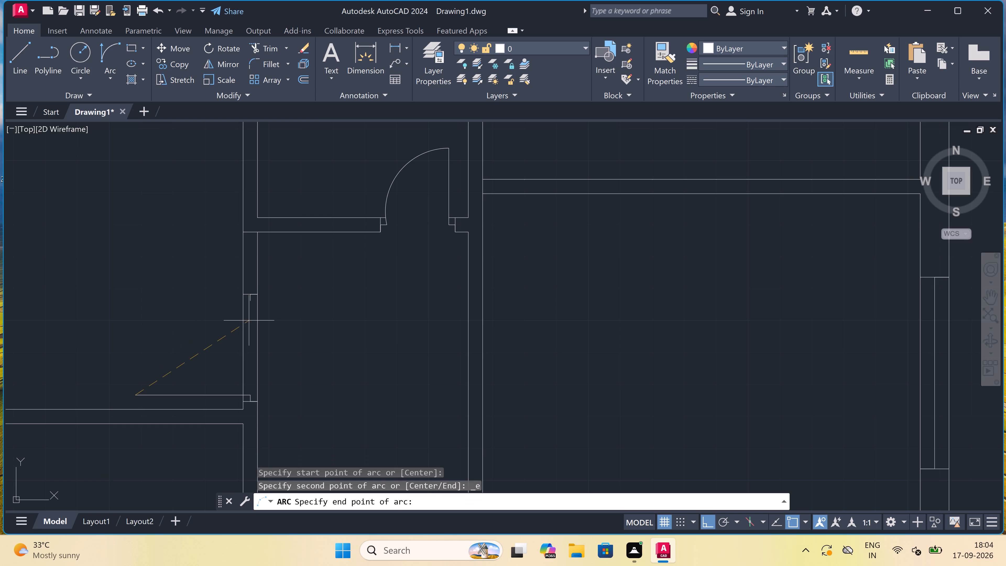
click(251, 302)
click(208, 290)
Trim both lines of the northwest room's east partition between the jambs to open the doorway.
text(TR)
key(space)
click(208, 330)
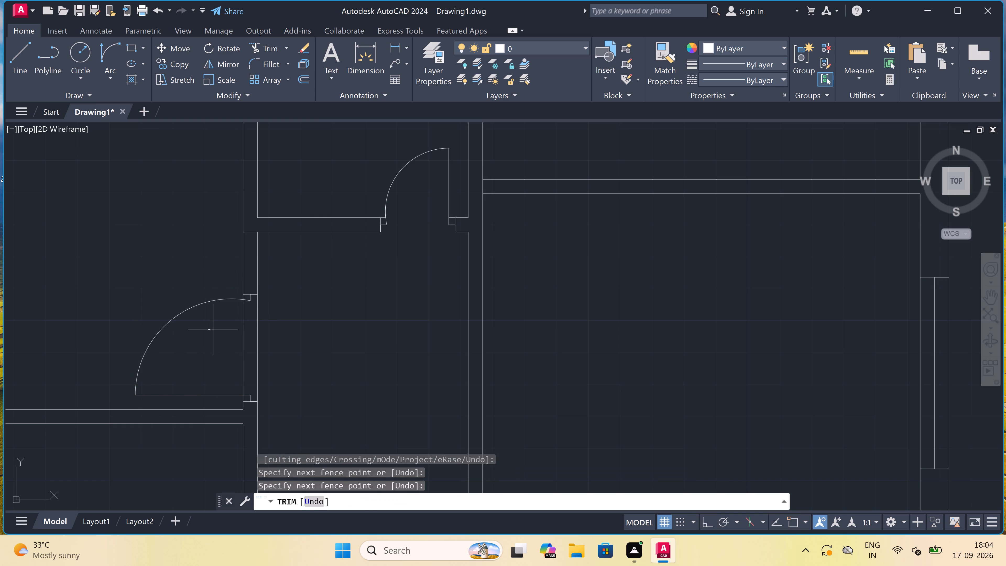
click(284, 323)
key(Escape)
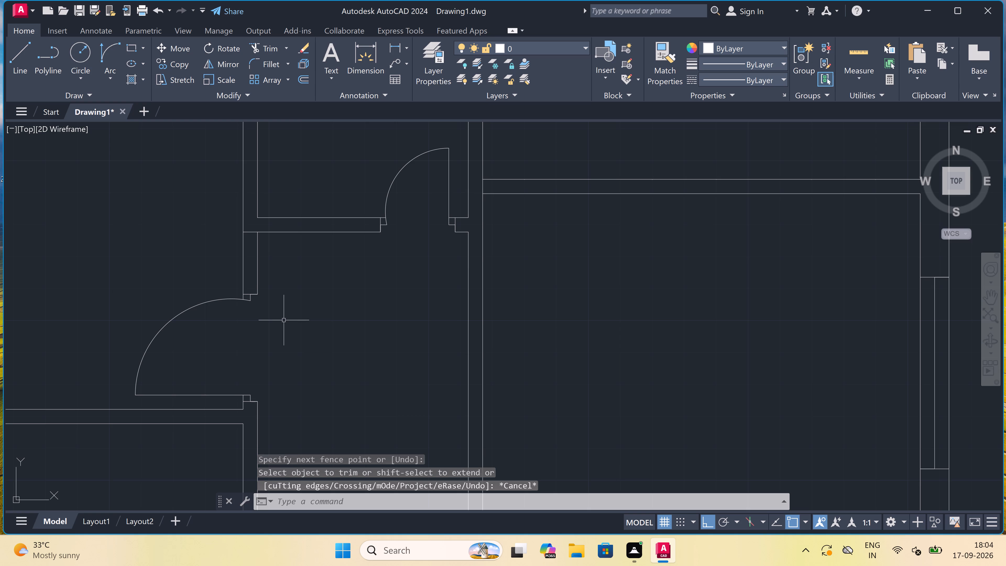
Start a door in the northeast room's south partition: jamb line across it, 2" segment east from the jamb's midpoint, 2' leaf north into the room.
scroll(306, 304, down, 3)
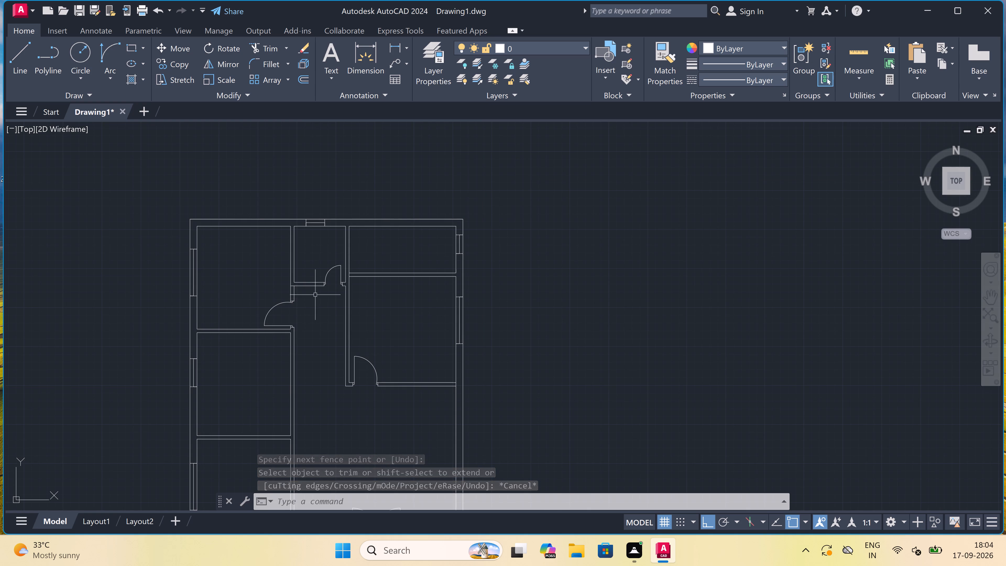
scroll(397, 259, up, 2)
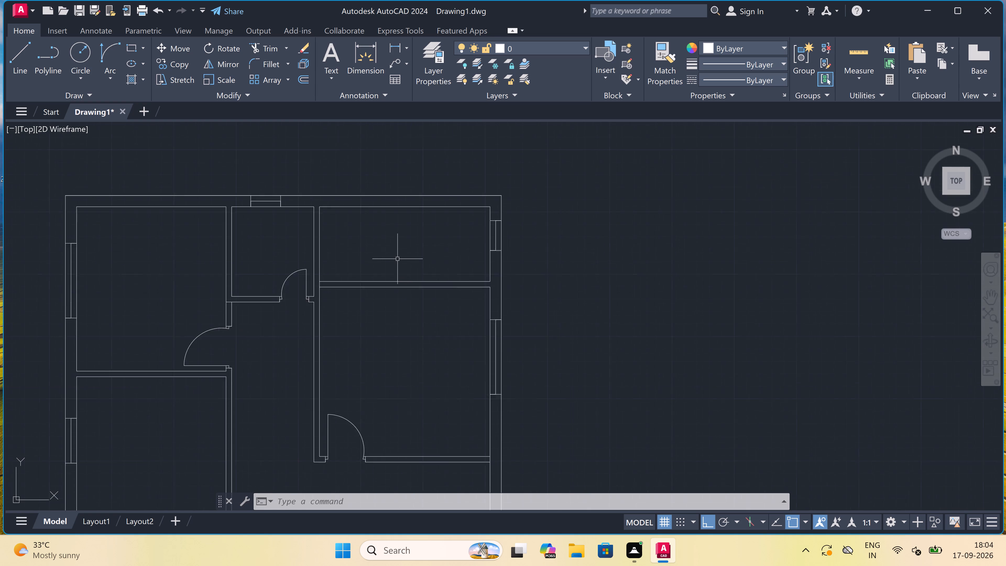
text(L)
key(space)
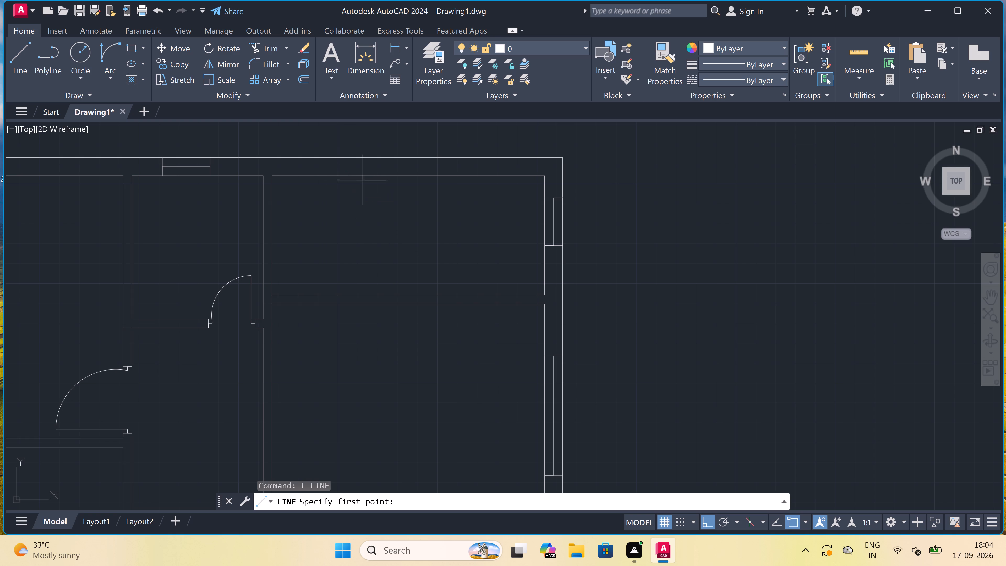
scroll(497, 282, up, 1)
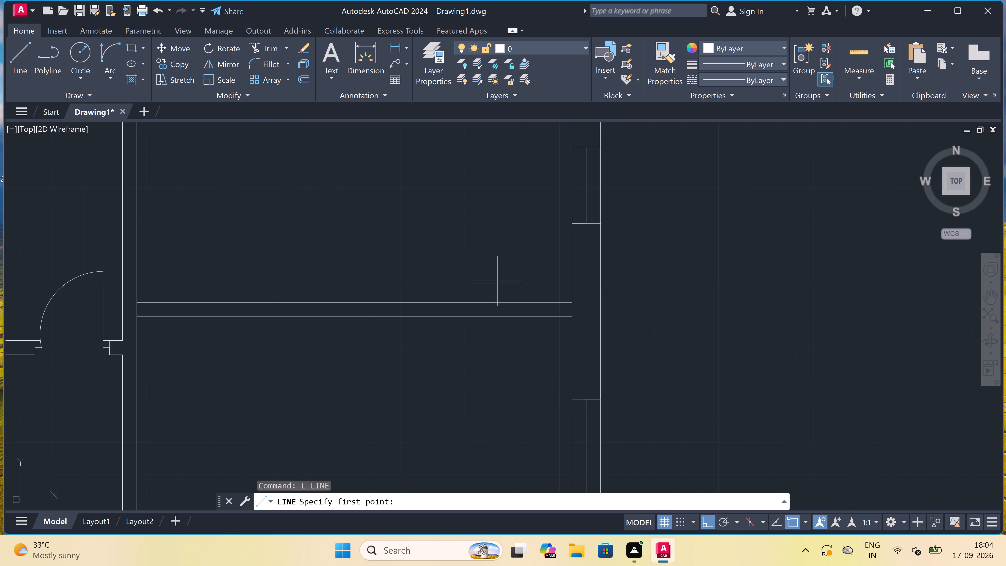
scroll(497, 281, down, 1)
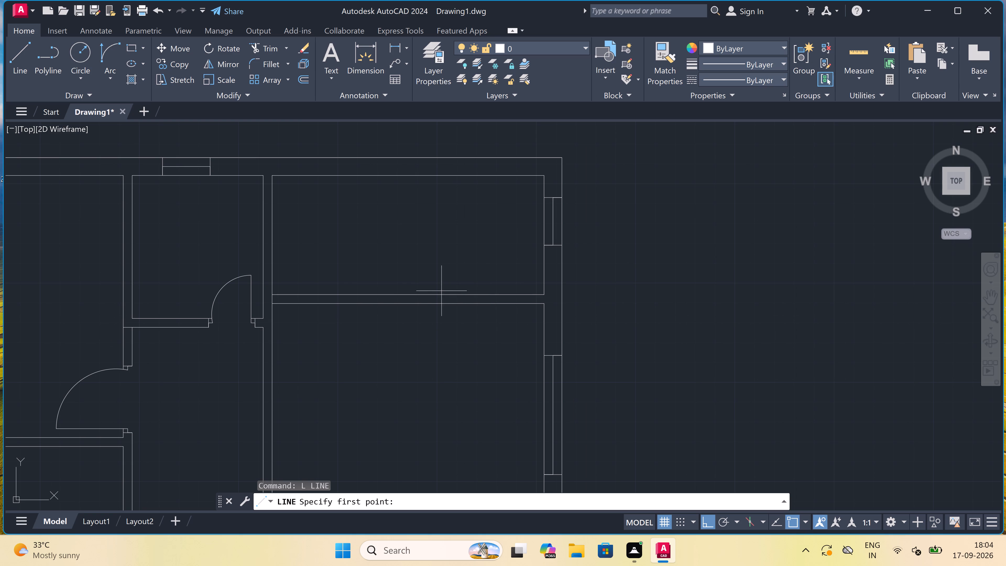
scroll(406, 306, up, 1)
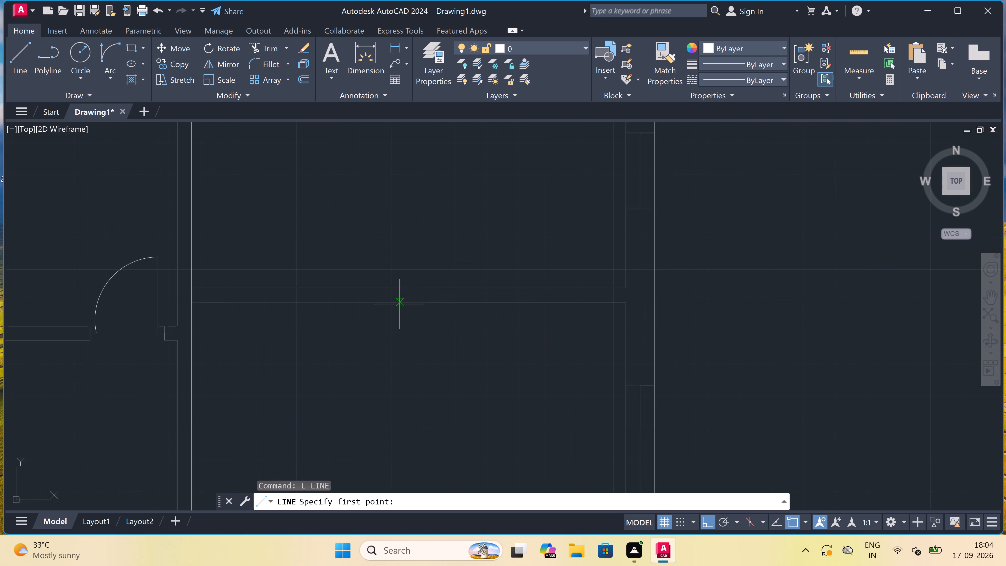
click(386, 285)
click(385, 301)
click(386, 292)
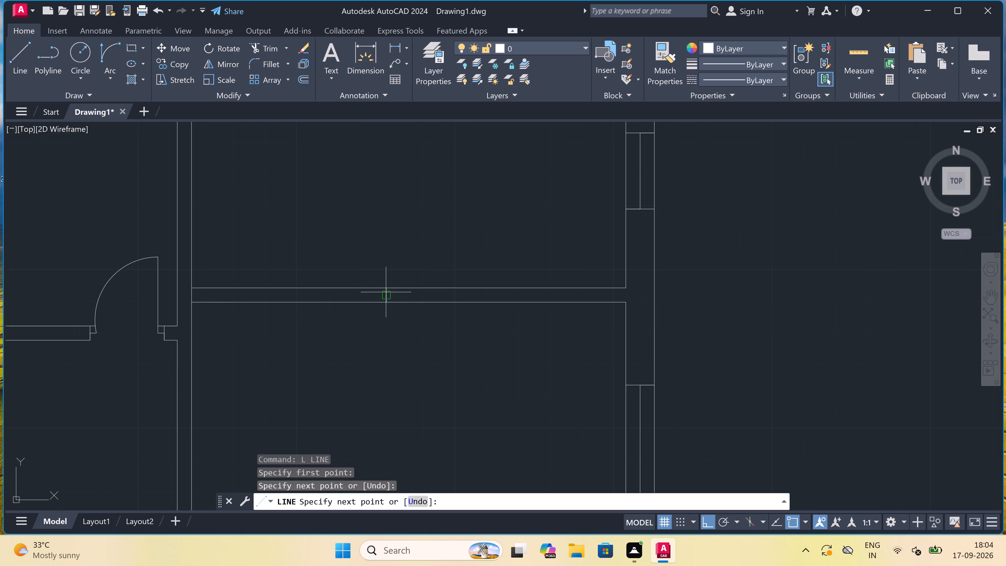
text(2")
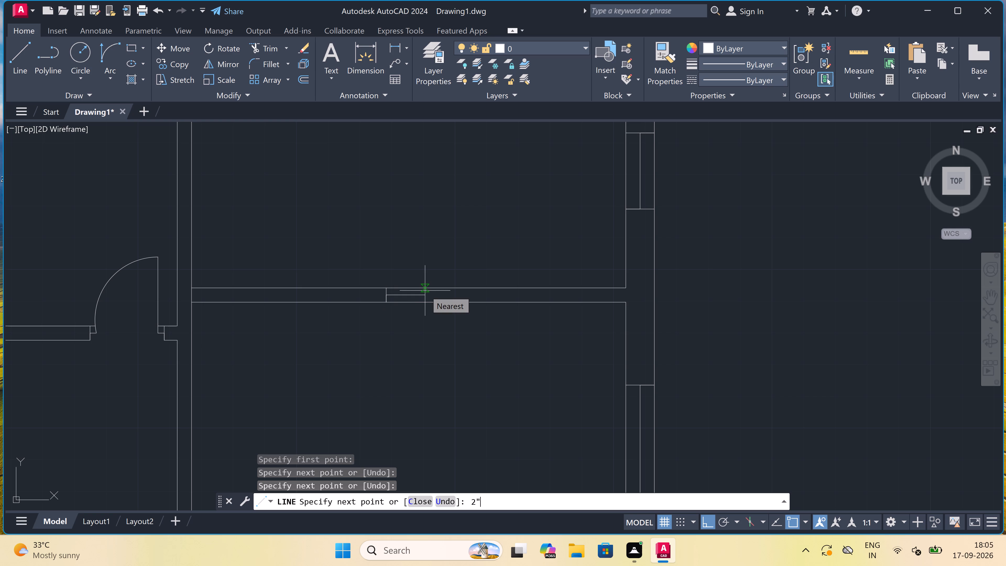
key(space)
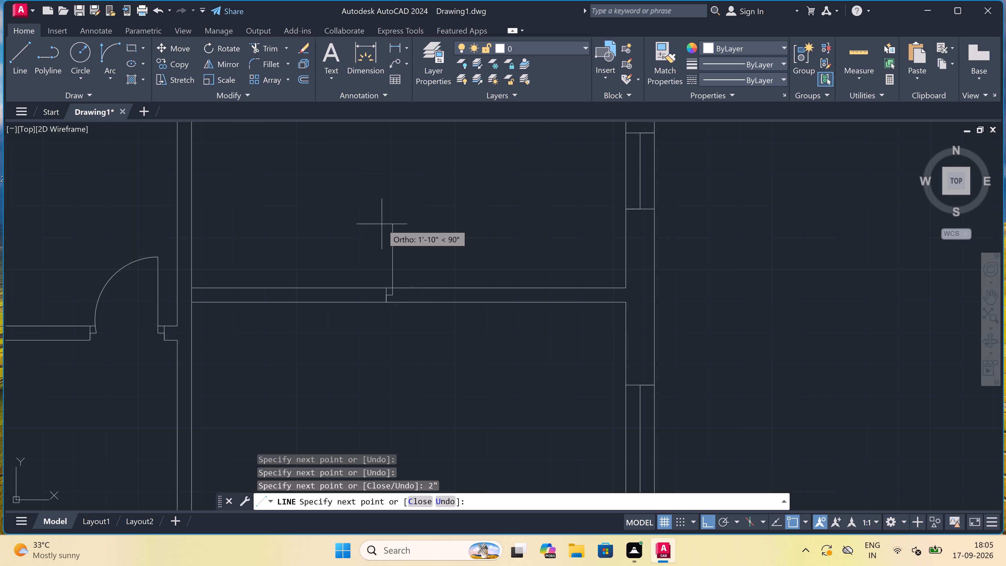
text(2')
key(space)
key(Escape)
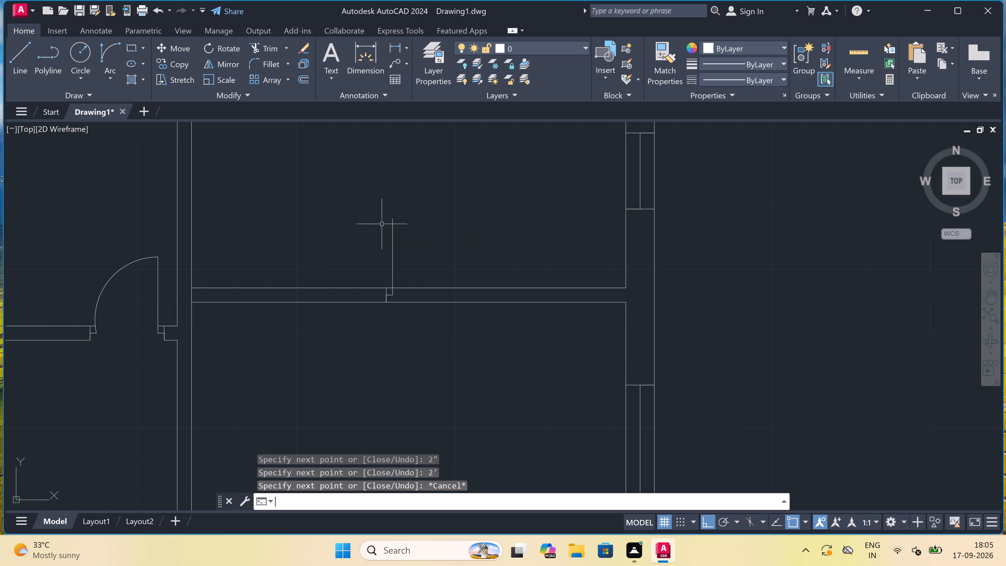
Draw the opposite jamb line east of the 2' leaf across the same partition, with a 2" segment west from its midpoint.
key(space)
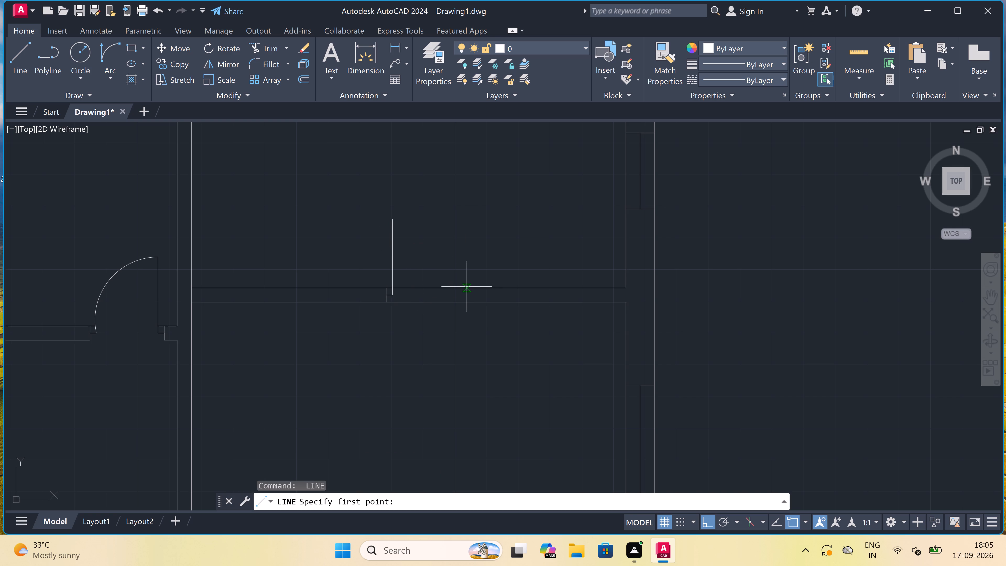
click(470, 289)
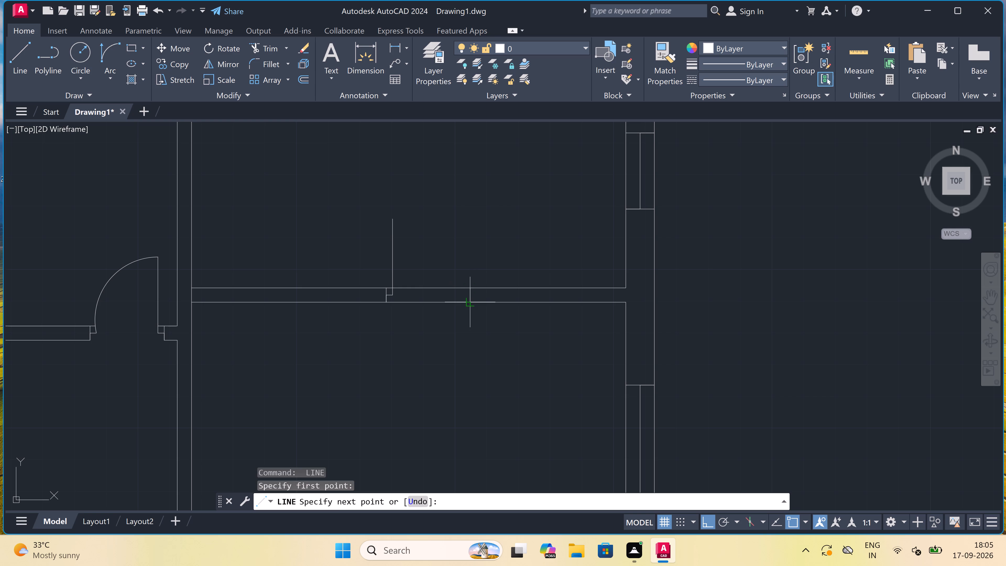
scroll(469, 297, up, 2)
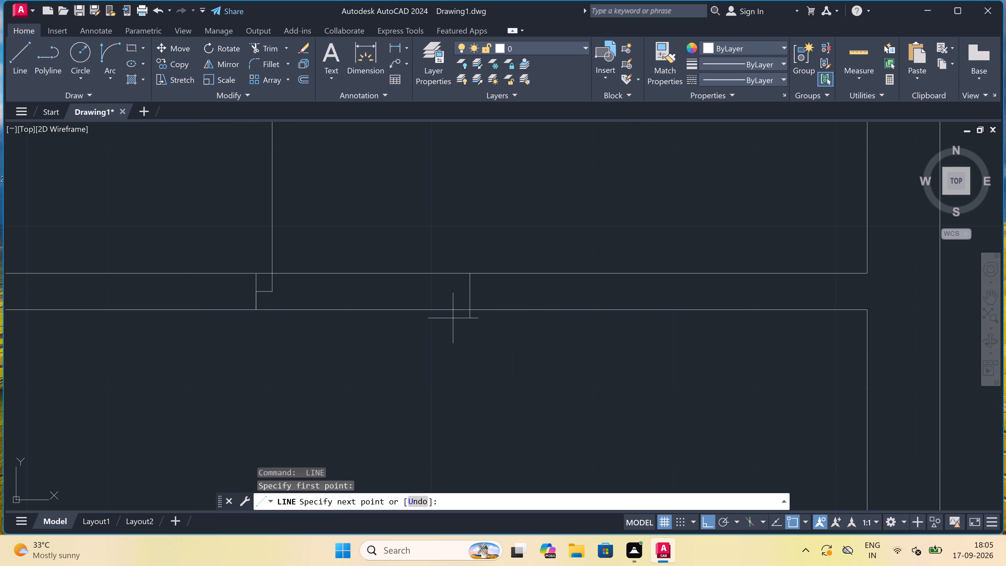
click(467, 310)
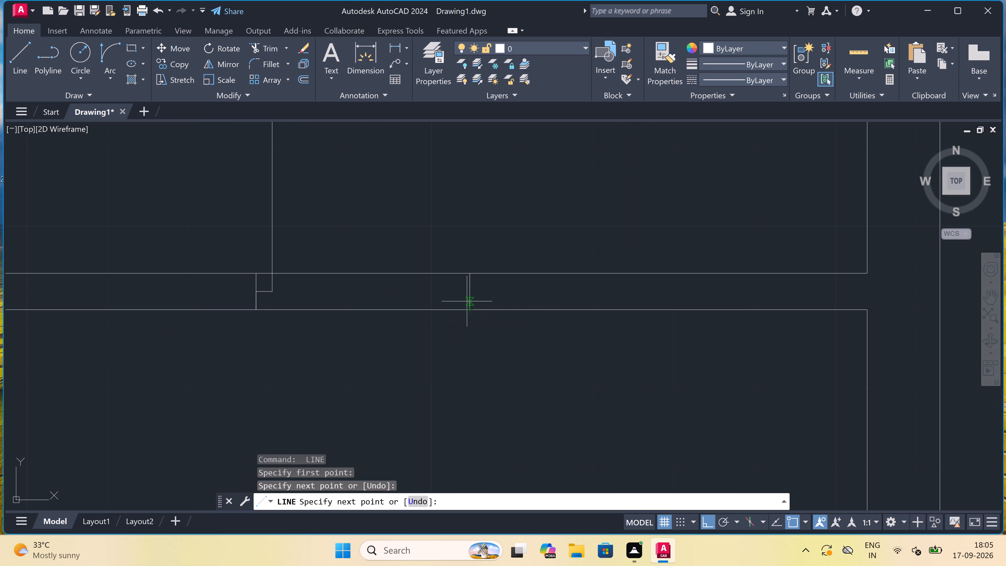
click(467, 291)
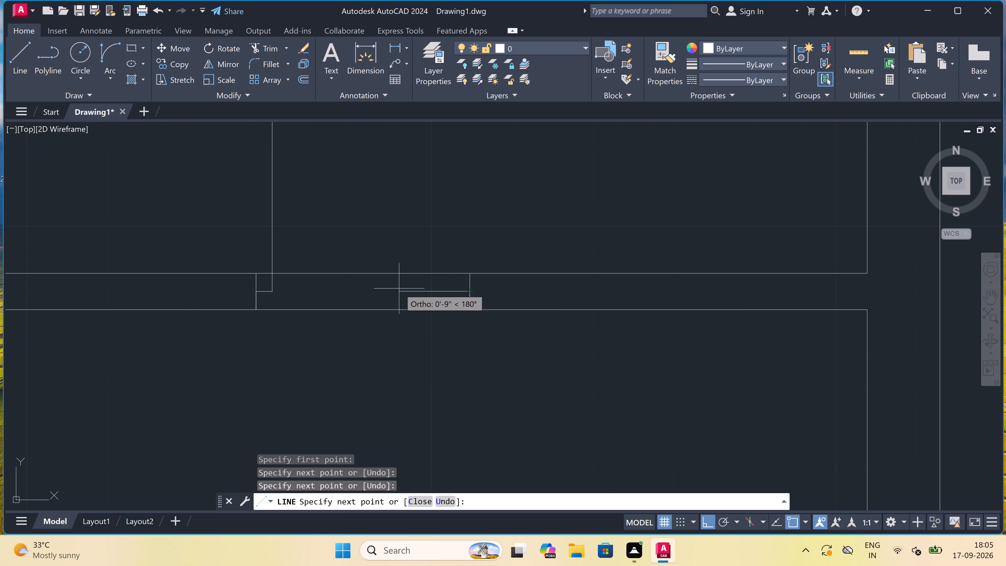
text(2")
key(space)
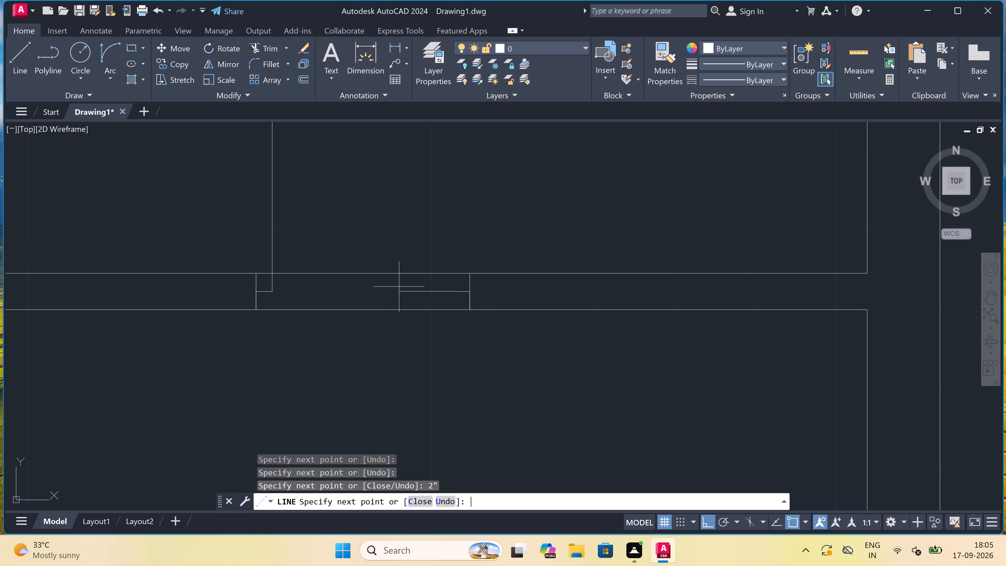
key(Escape)
scroll(398, 287, down, 3)
scroll(369, 246, up, 1)
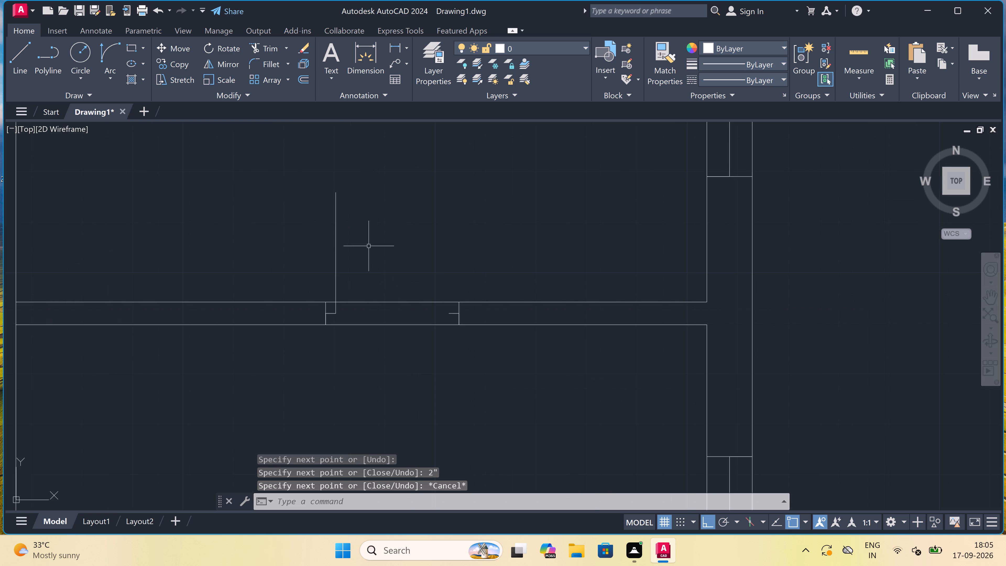
Draw a Start, End, Direction swing arc from the northeast room's 2' leaf tip to the east jamb segment.
click(116, 51)
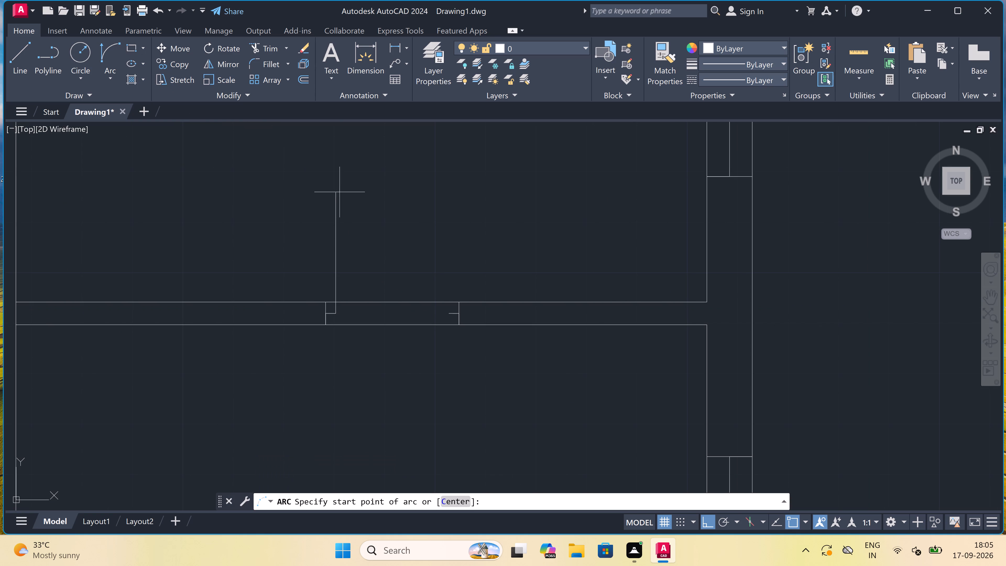
click(334, 193)
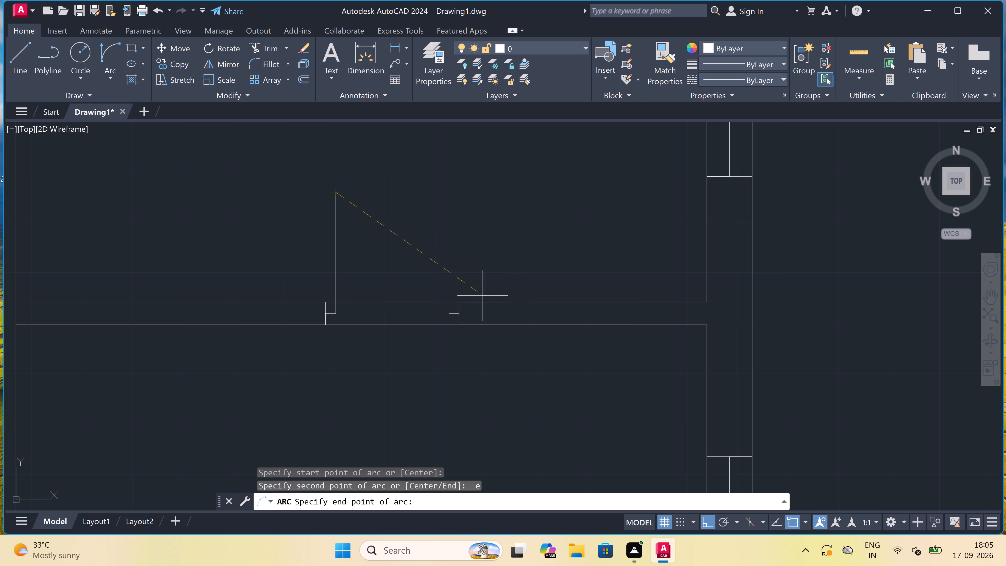
scroll(446, 315, up, 1)
click(449, 314)
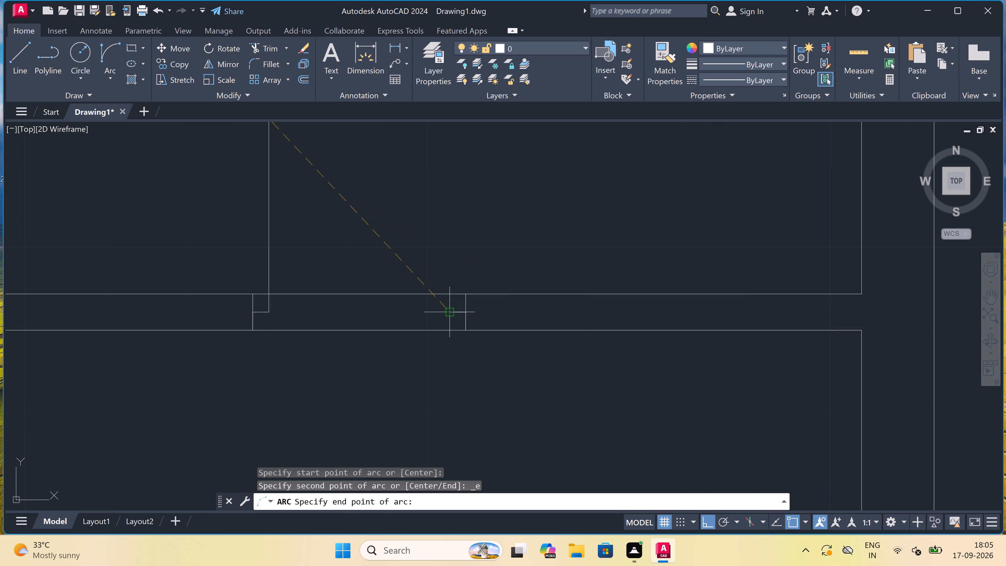
click(477, 267)
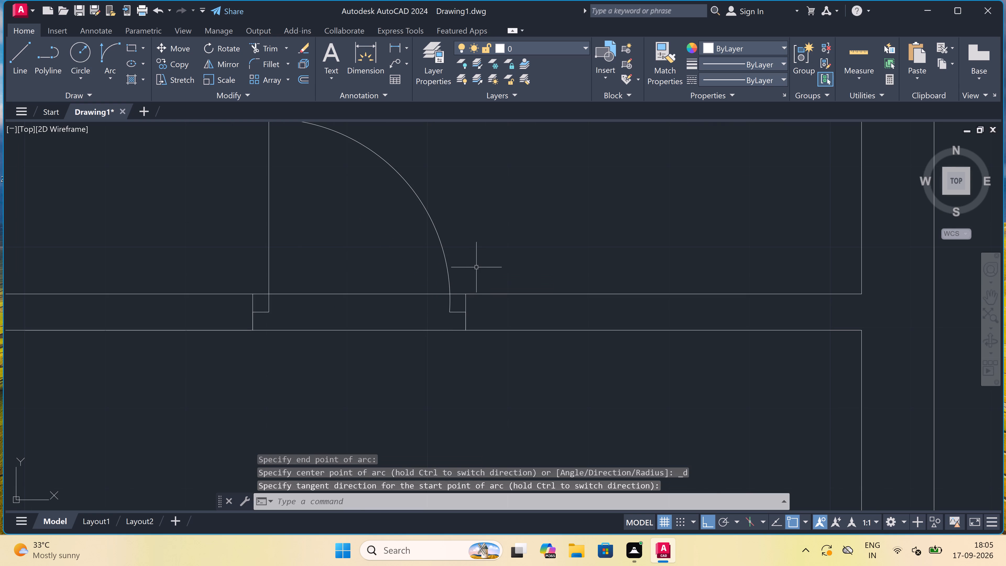
Draw a north-south line across the northeast room, west of its door, from the north wall's inner face to the south partition.
scroll(475, 267, down, 3)
key(l)
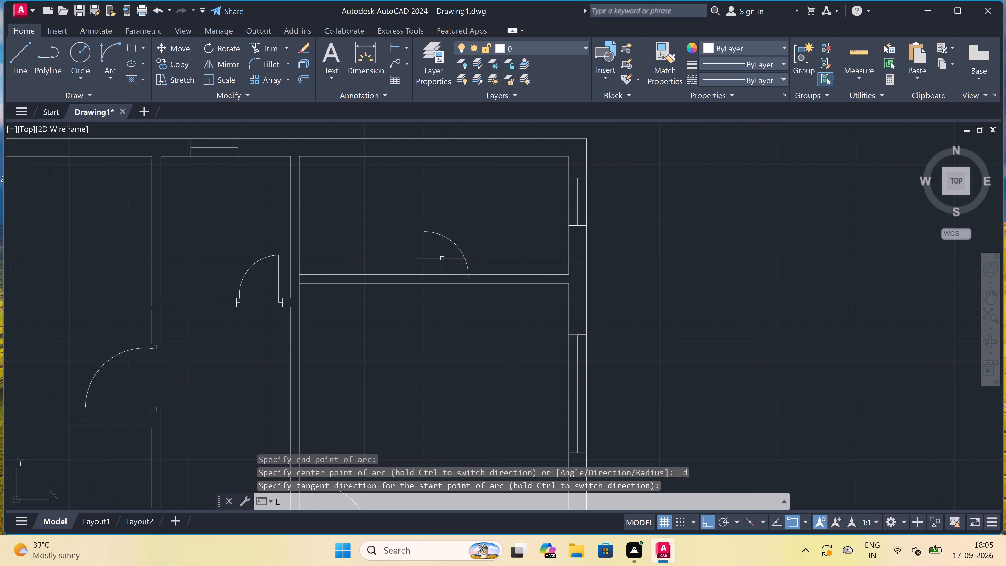
key(space)
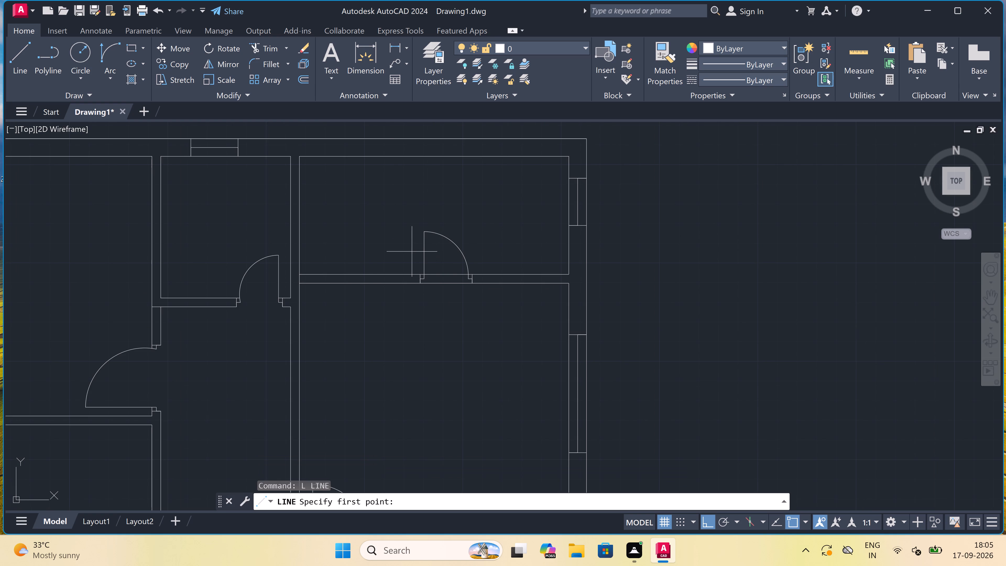
drag(384, 155, 385, 157)
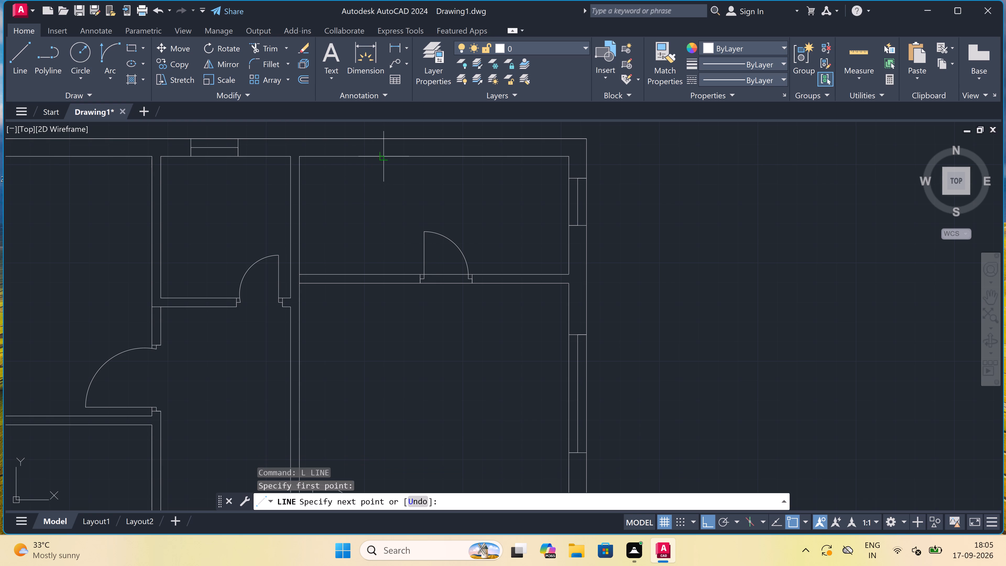
drag(385, 157, 385, 157)
drag(385, 276, 387, 276)
key(Escape)
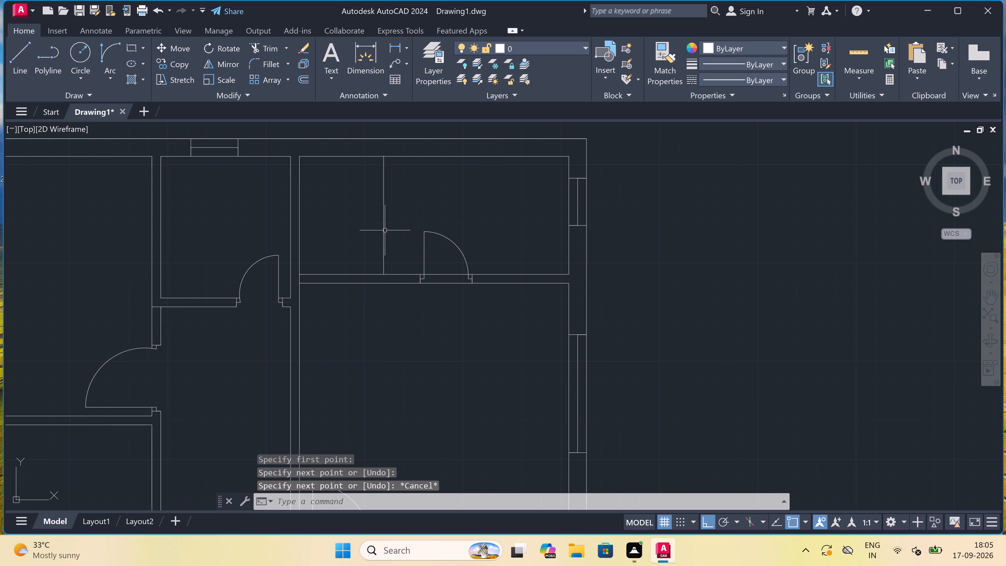
Draw a small, narrow rectangle projecting east from the inner face of the northeast room's west partition.
scroll(351, 267, up, 2)
key(r)
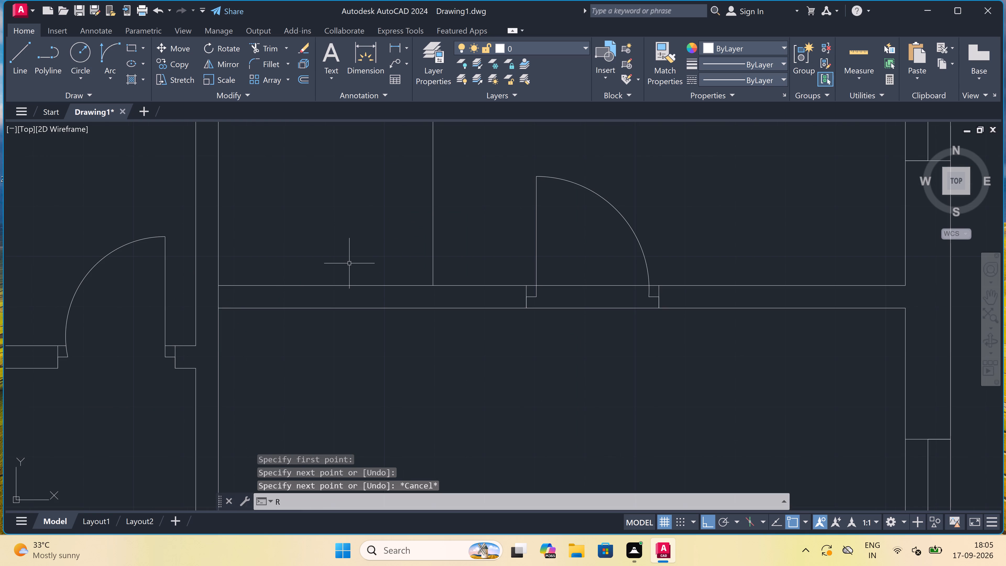
key(e)
key(c)
key(space)
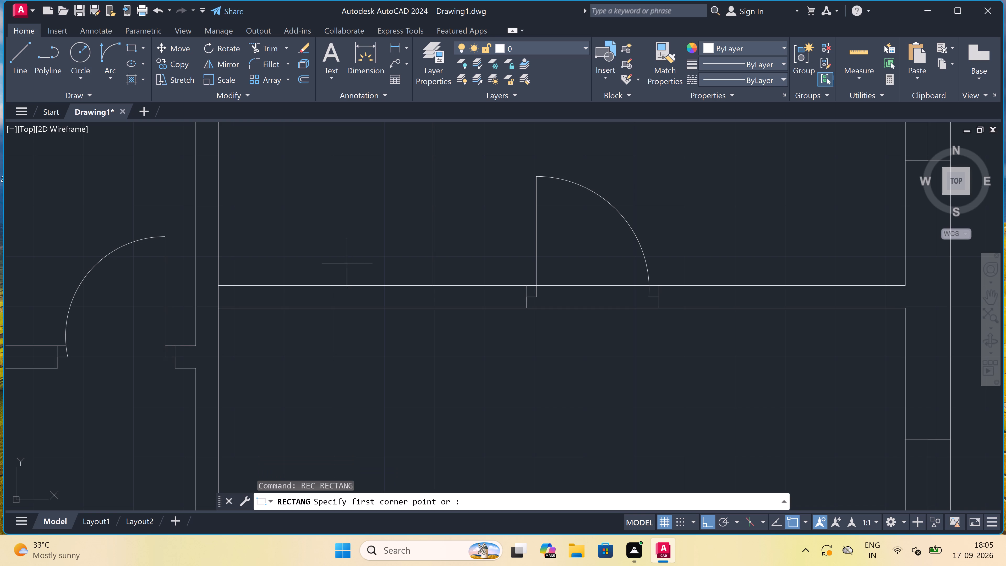
scroll(301, 268, down, 2)
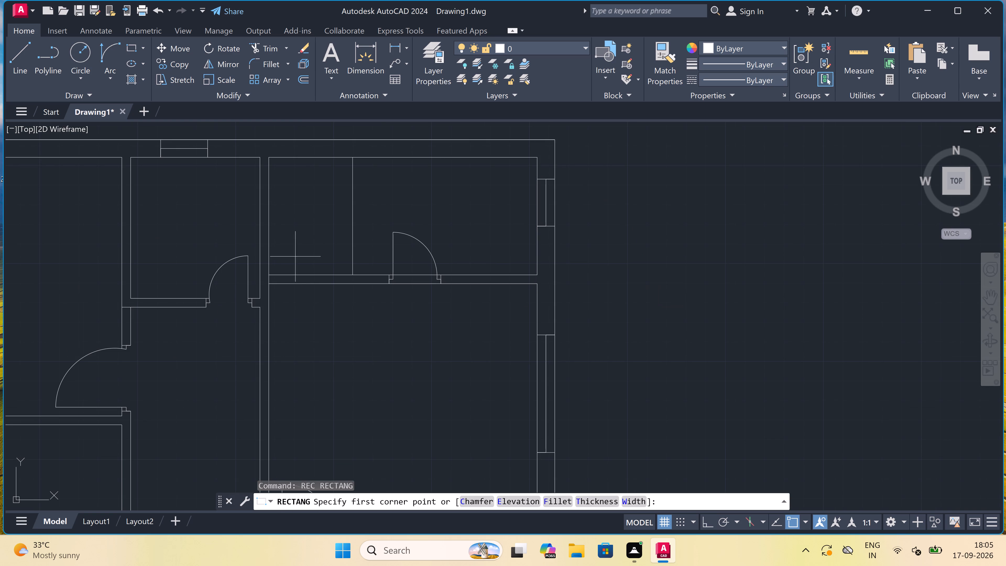
scroll(273, 204, up, 1)
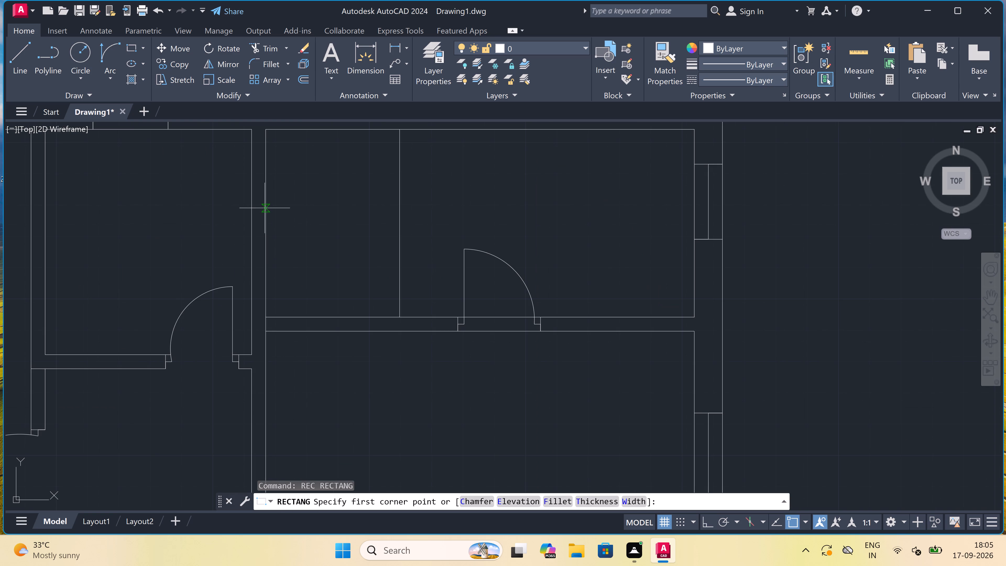
click(266, 208)
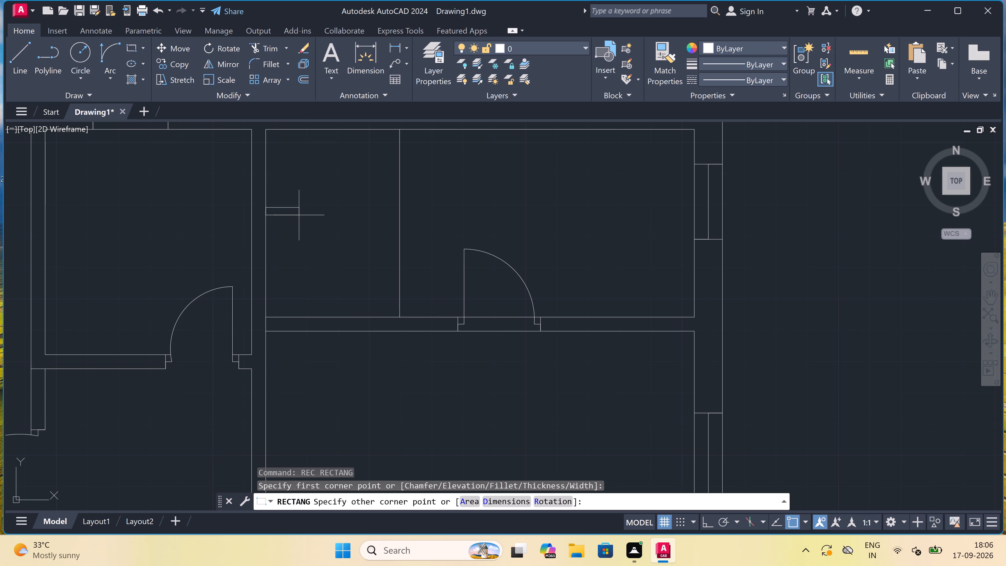
click(299, 215)
Draw a shorter, narrower rectangle projecting east from the same partition face, just north of the existing small rectangle.
scroll(299, 215, down, 3)
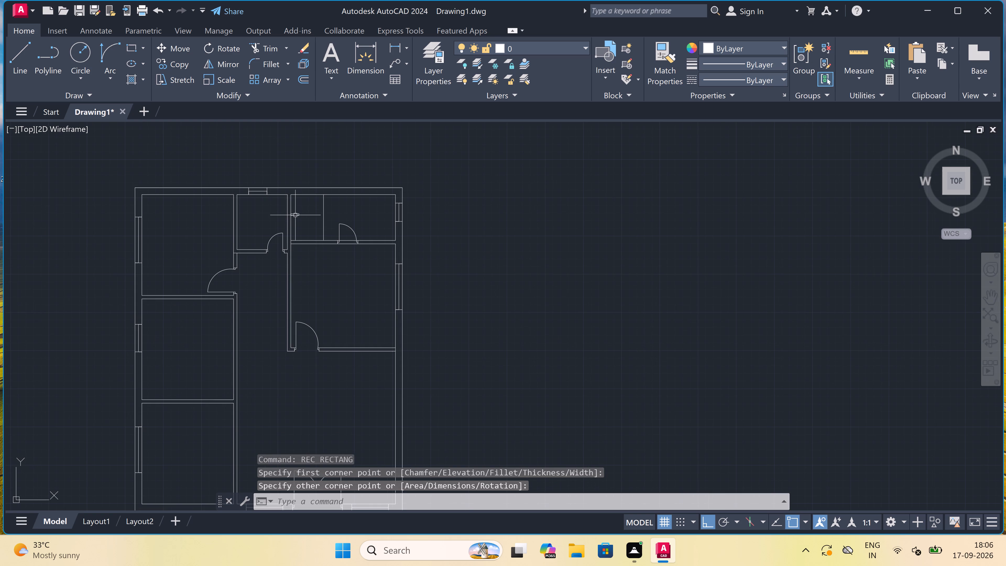
scroll(280, 205, up, 3)
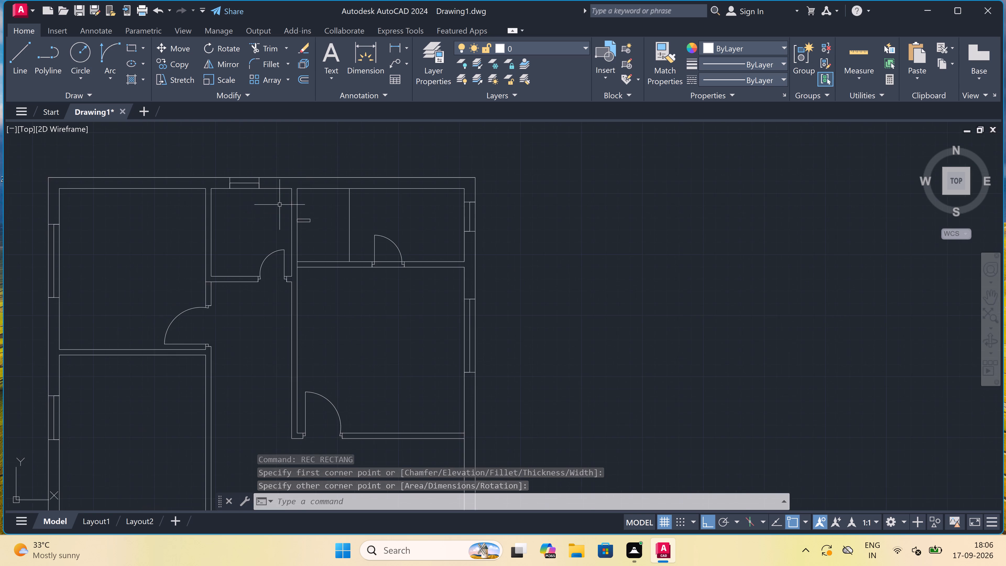
scroll(315, 219, up, 1)
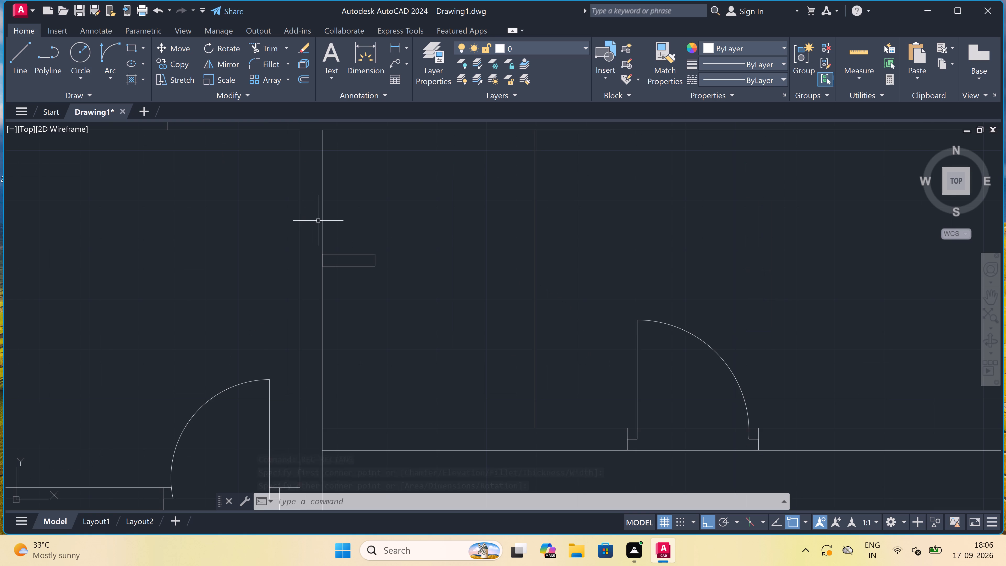
key(space)
scroll(319, 238, up, 1)
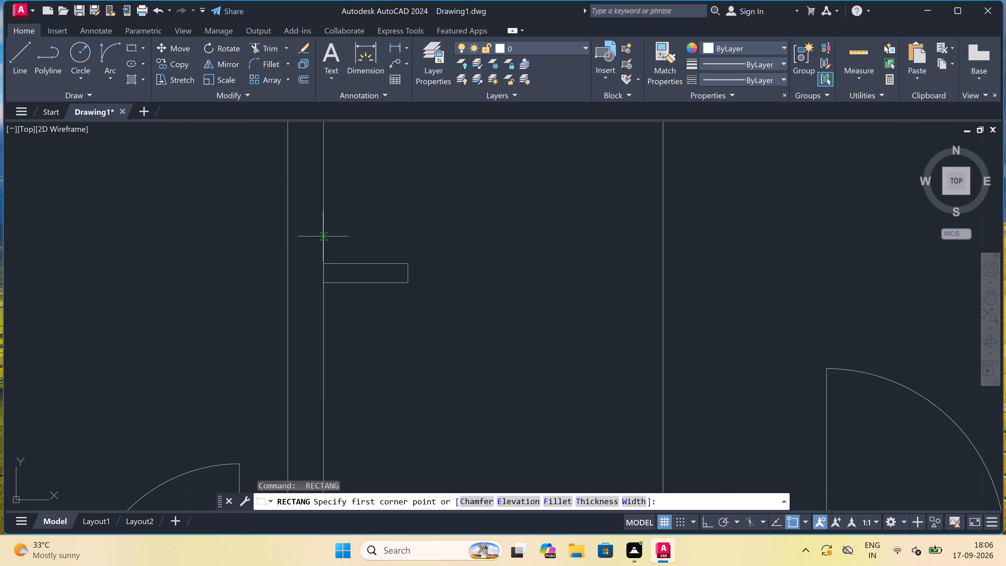
click(323, 238)
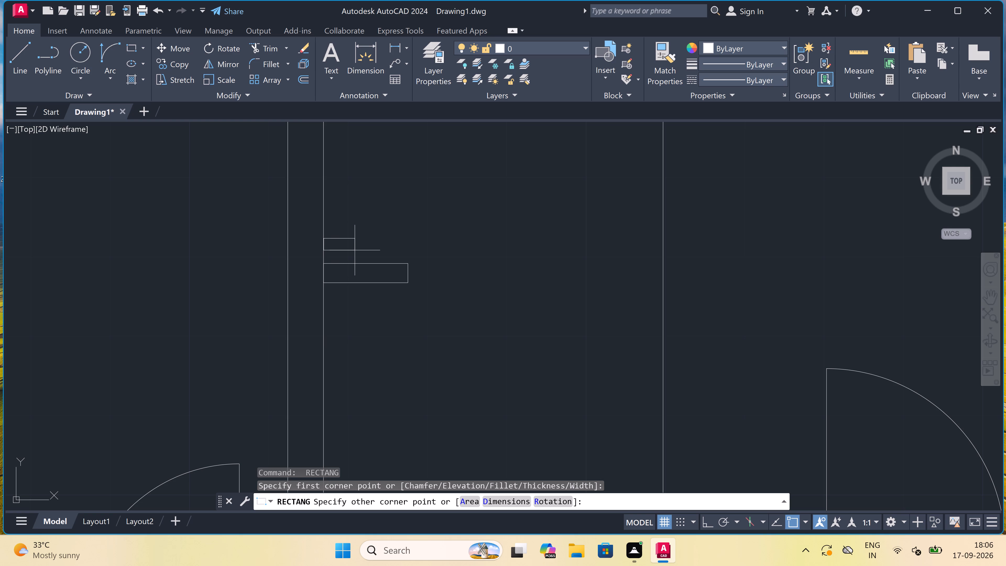
click(356, 250)
Copy the shorter rectangle straight south along the partition face to just below the longer rectangle.
click(354, 249)
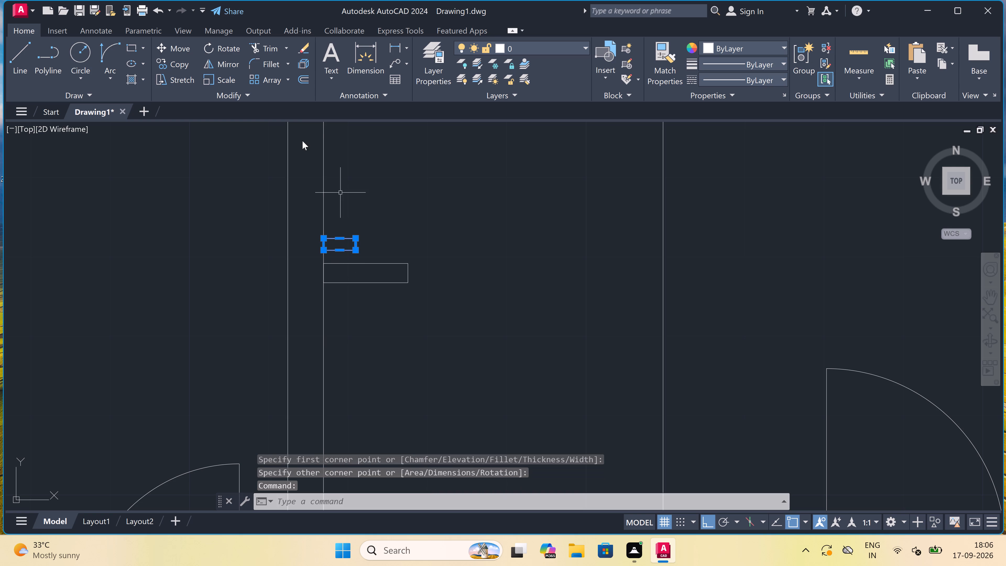
click(175, 63)
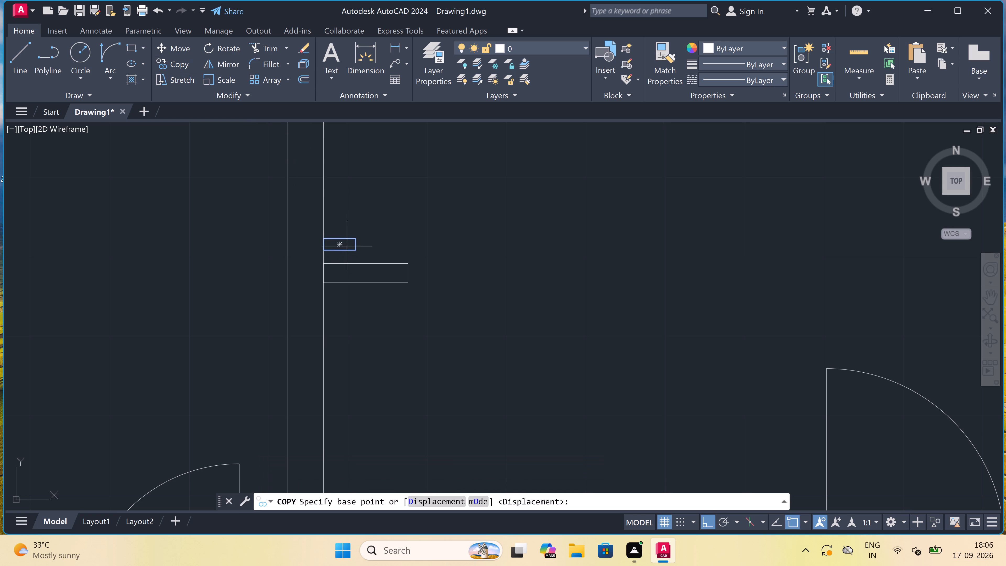
click(327, 252)
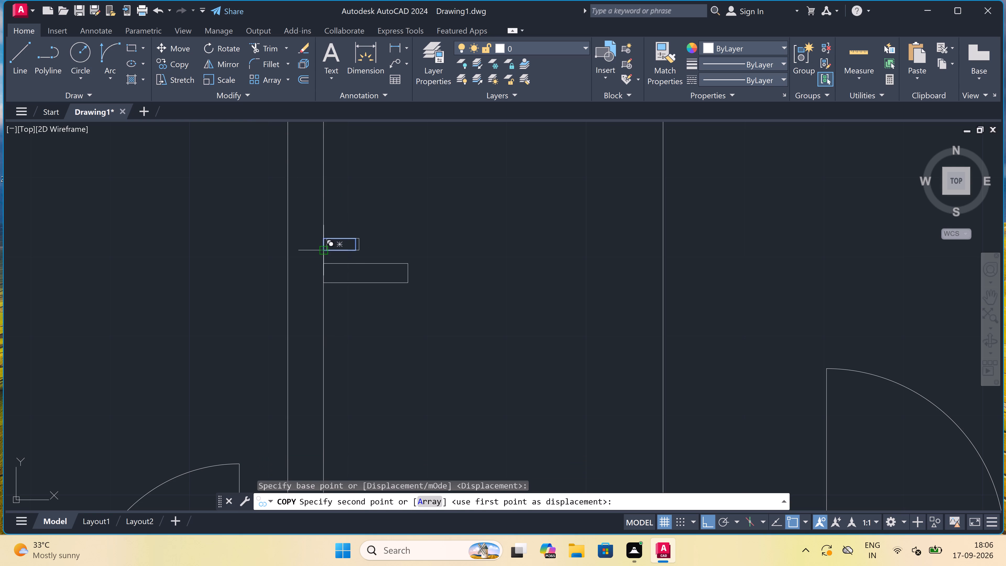
click(323, 308)
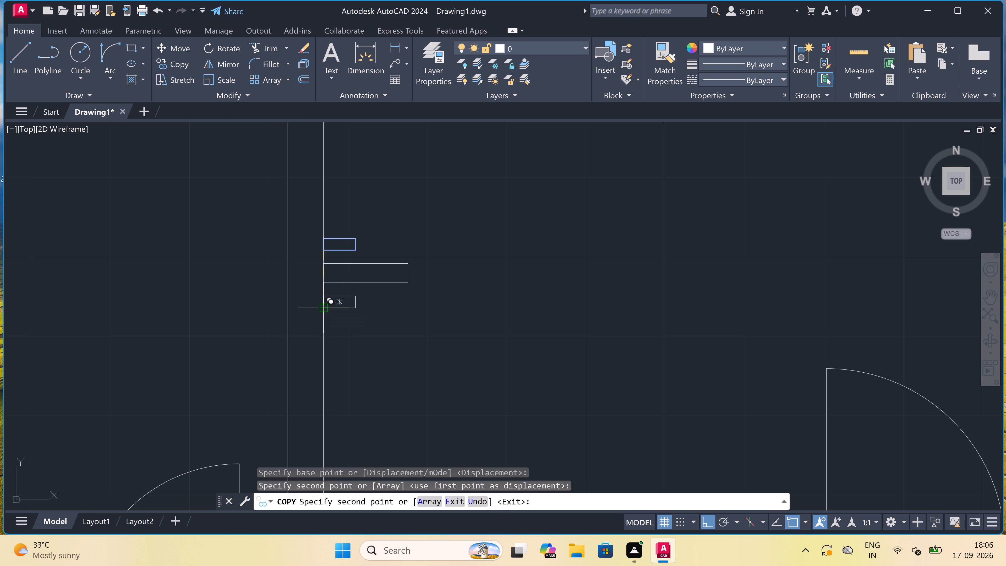
key(Escape)
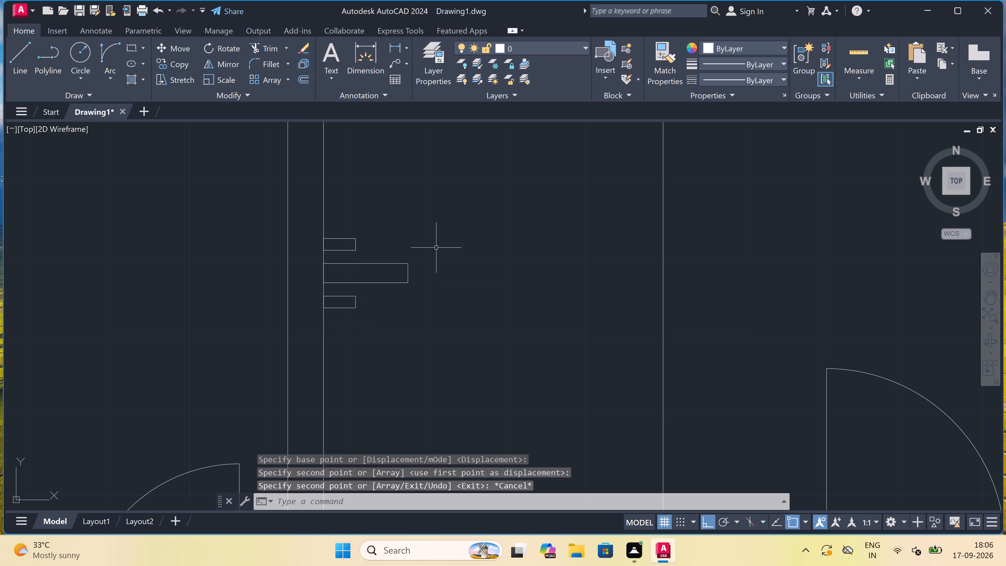
Move all three small rectangles together a short distance south along the partition face.
drag(433, 236, 430, 239)
click(338, 328)
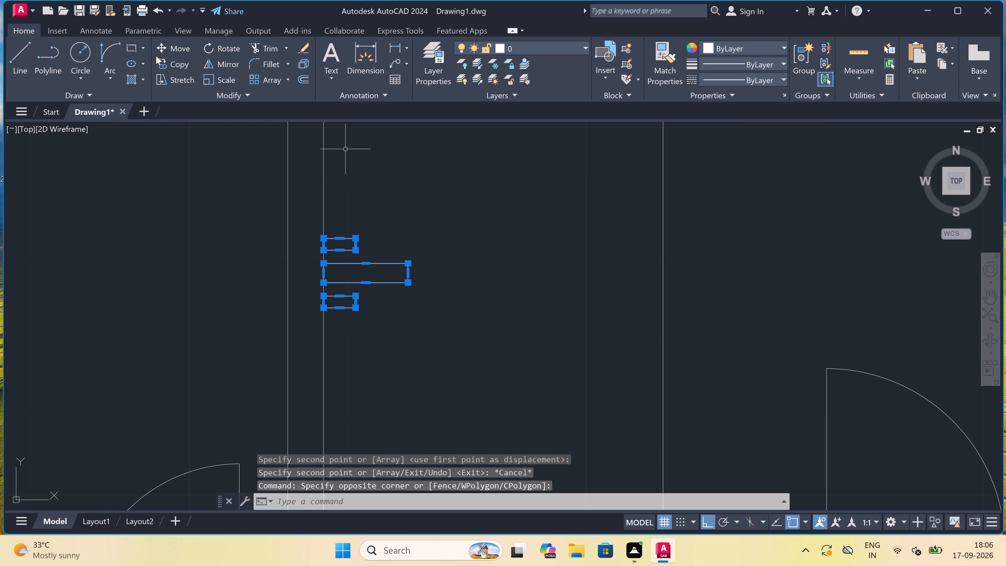
click(163, 49)
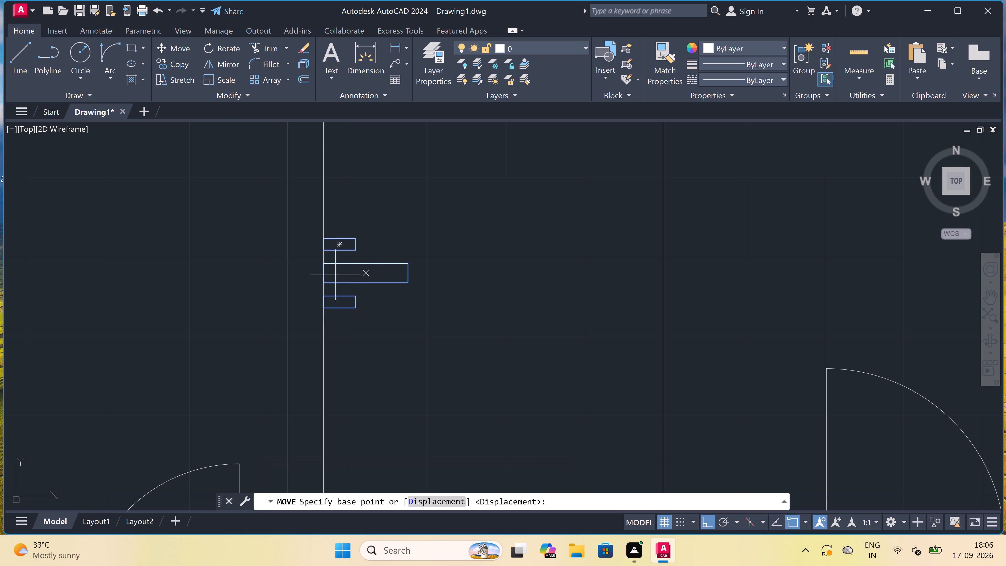
click(327, 264)
scroll(326, 264, down, 2)
scroll(321, 280, up, 1)
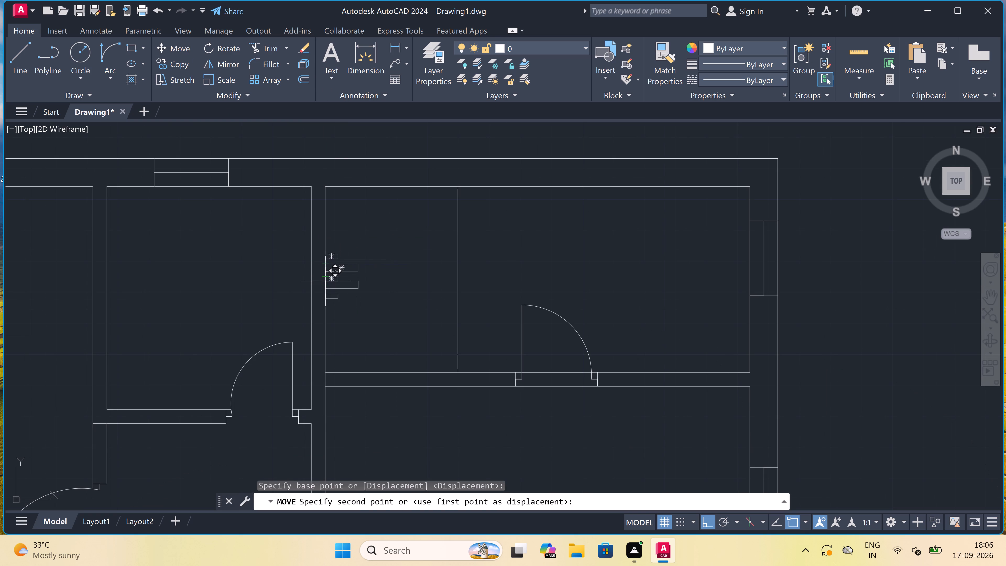
scroll(324, 273, up, 2)
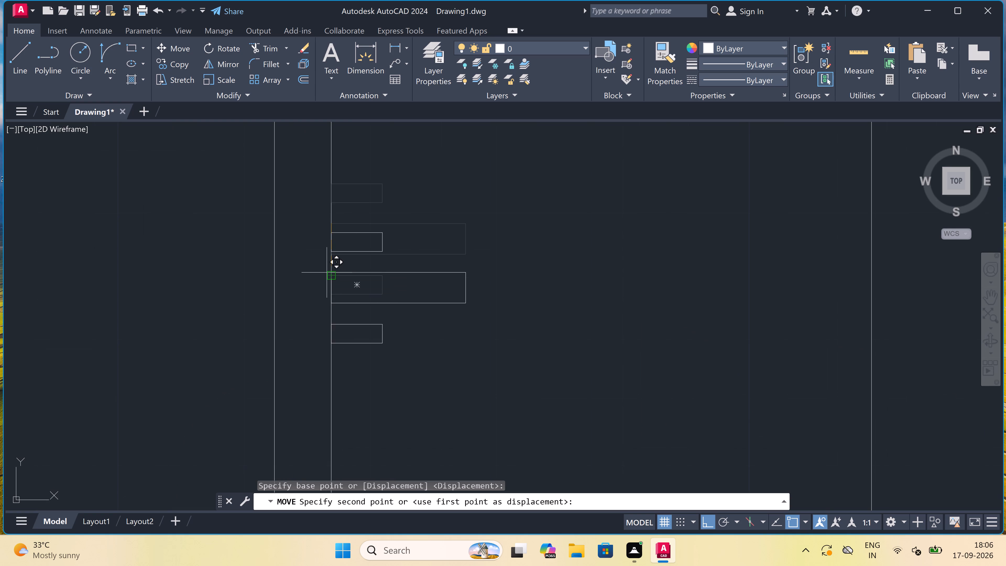
click(328, 273)
Draw a circle of about 3" radius centred on the midpoint of the longer rectangle's east end.
scroll(322, 243, down, 3)
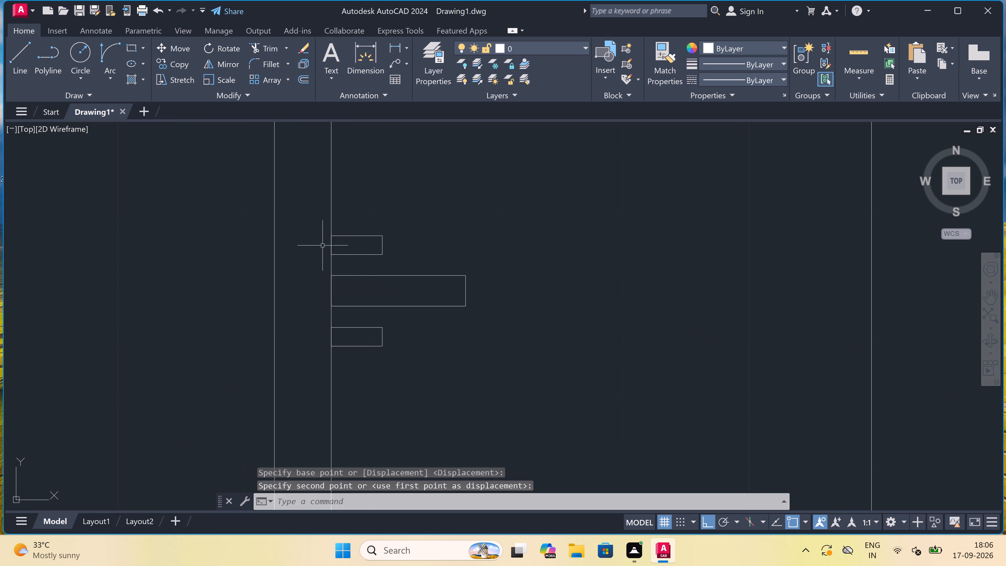
scroll(322, 243, down, 4)
scroll(316, 244, up, 2)
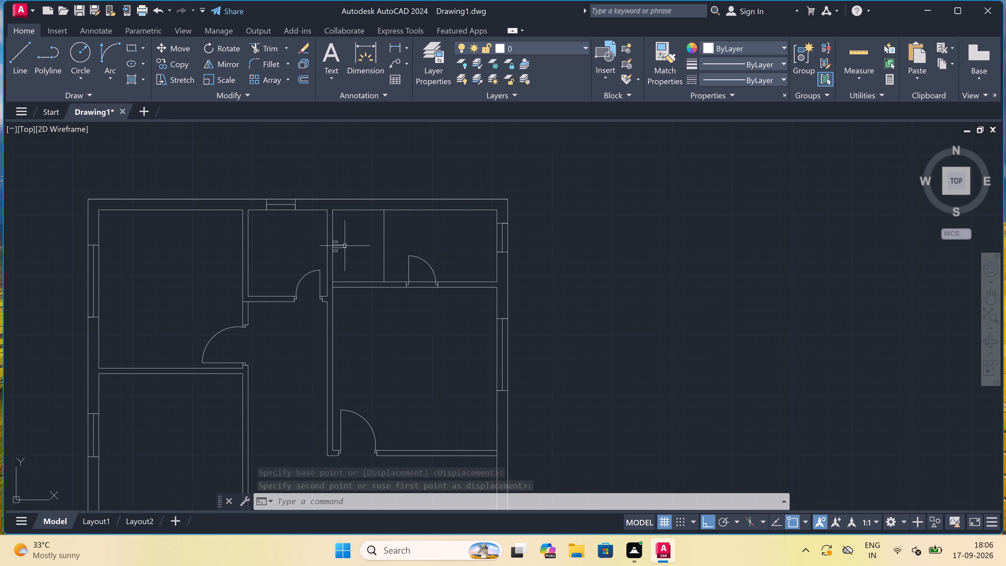
scroll(340, 246, up, 3)
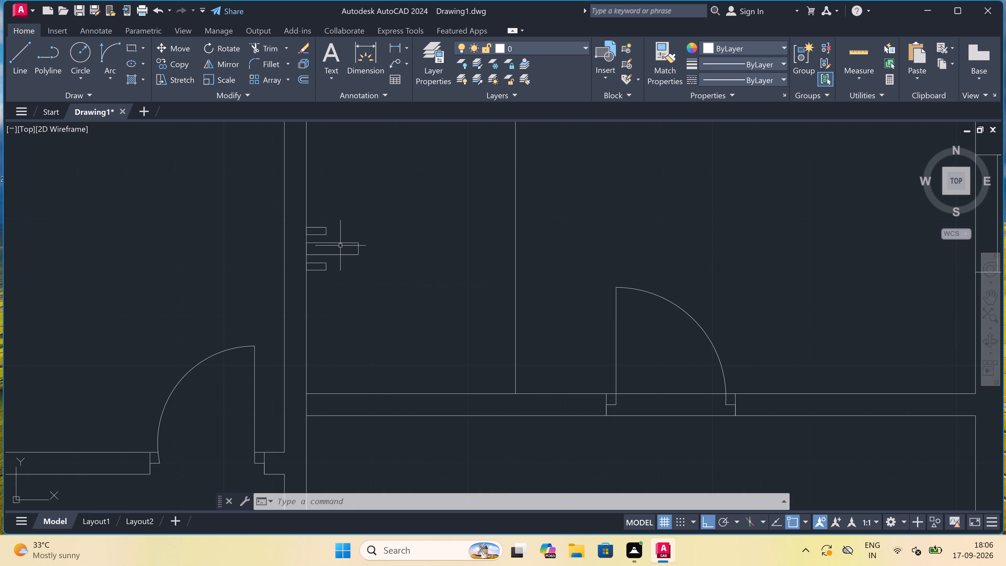
scroll(349, 243, up, 3)
scroll(395, 246, down, 1)
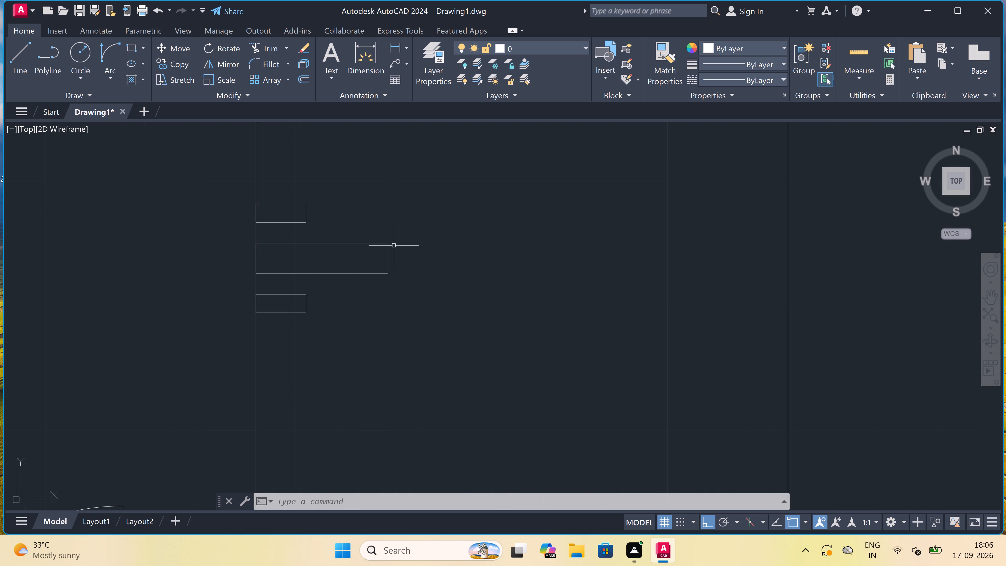
key(c)
key(space)
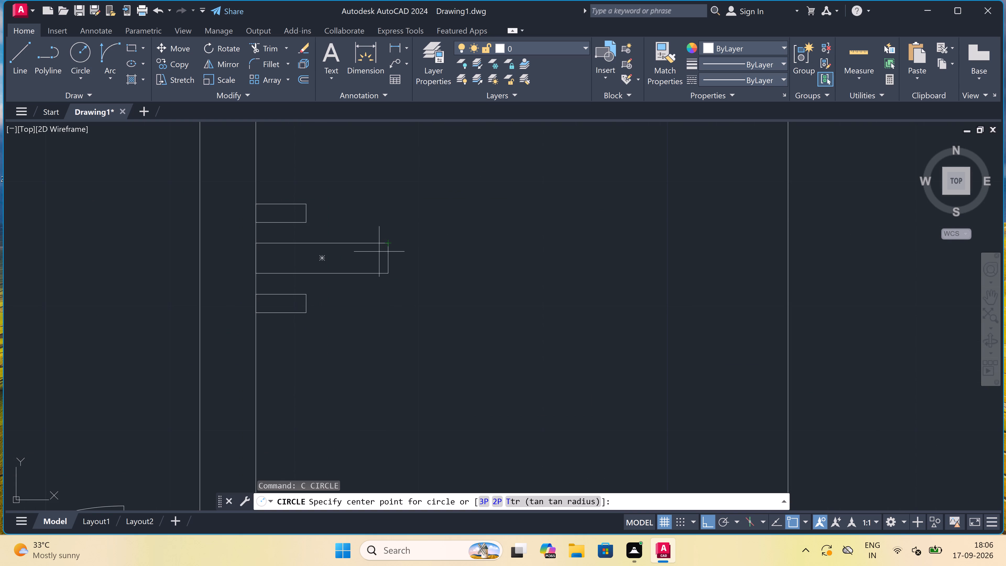
scroll(376, 253, up, 1)
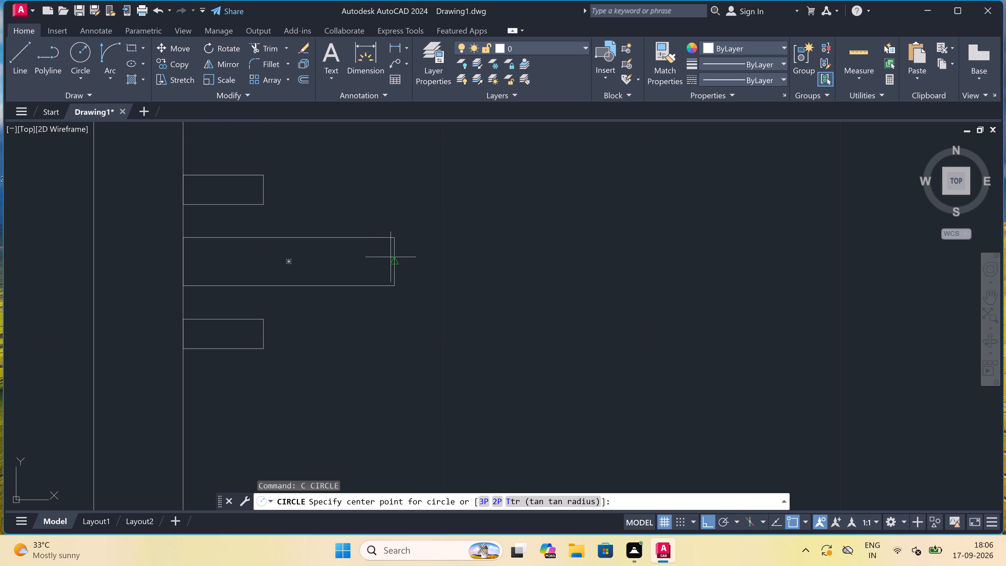
drag(392, 258, 401, 257)
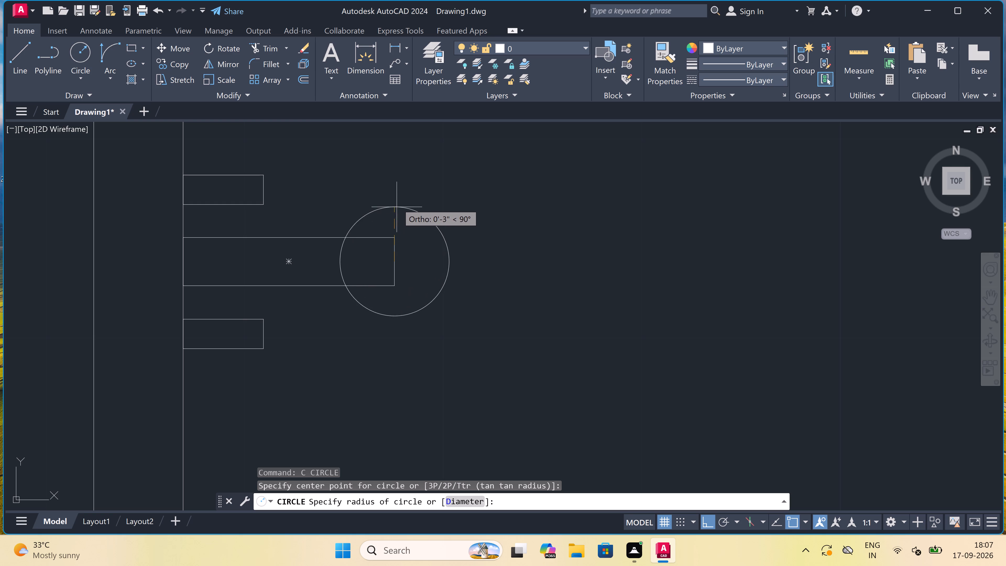
scroll(395, 203, down, 5)
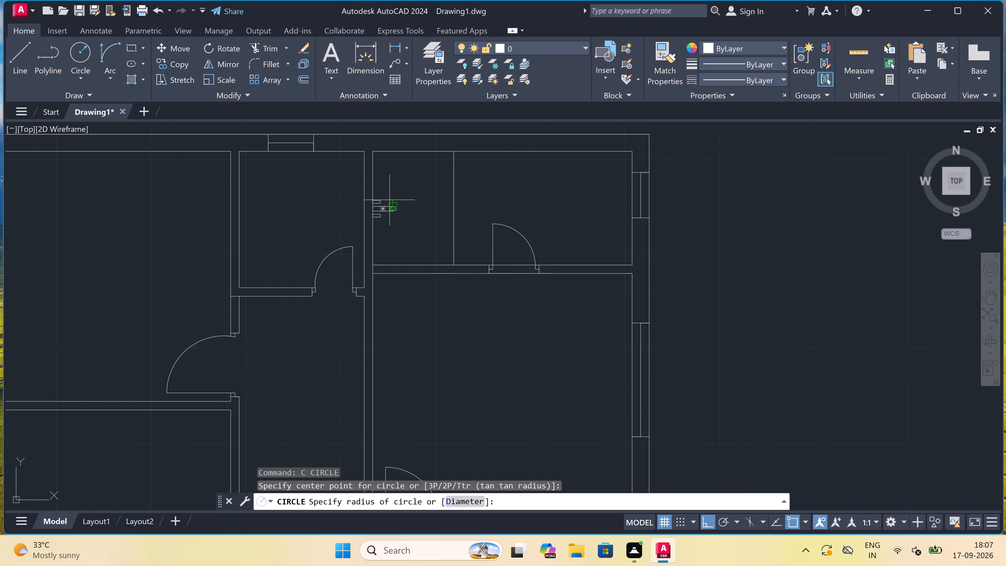
scroll(390, 199, up, 3)
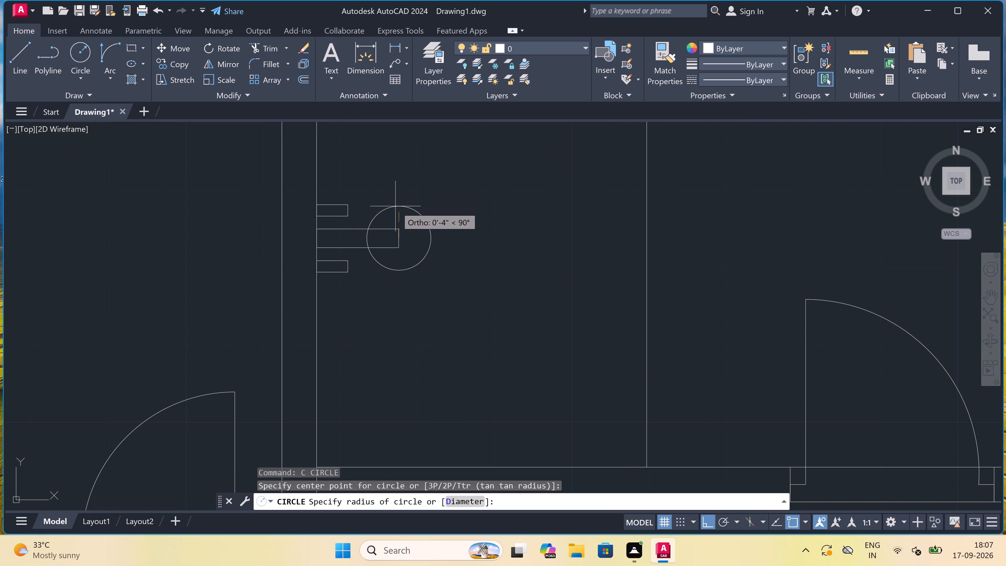
scroll(396, 208, down, 1)
scroll(396, 208, up, 3)
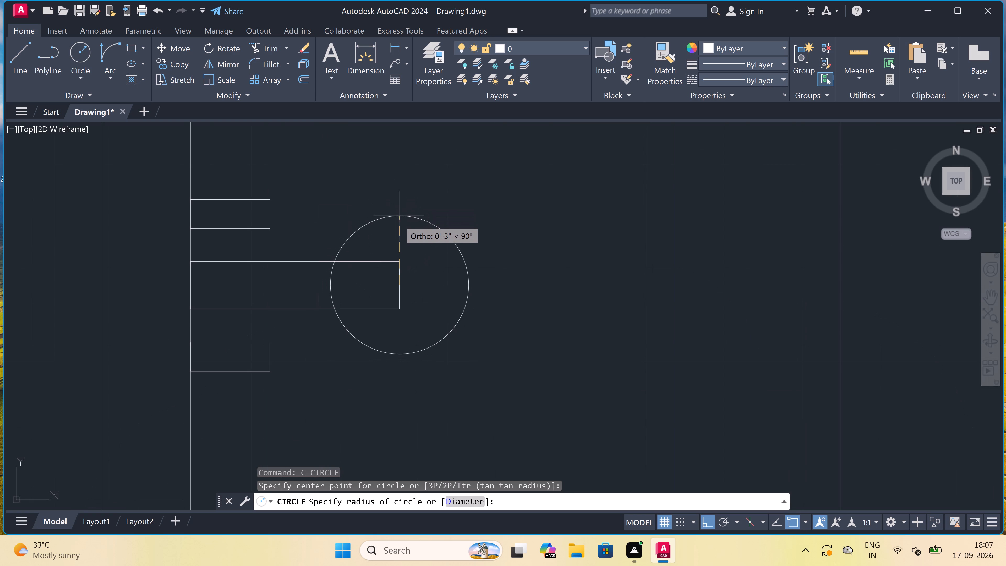
click(398, 227)
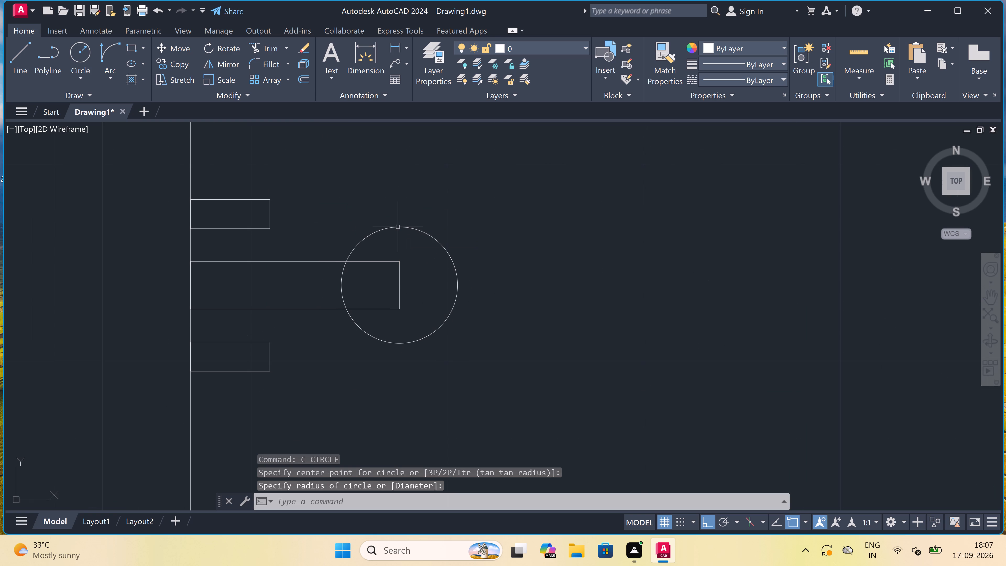
Trim away the longer rectangle's two long edges and its end line inside the circle.
text(TR)
key(space)
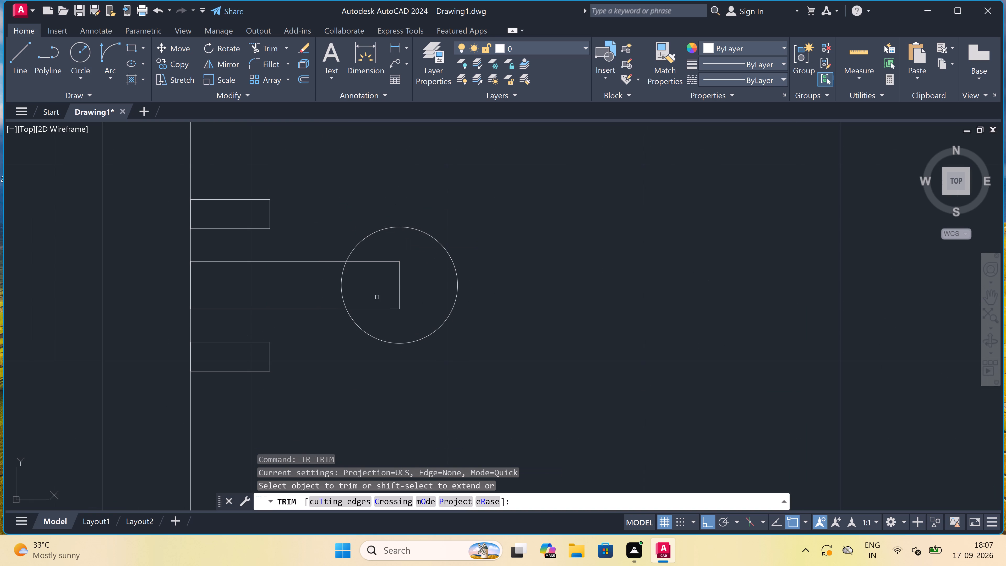
click(374, 309)
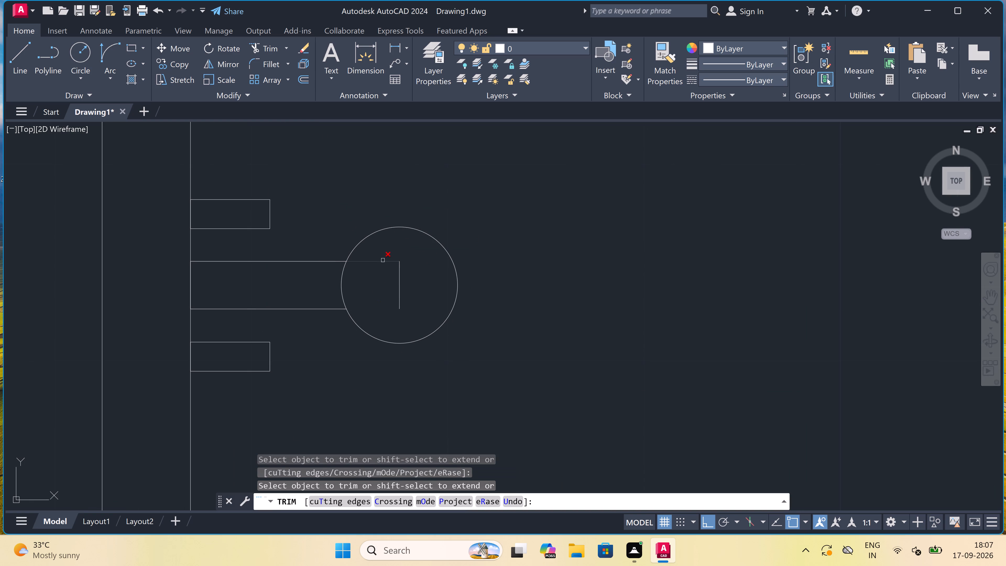
click(383, 260)
click(391, 279)
click(412, 274)
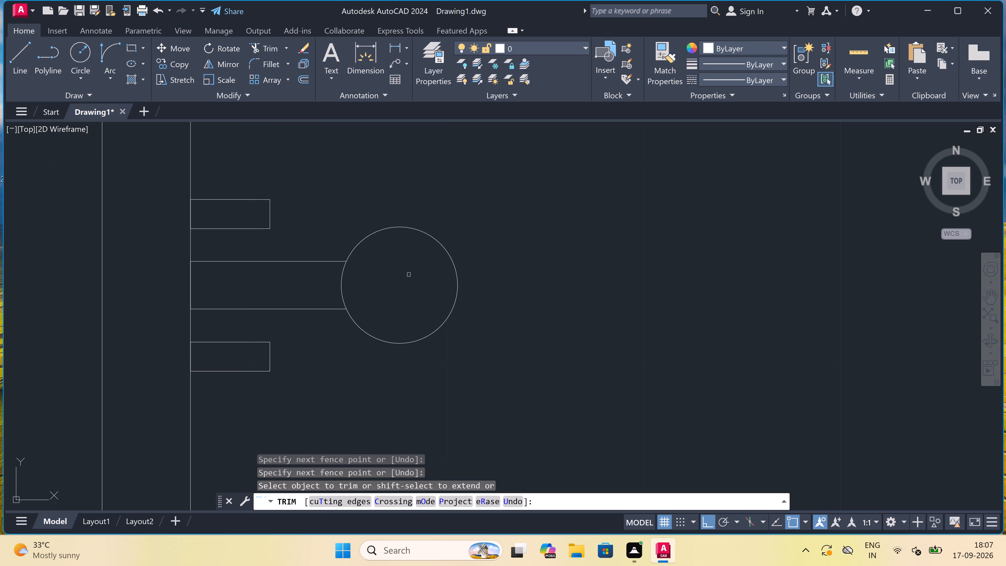
key(Escape)
Draw a wide, shallow rectangle against the north wall's inner face, between the west partition and the room's north-south line.
scroll(401, 273, down, 4)
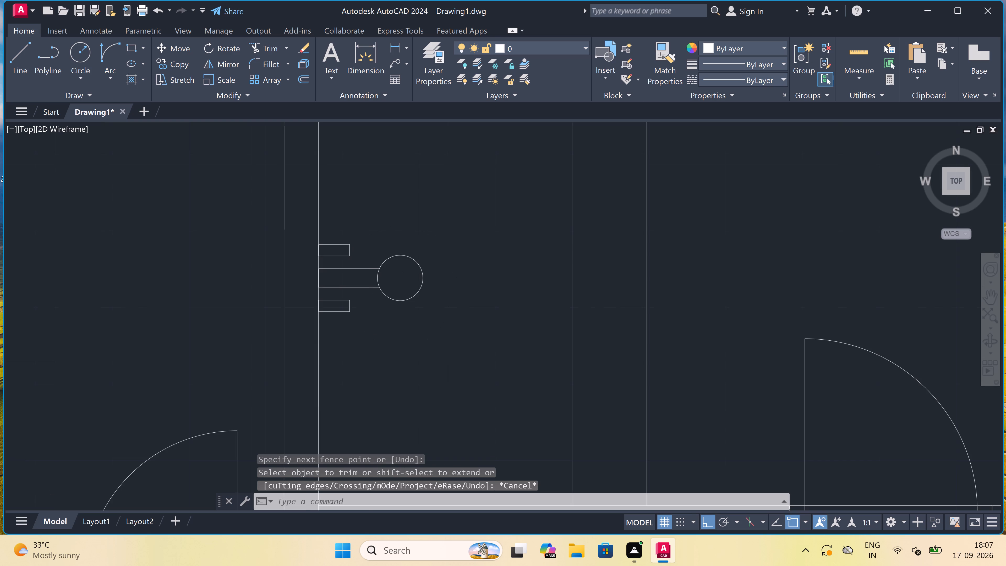
scroll(401, 273, down, 4)
scroll(409, 271, up, 3)
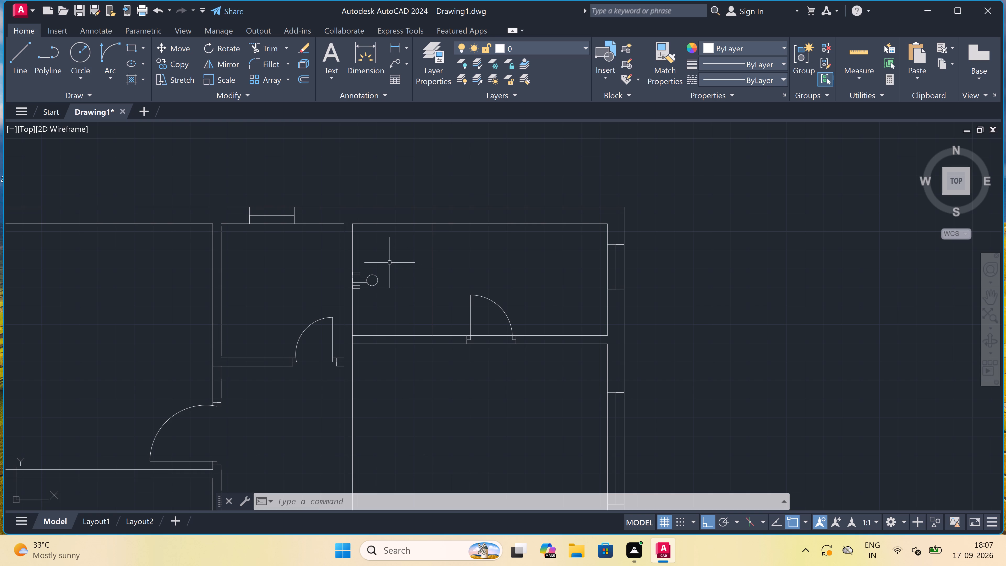
scroll(373, 218, up, 3)
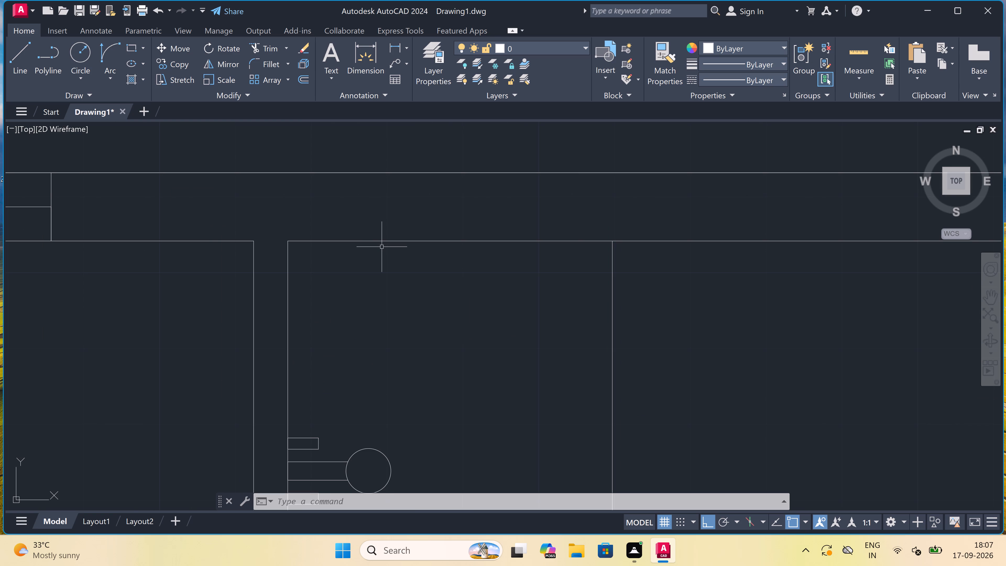
text(REC)
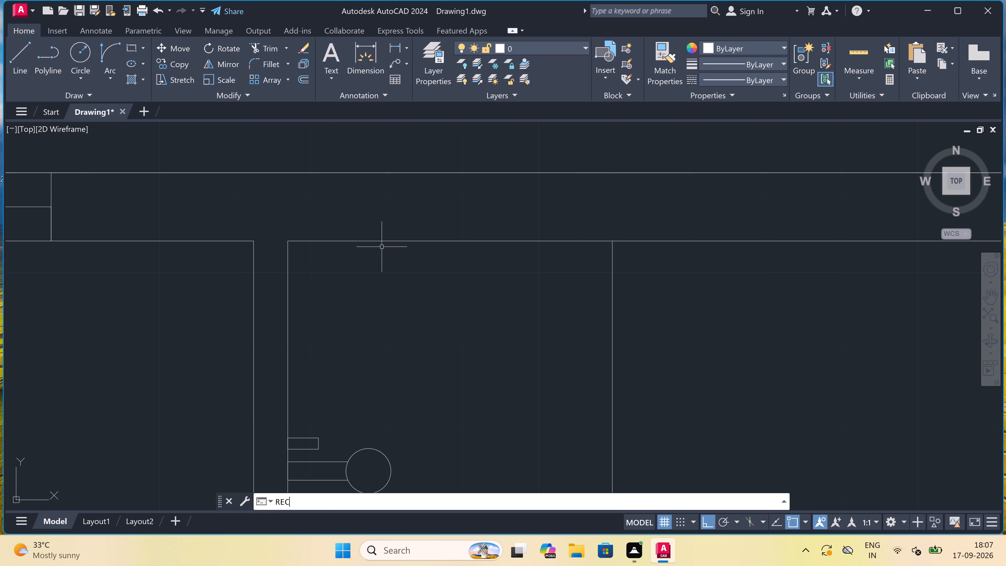
key(space)
click(387, 241)
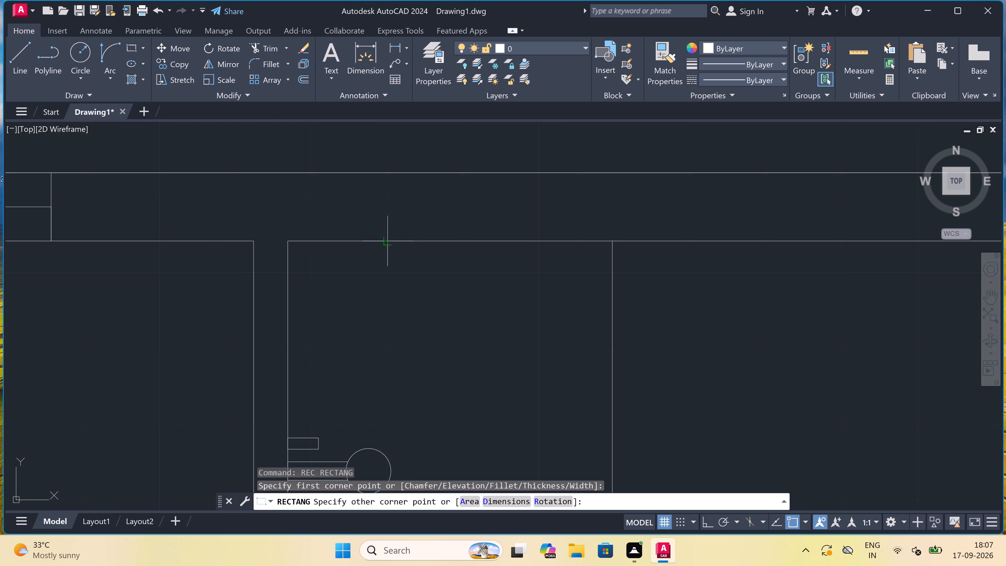
click(528, 273)
Draw a slightly smaller rectangle inside the wide, shallow one, sharing its north edge on the wall's inner face.
key(space)
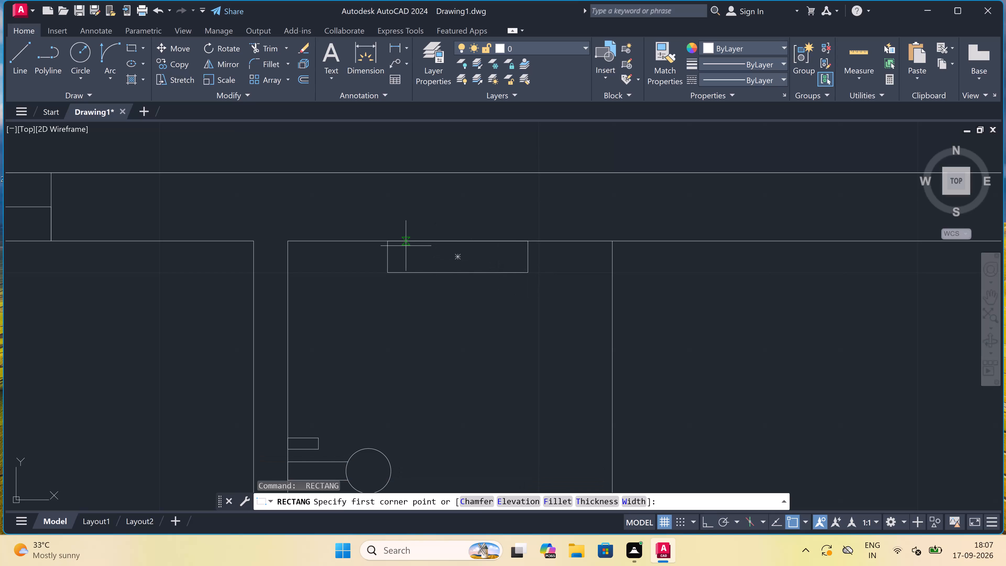
scroll(395, 243, up, 1)
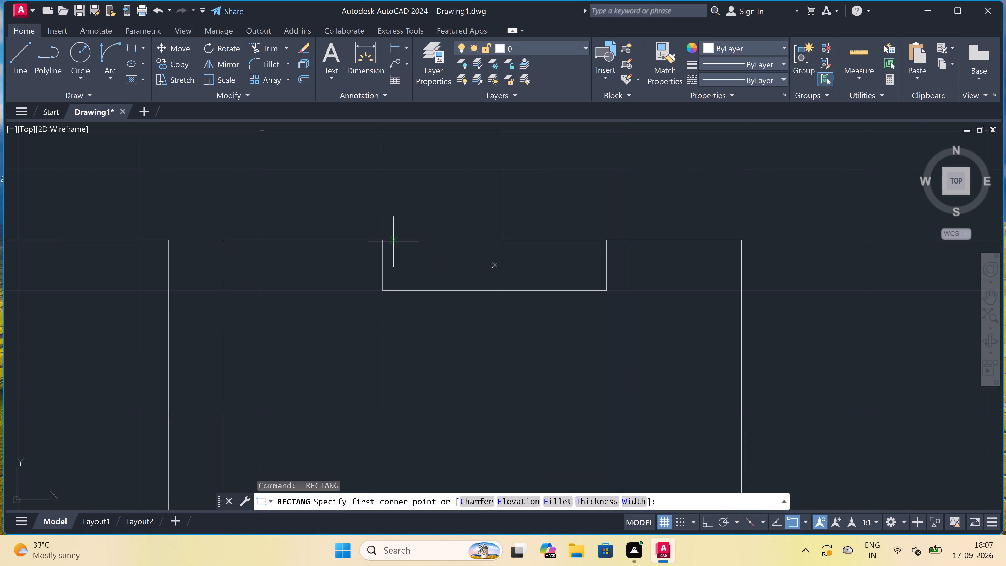
click(392, 239)
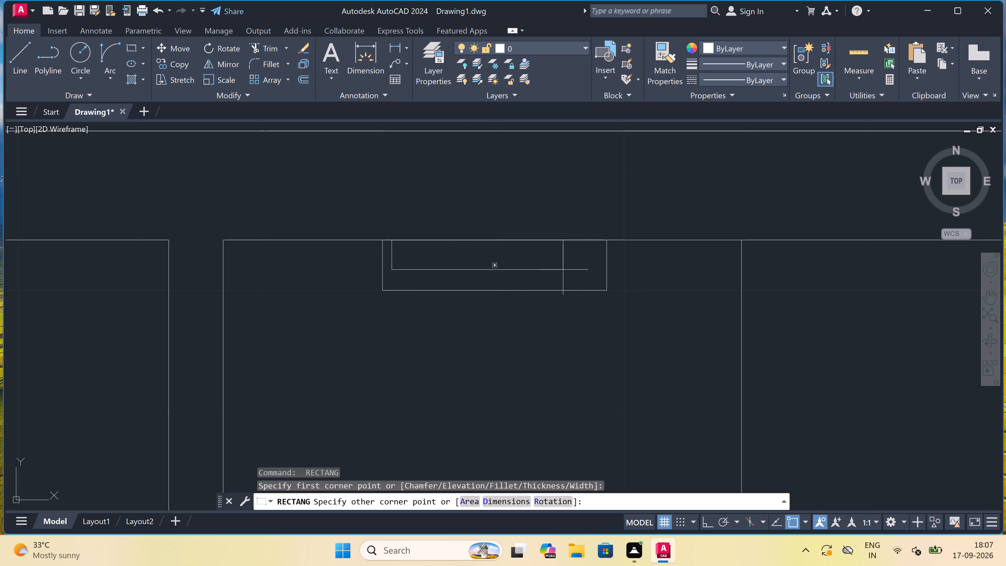
click(598, 282)
Trim away the wall line crossing the door opening in the northeast room's south wall.
scroll(571, 270, down, 3)
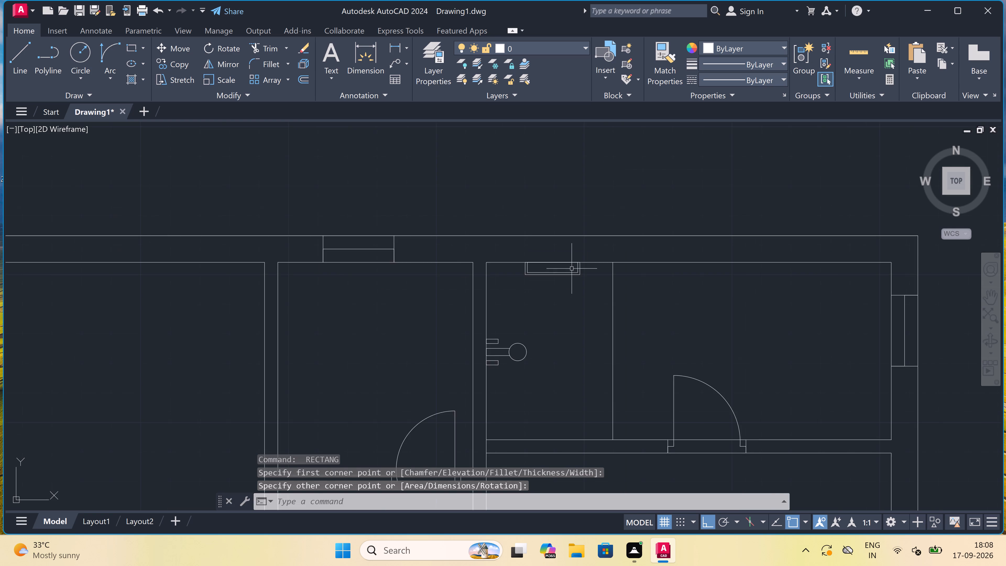
scroll(572, 268, down, 3)
scroll(575, 269, up, 2)
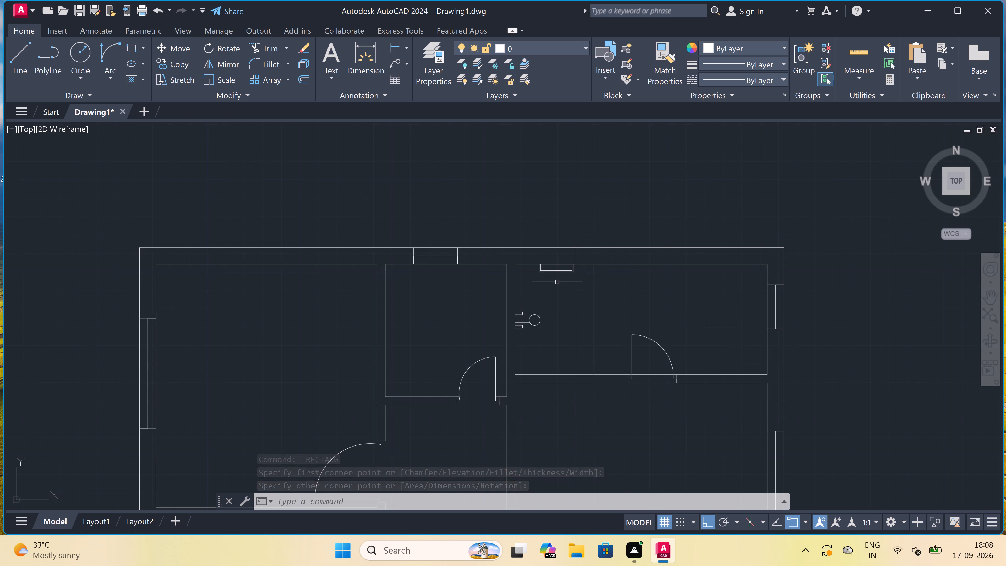
scroll(557, 281, down, 2)
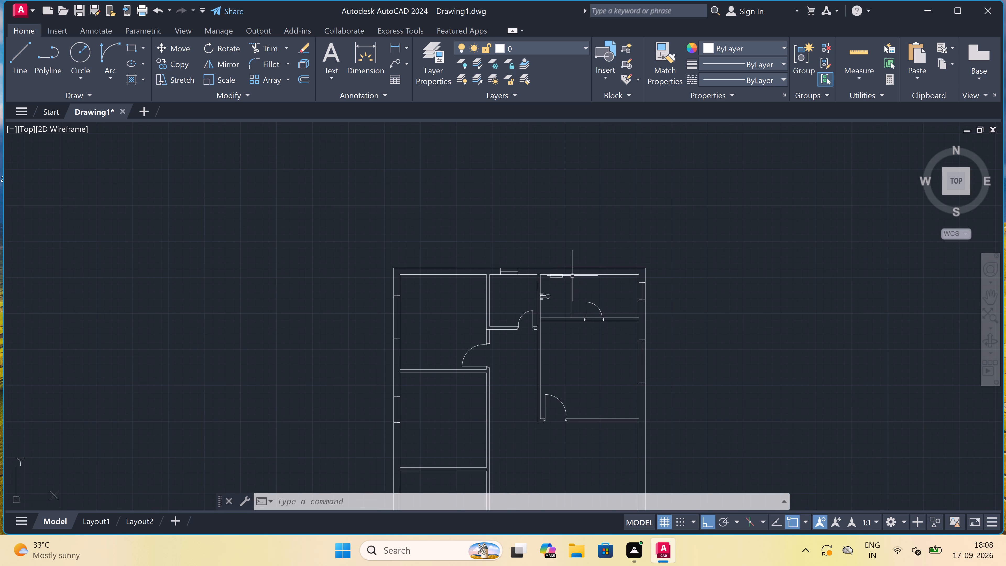
scroll(586, 273, up, 3)
scroll(575, 275, down, 1)
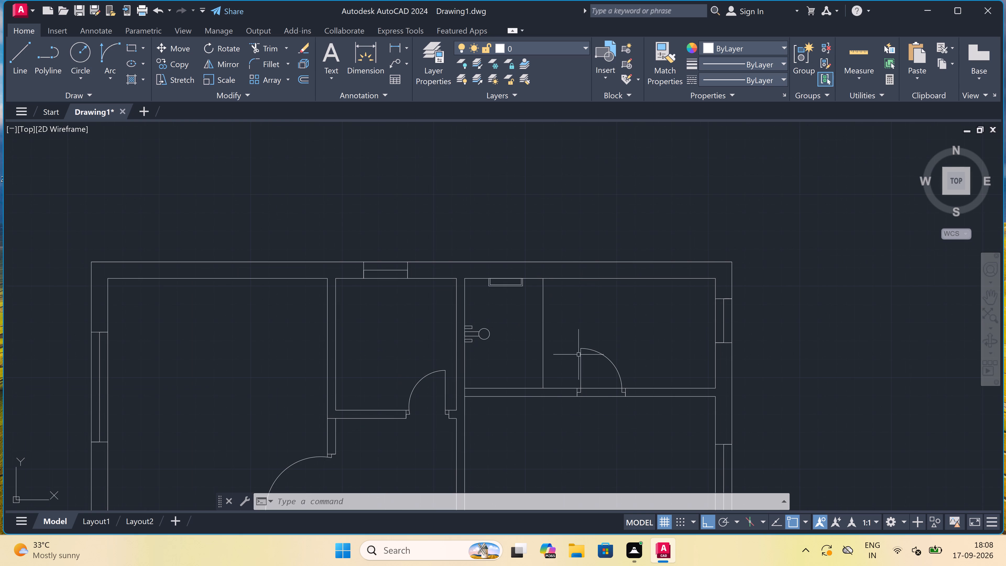
text(TR)
key(space)
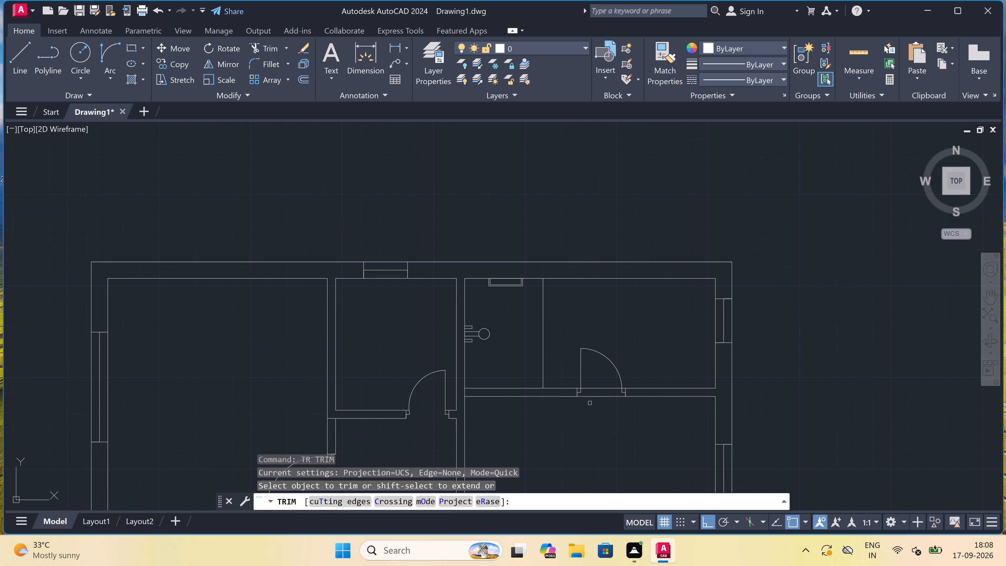
click(591, 403)
click(592, 376)
key(Escape)
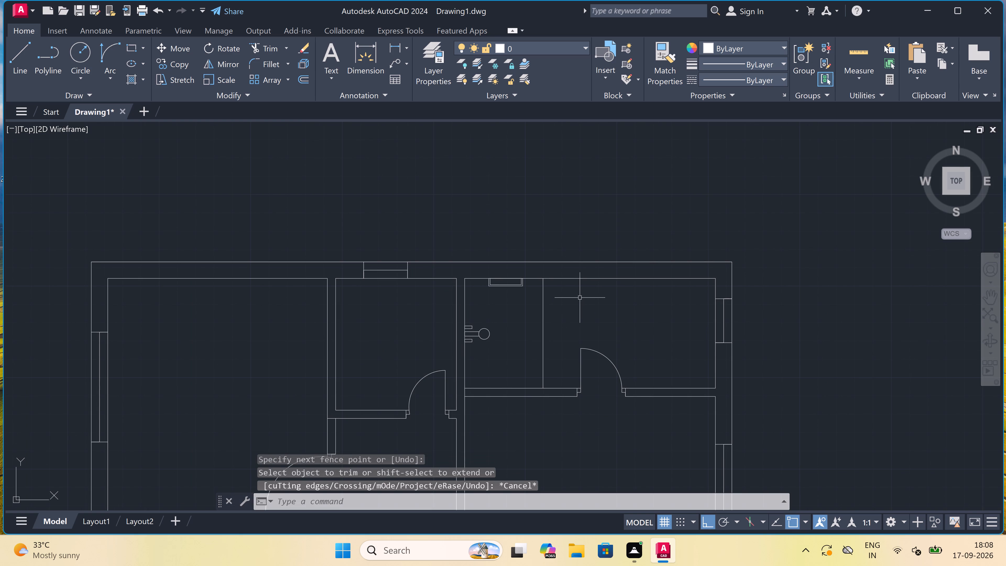
Draw a wide rectangle against the north wall's inner face, just east of the northeast room's north-south line.
scroll(561, 294, up, 3)
scroll(561, 295, down, 1)
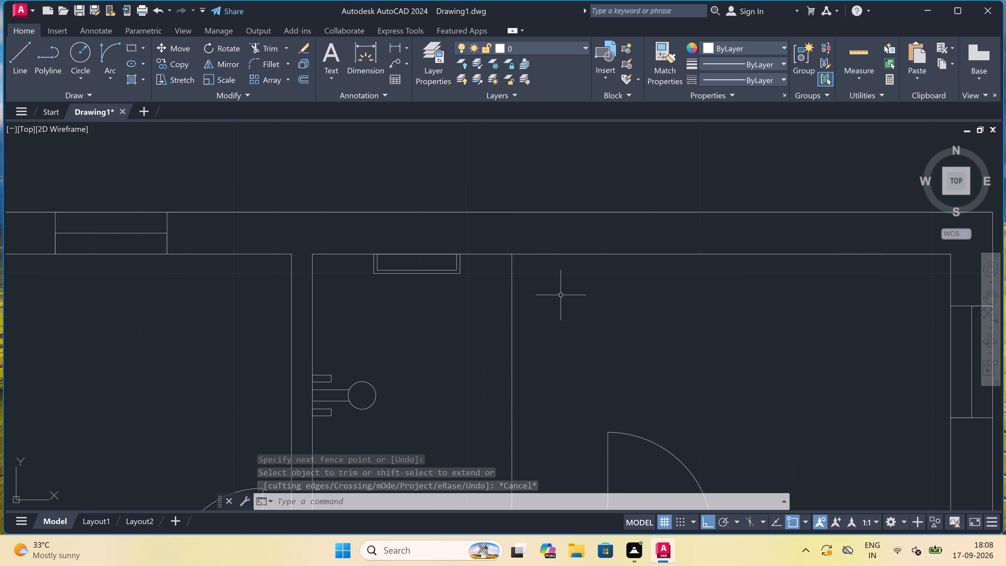
key(r)
text(EC)
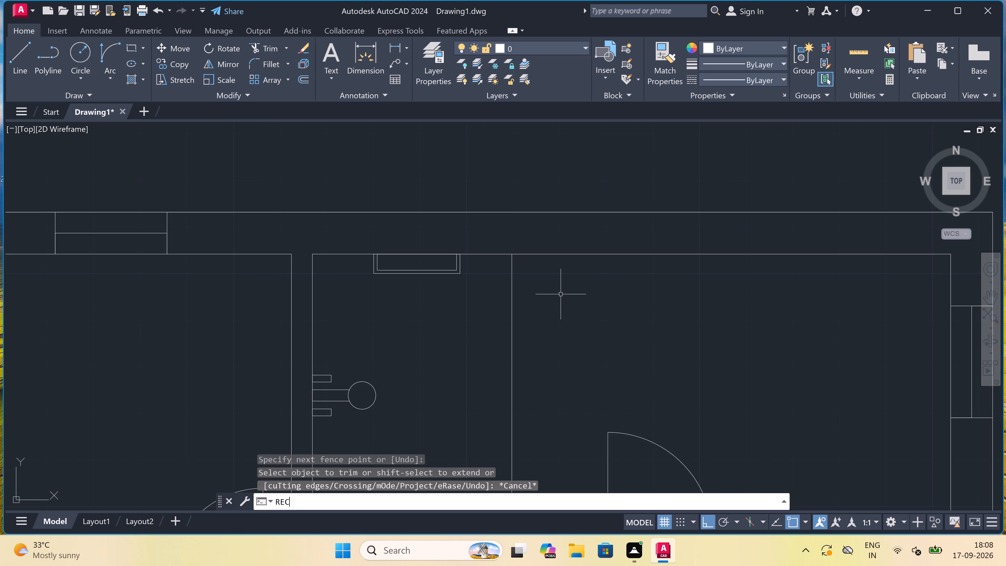
key(space)
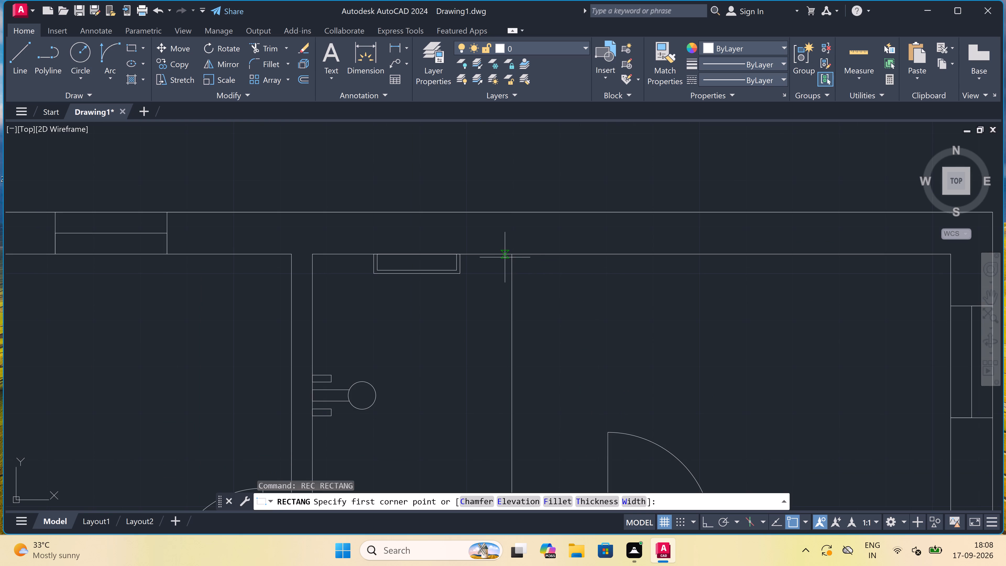
click(538, 255)
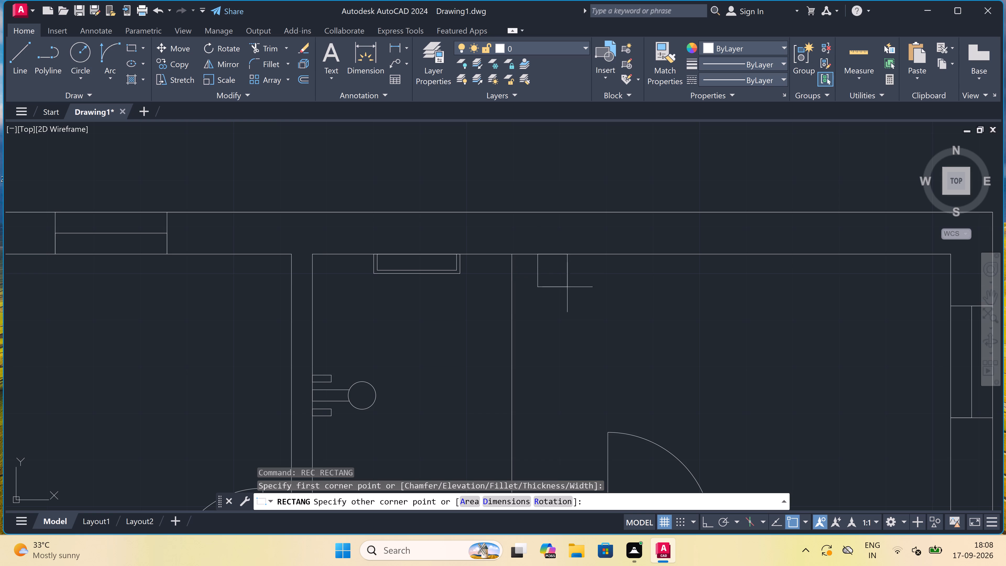
click(638, 298)
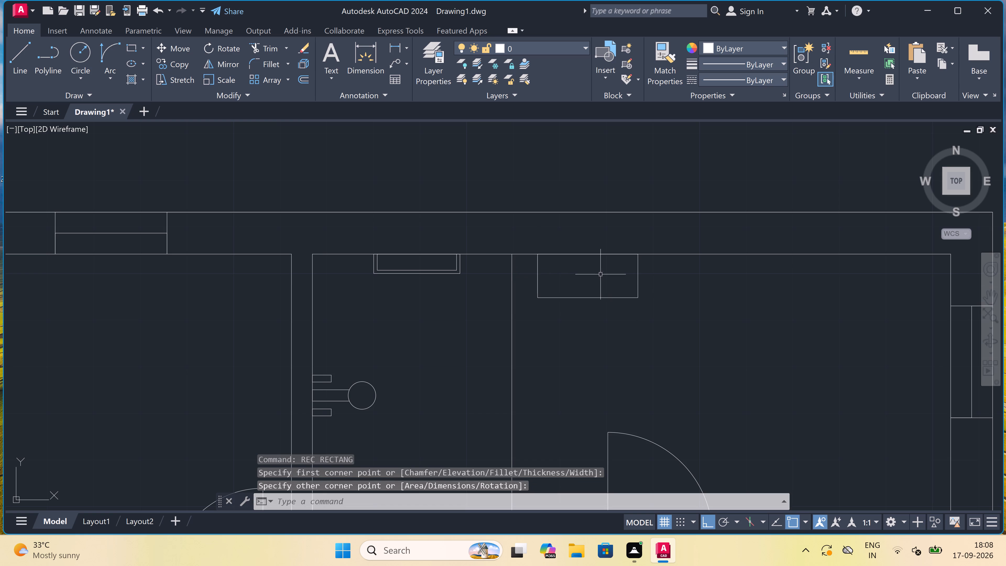
Draw a smaller rectangle centred inside the eastern fixture rectangle, from just below its north edge to its south edge.
scroll(594, 261, up, 2)
key(space)
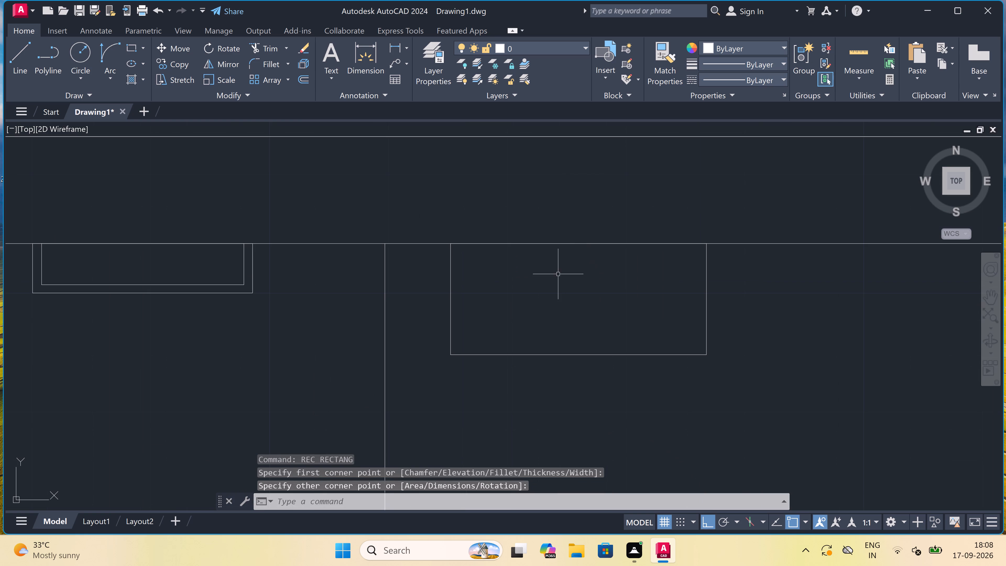
click(514, 258)
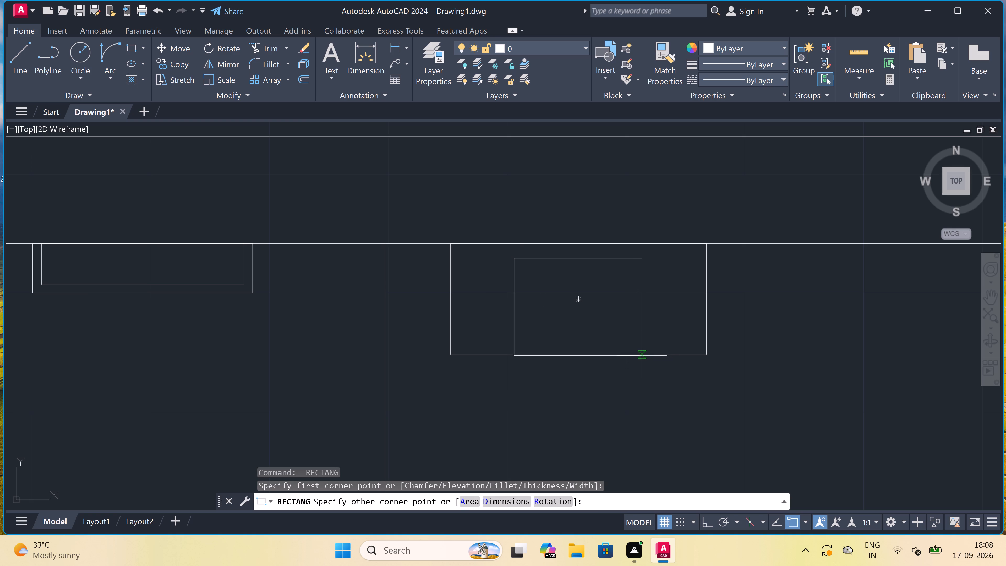
click(645, 355)
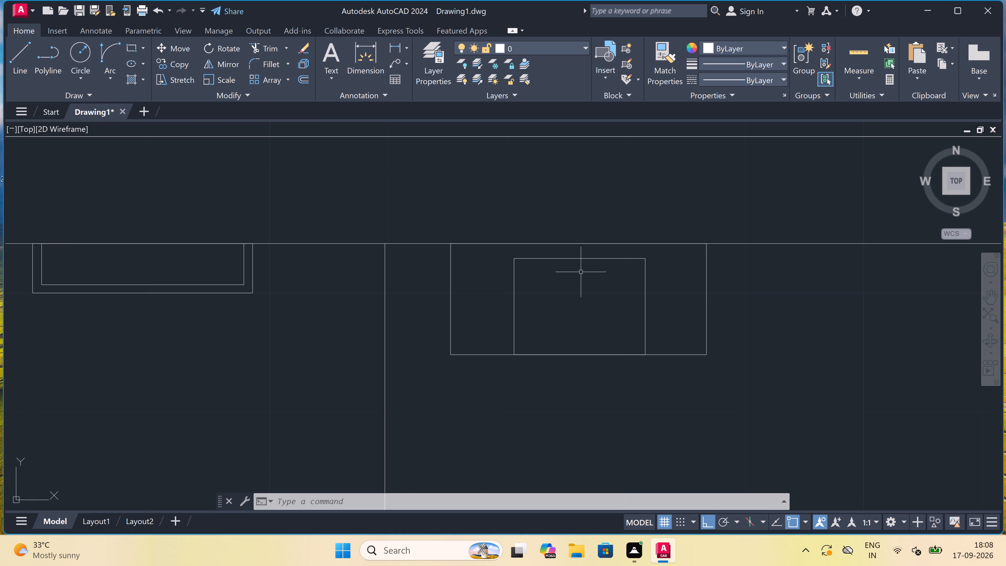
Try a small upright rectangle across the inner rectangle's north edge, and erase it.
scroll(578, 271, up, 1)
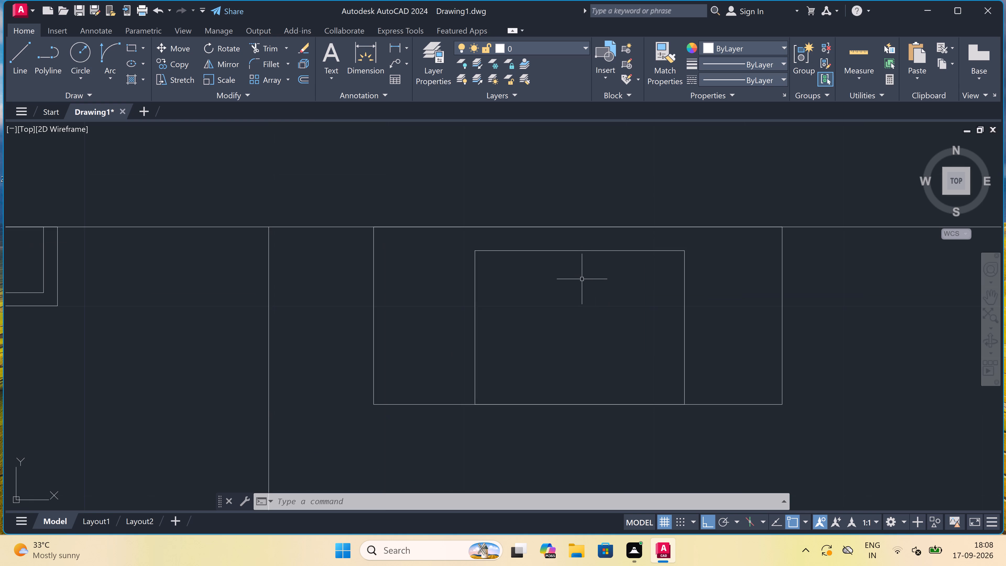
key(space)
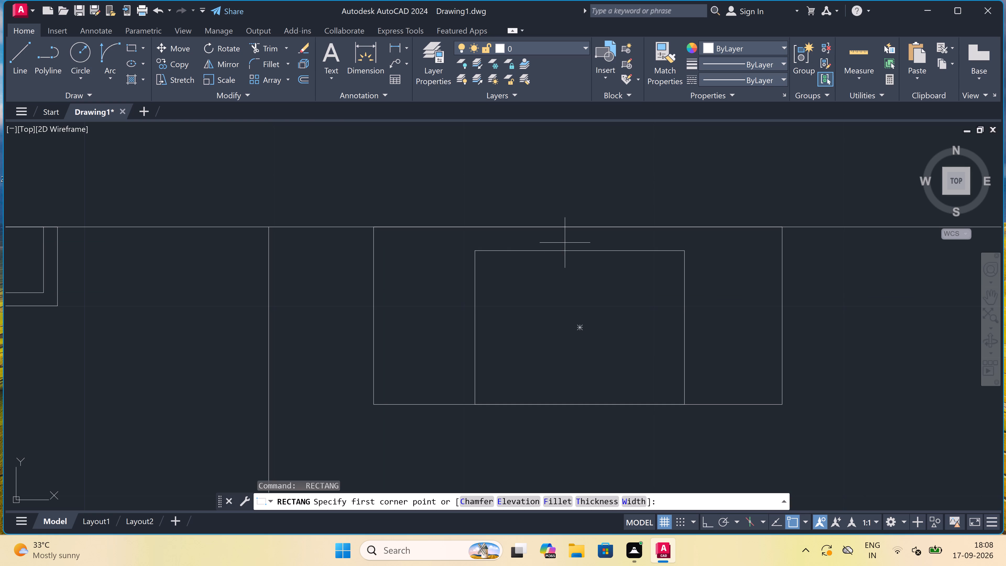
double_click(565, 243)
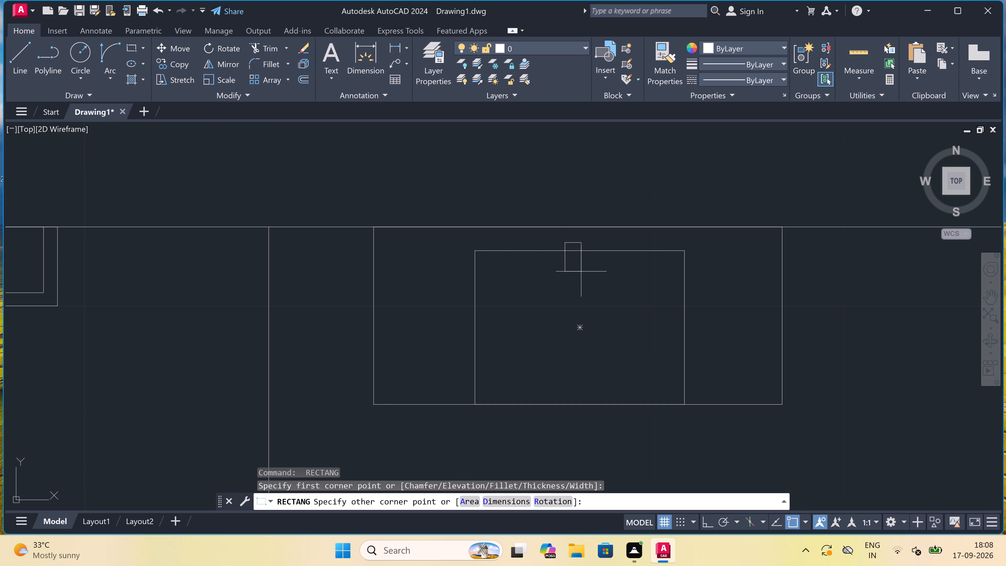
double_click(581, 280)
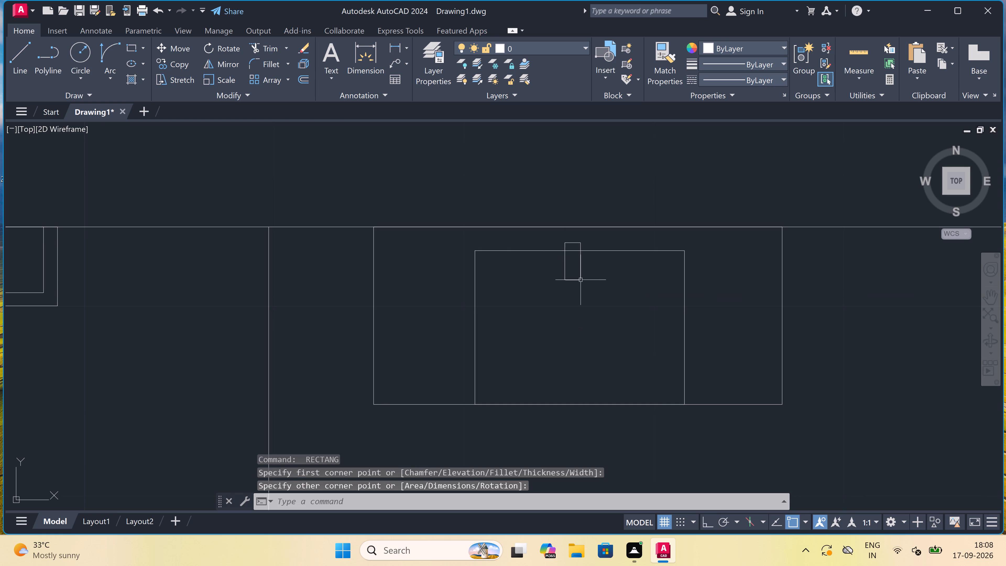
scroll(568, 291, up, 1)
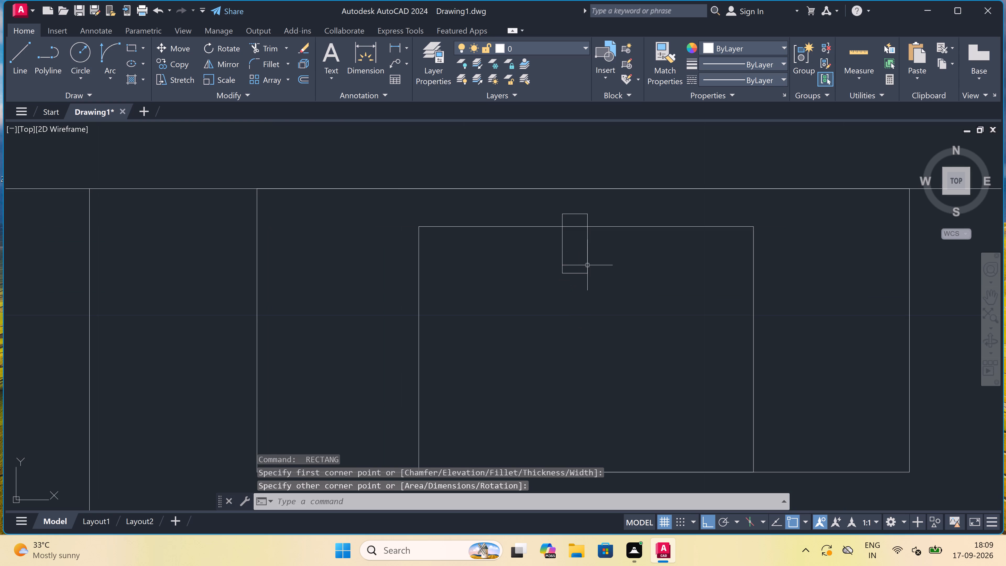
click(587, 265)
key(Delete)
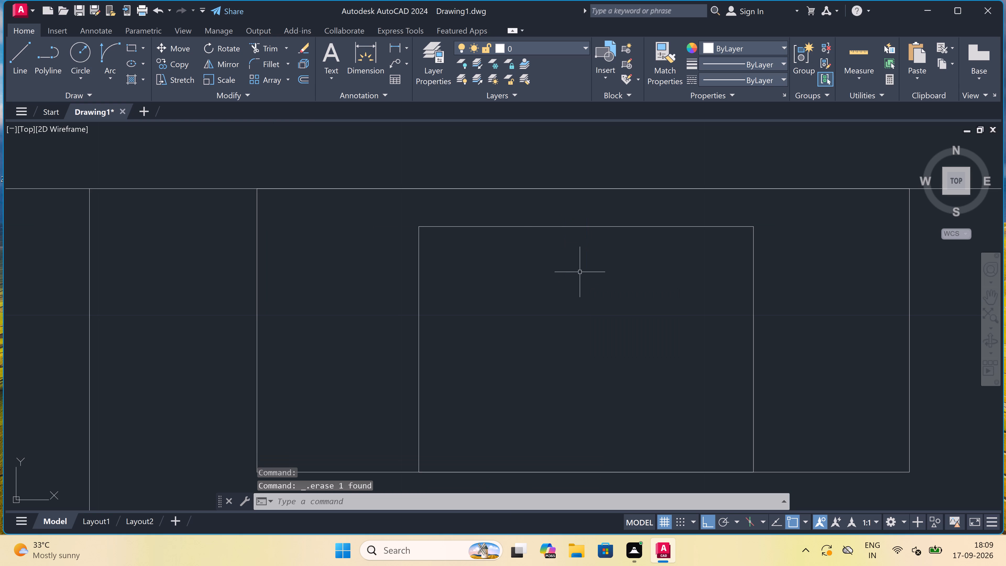
Draw a narrow upright rectangle straddling the middle of the inner rectangle's north edge.
text(REC)
key(space)
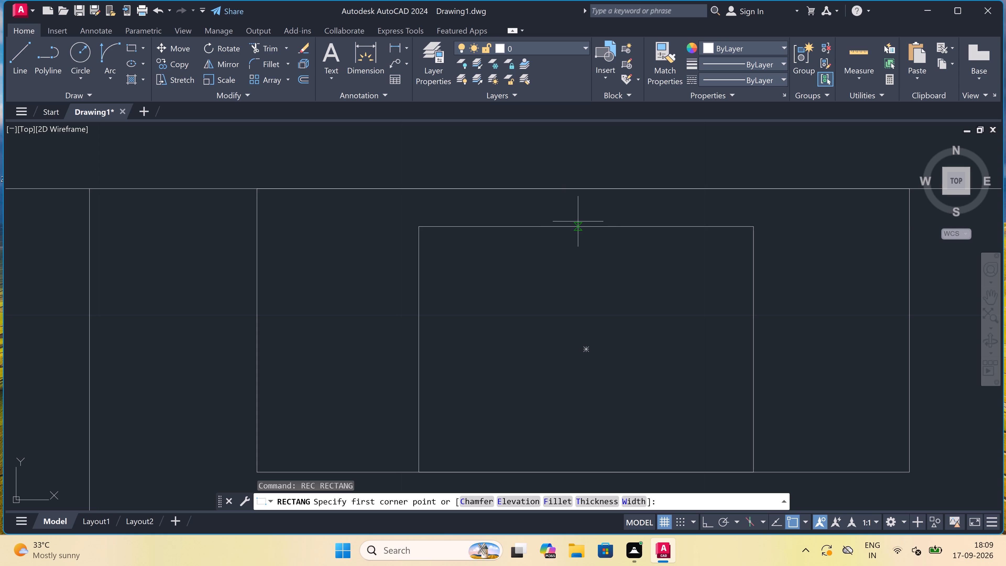
click(580, 207)
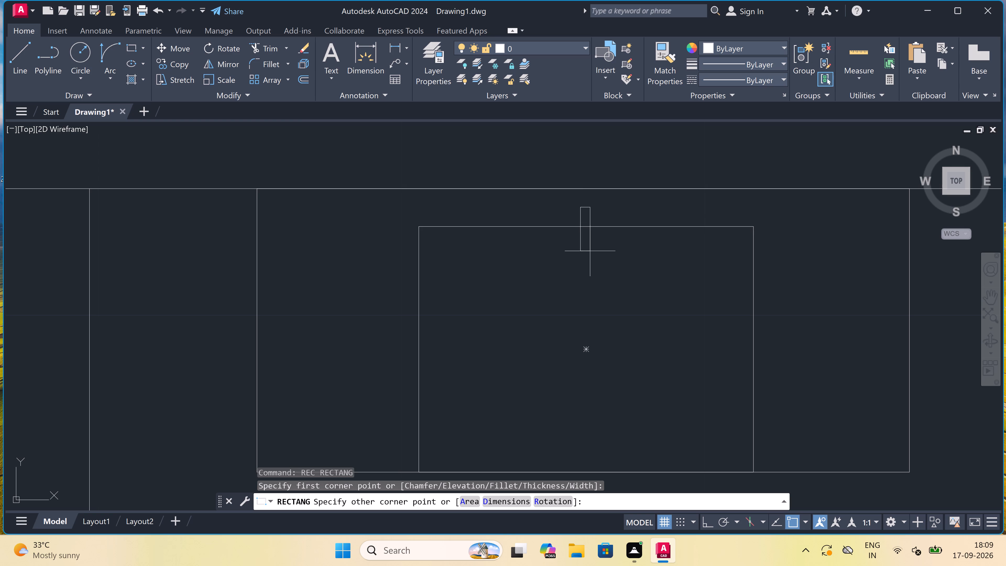
click(591, 272)
Trim away the part of the inner rectangle's north edge that lies within the narrow upright rectangle.
scroll(587, 207, up, 2)
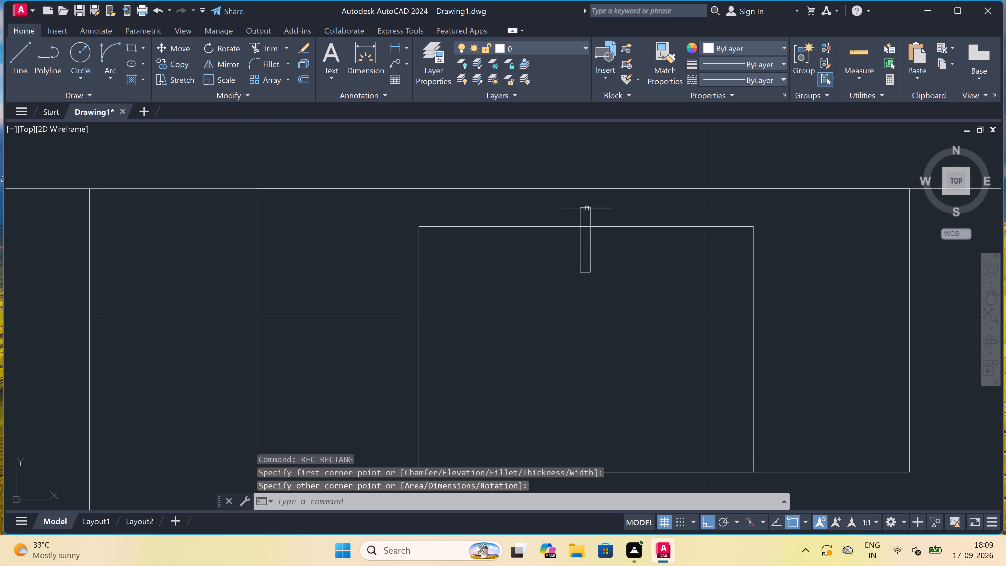
key(t)
key(r)
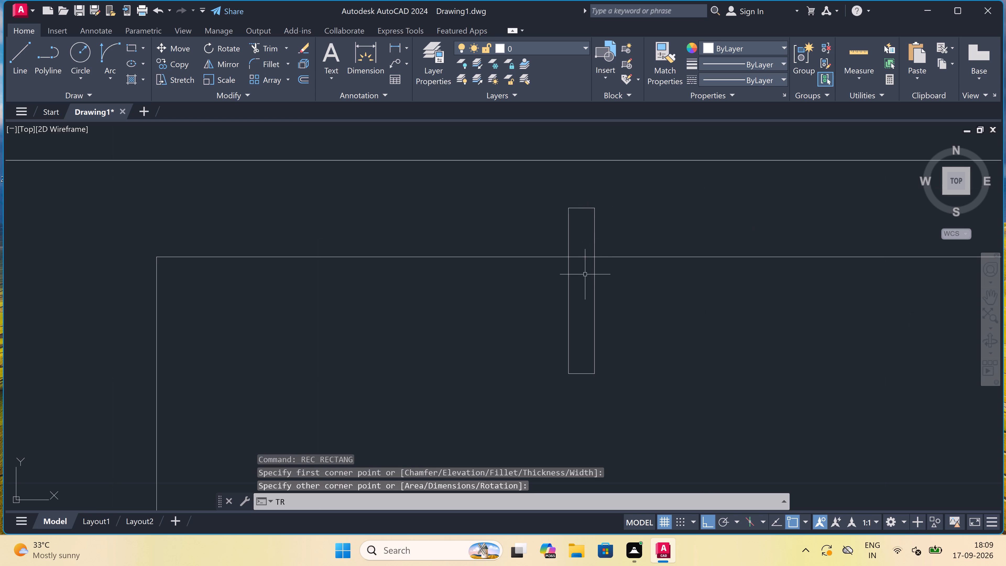
key(space)
click(575, 268)
click(573, 242)
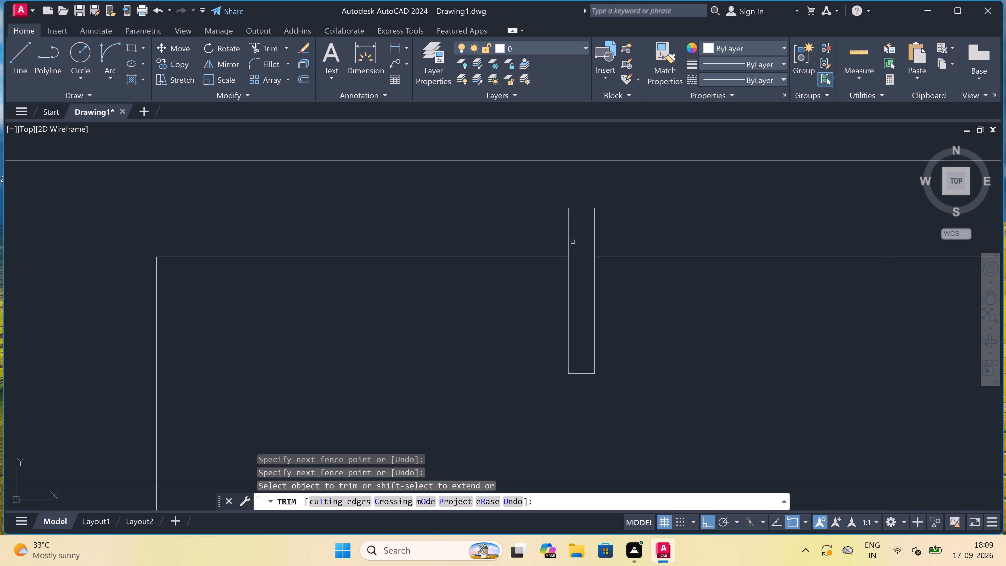
key(Escape)
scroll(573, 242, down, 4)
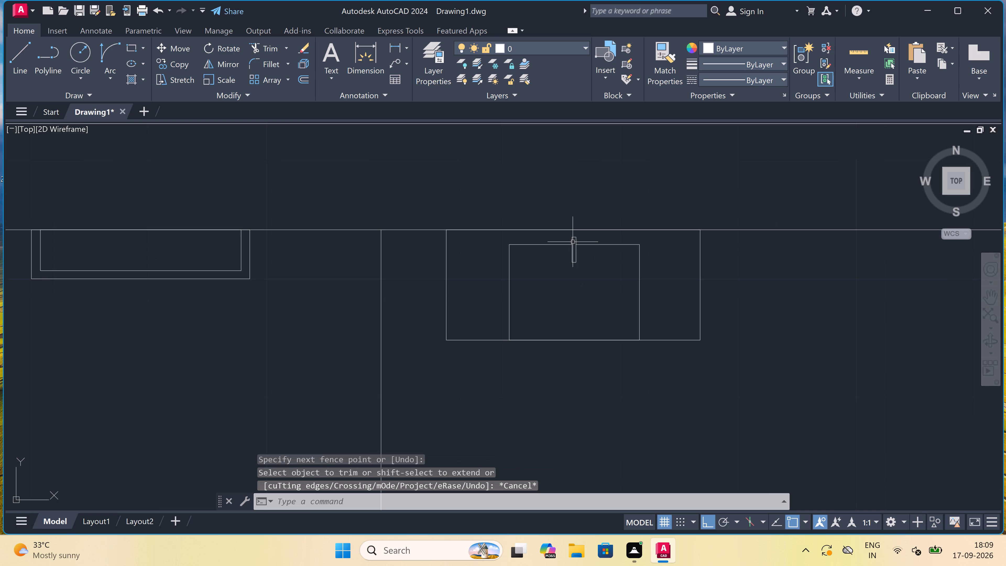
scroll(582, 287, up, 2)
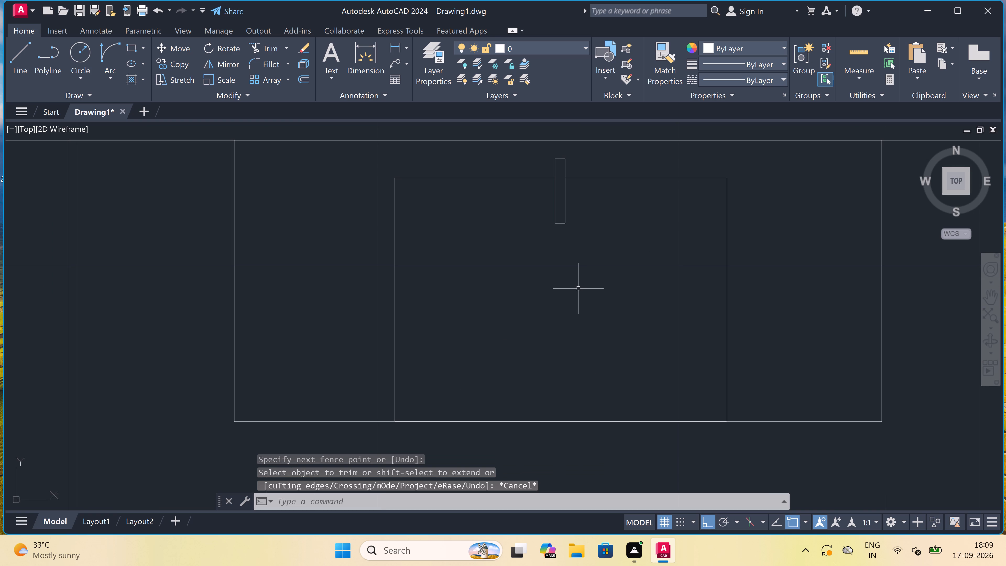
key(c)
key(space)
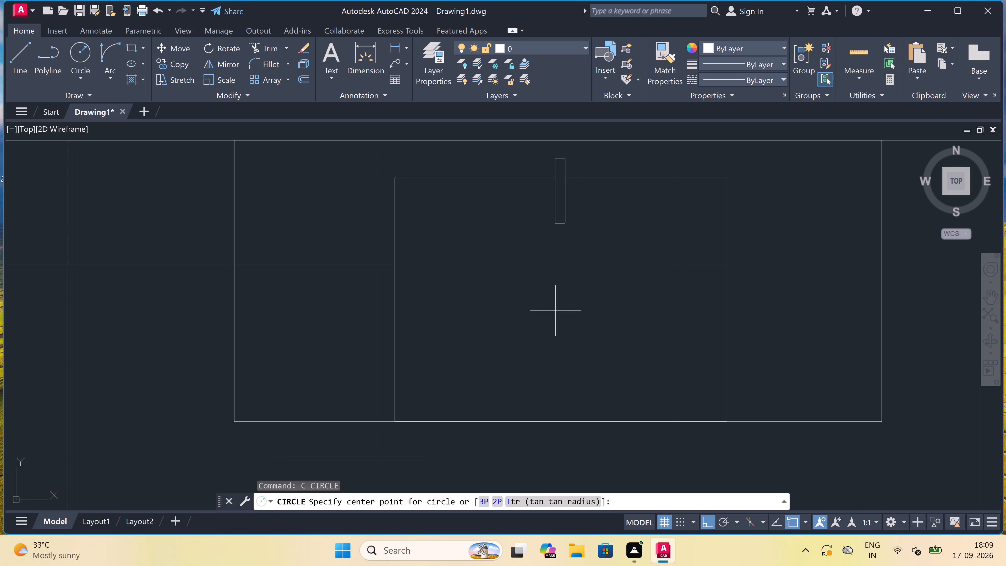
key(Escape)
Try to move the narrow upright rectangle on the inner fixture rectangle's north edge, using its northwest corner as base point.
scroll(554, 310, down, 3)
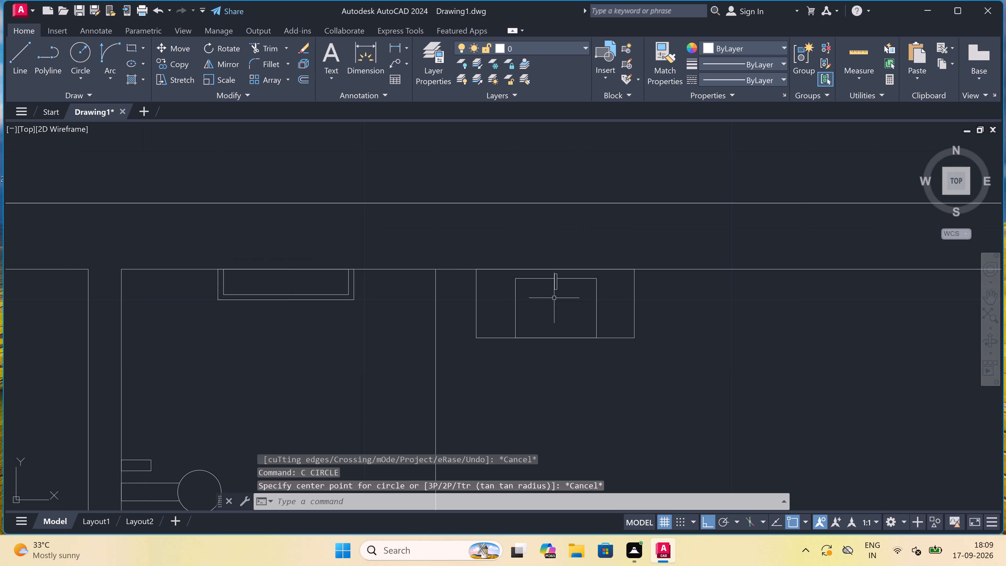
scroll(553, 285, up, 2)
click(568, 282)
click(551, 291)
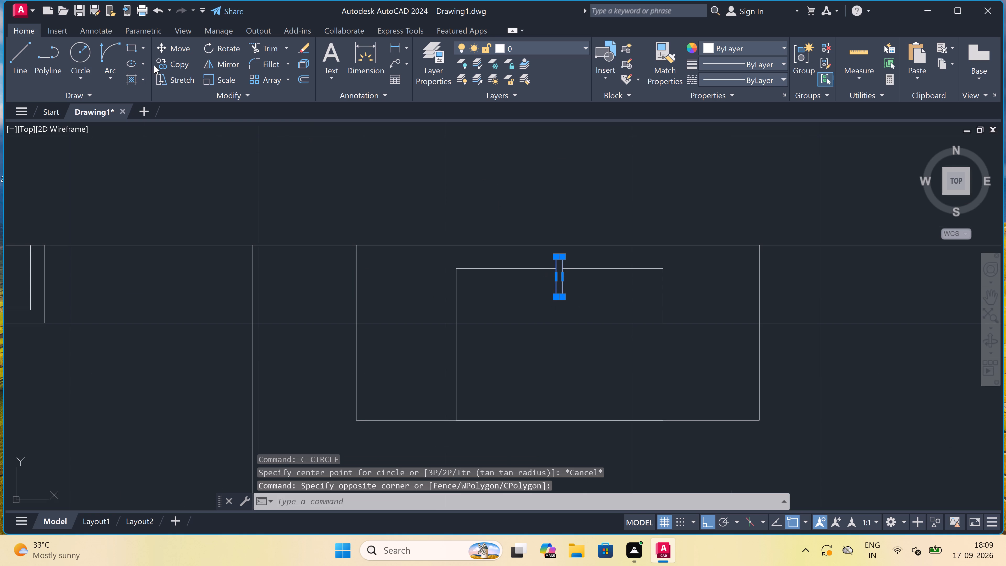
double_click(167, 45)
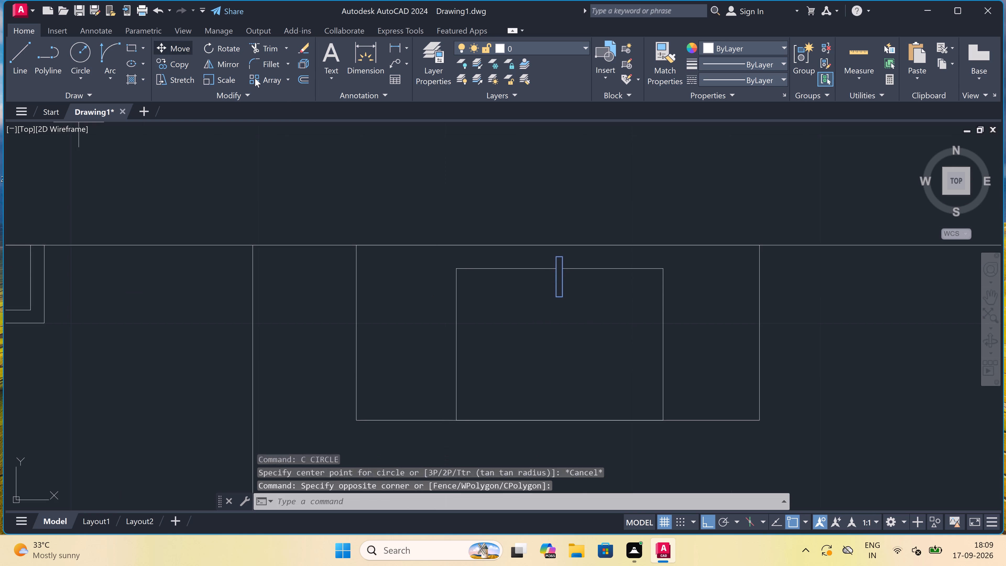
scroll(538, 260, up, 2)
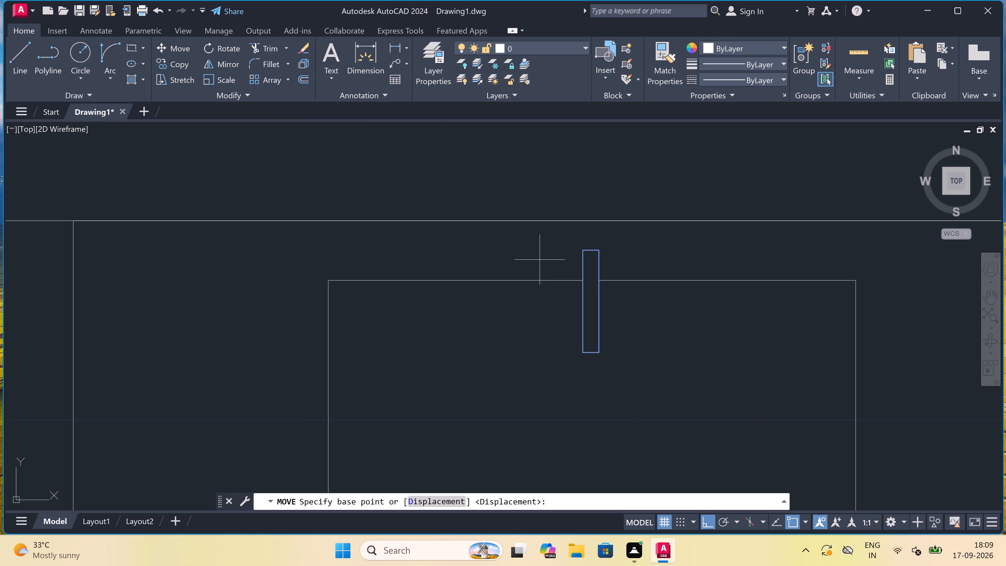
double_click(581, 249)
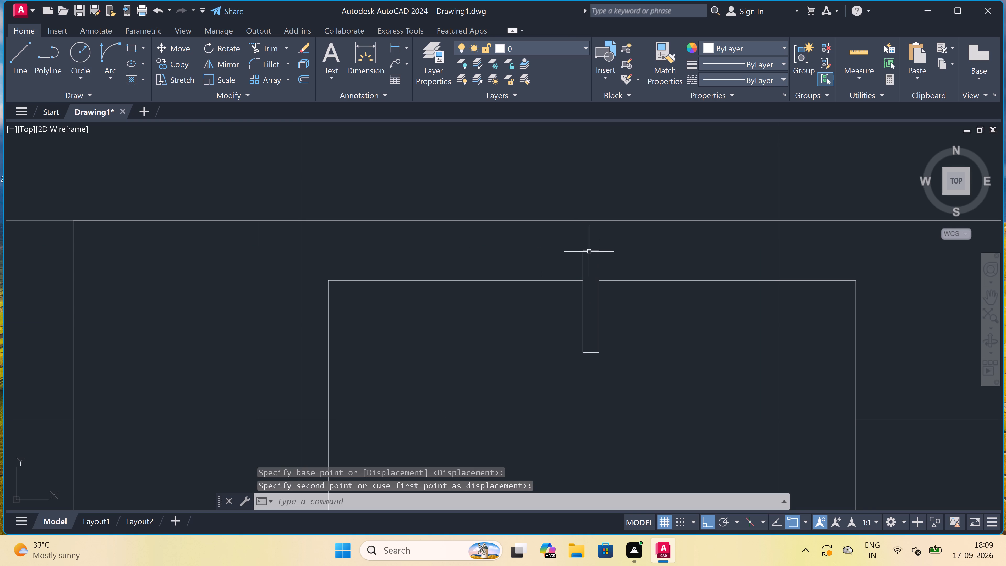
Draw a small circle inside the inner fixture rectangle, directly south of the narrow upright rectangle.
scroll(596, 239, down, 3)
scroll(597, 300, up, 1)
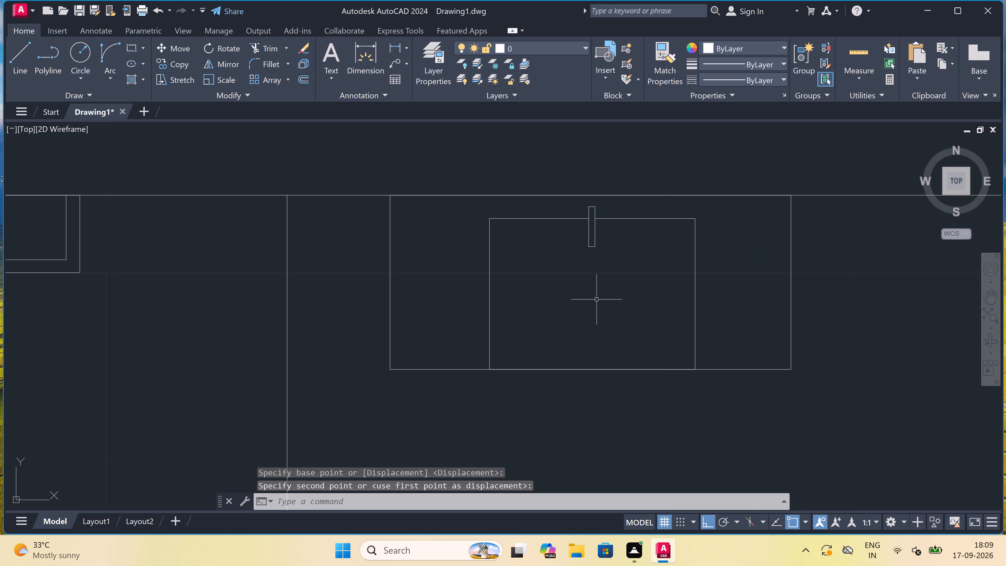
text(C)
key(space)
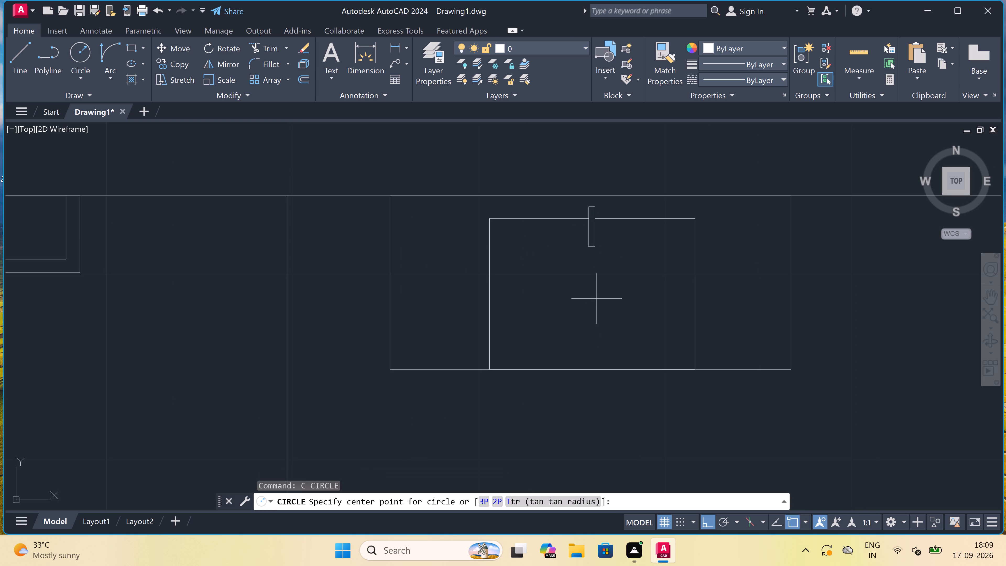
triple_click(591, 311)
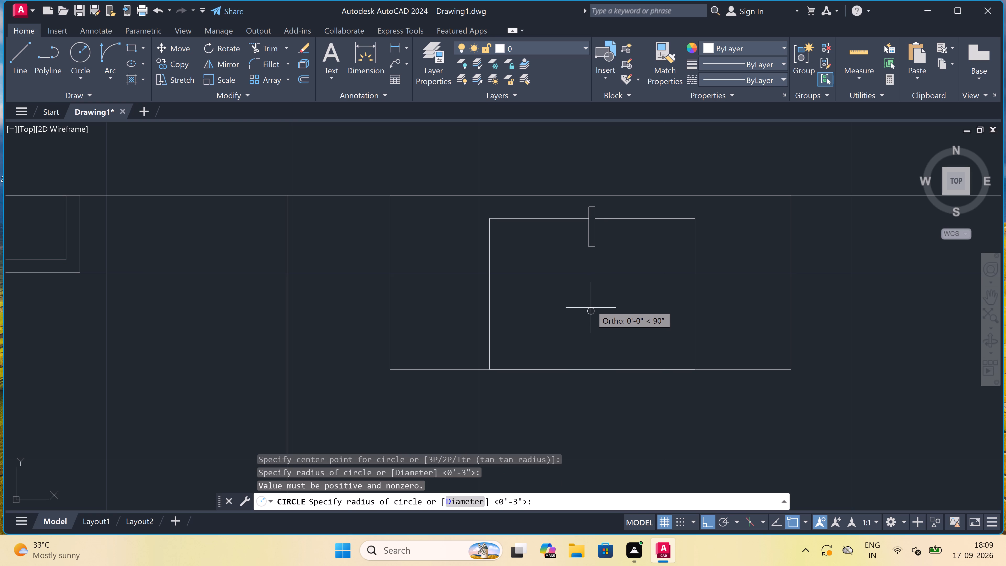
click(591, 301)
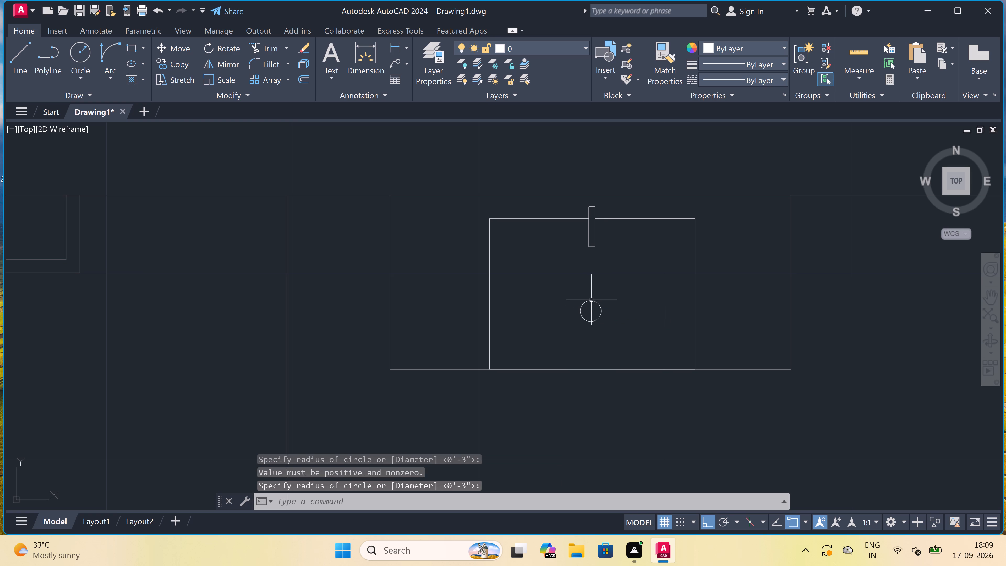
Draw another rectangle just inside the inner fixture rectangle, leaving a thin, even gap on all four sides.
scroll(587, 233, down, 2)
scroll(588, 232, up, 2)
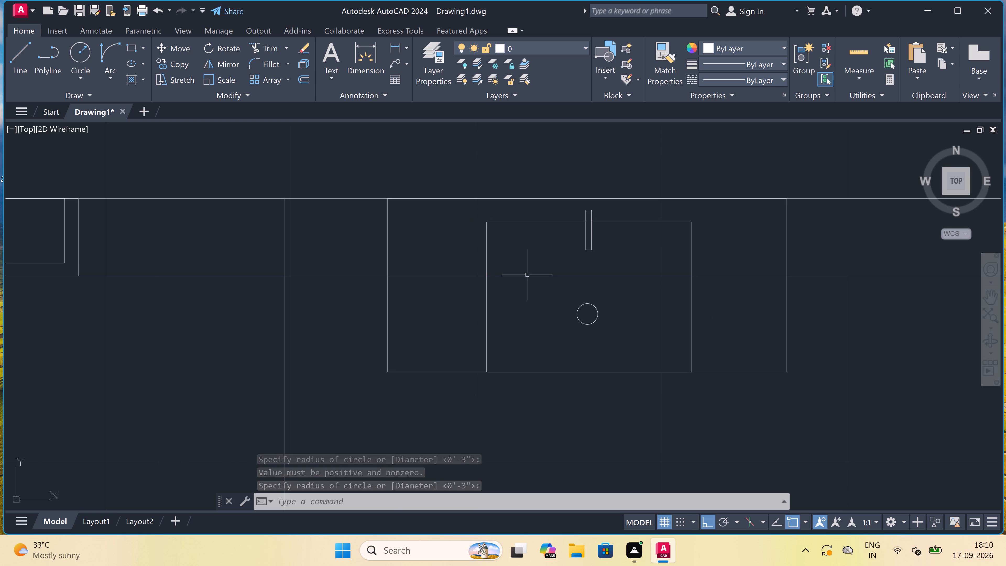
text(REC)
key(space)
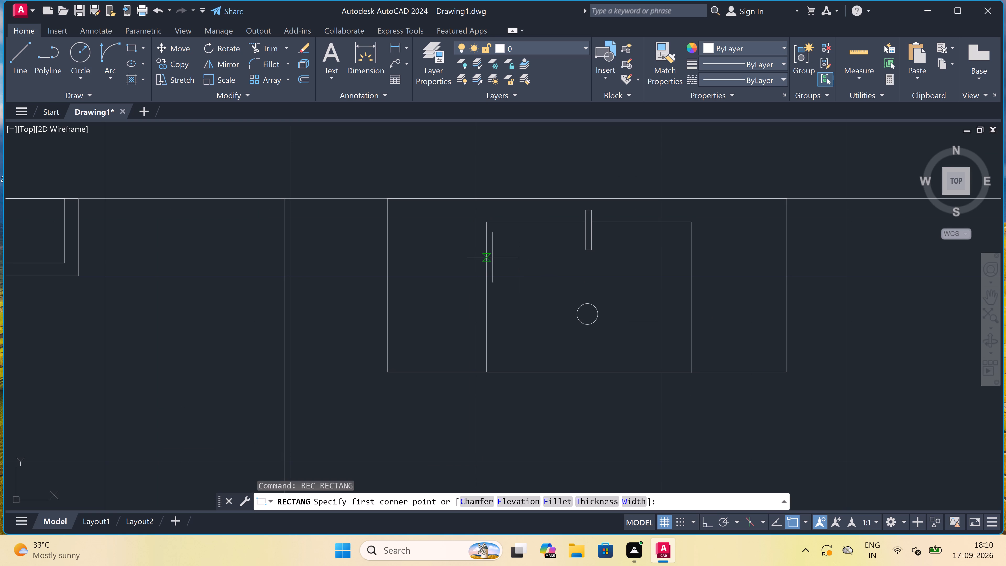
scroll(490, 218, up, 3)
scroll(483, 248, up, 1)
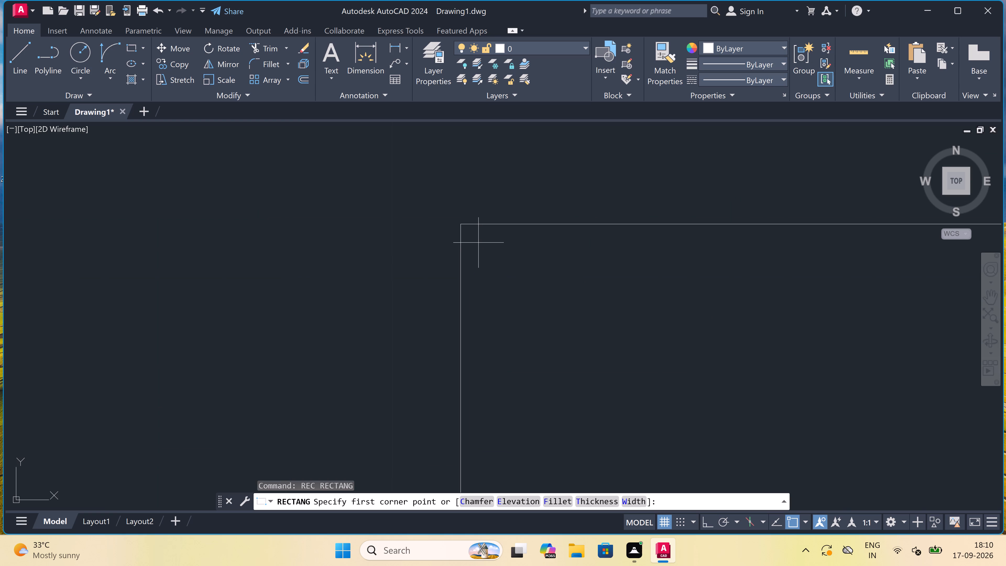
click(476, 240)
scroll(528, 265, down, 6)
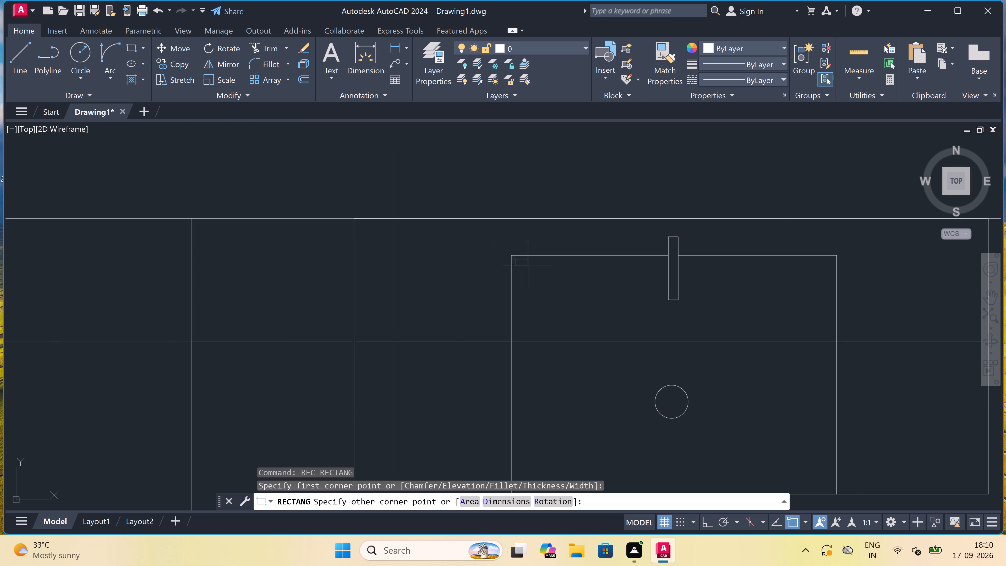
scroll(654, 331, up, 3)
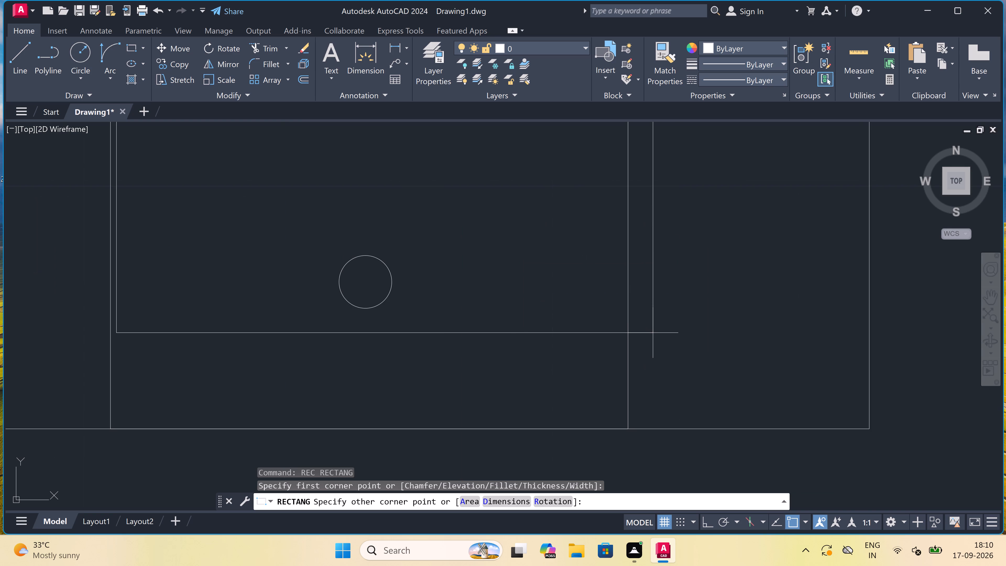
scroll(619, 396, down, 1)
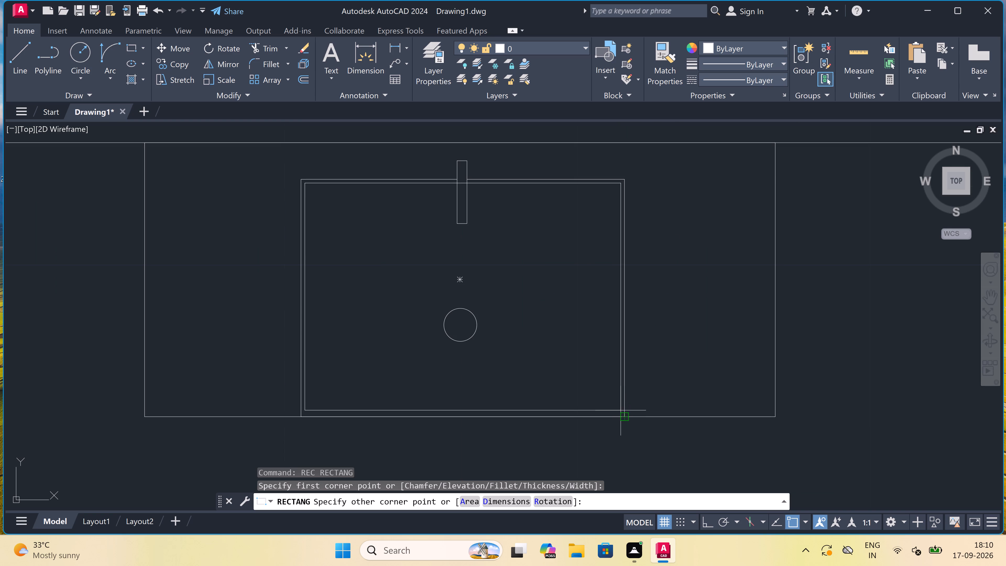
scroll(624, 410, up, 1)
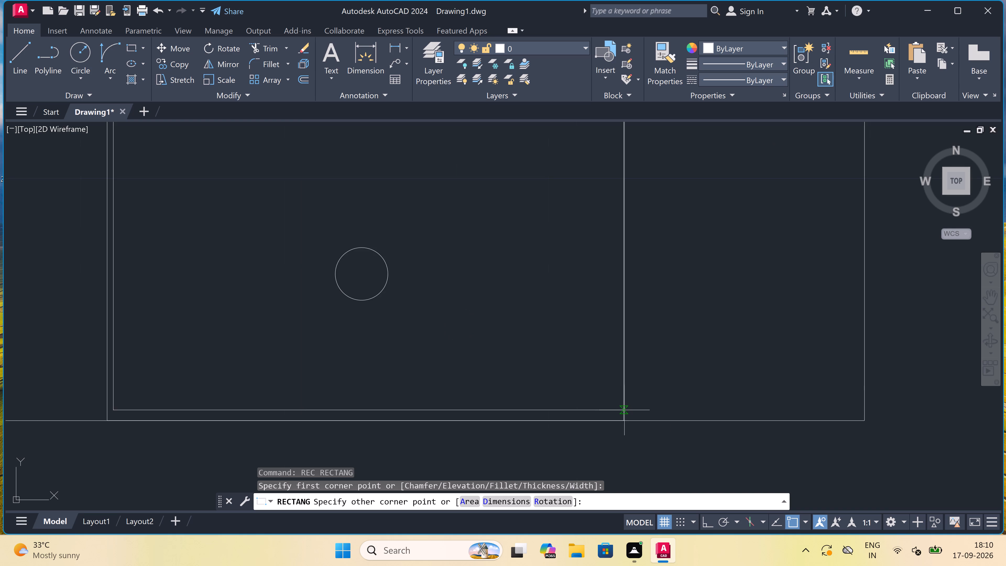
scroll(624, 410, up, 1)
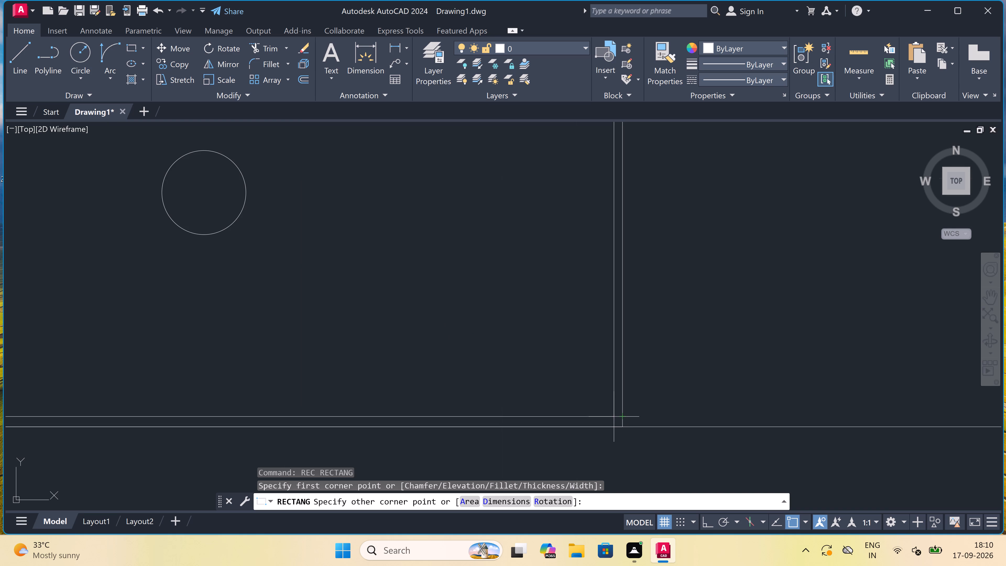
scroll(613, 417, down, 1)
scroll(612, 417, up, 2)
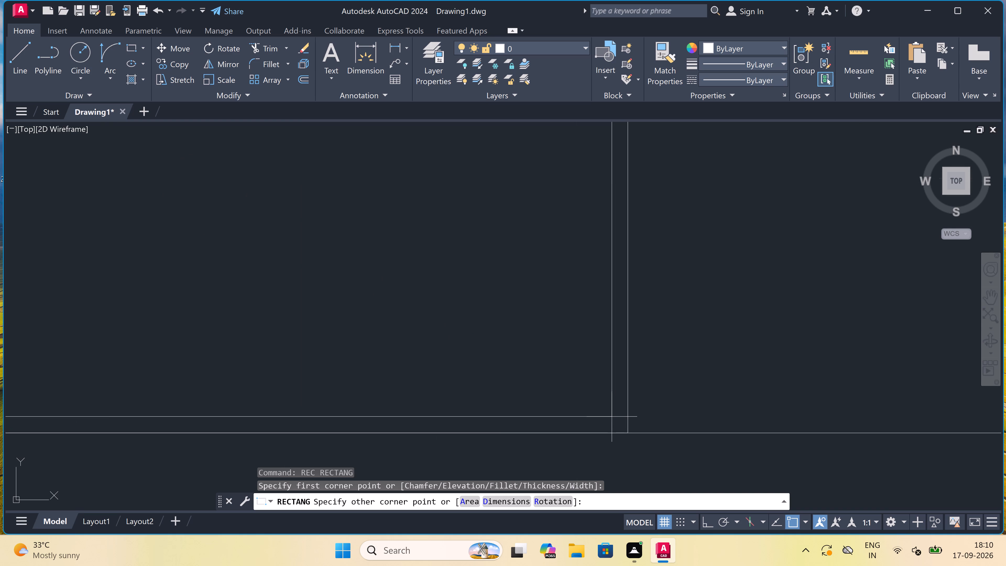
click(612, 417)
Trim away the part of the innermost rectangle's north edge that crosses the narrow upright rectangle.
scroll(574, 356, down, 3)
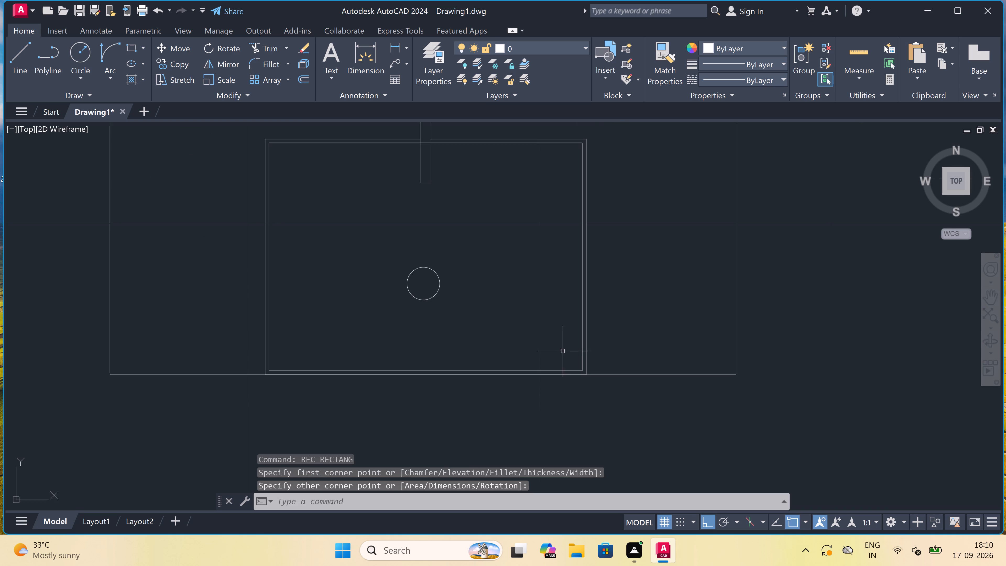
scroll(533, 335, down, 1)
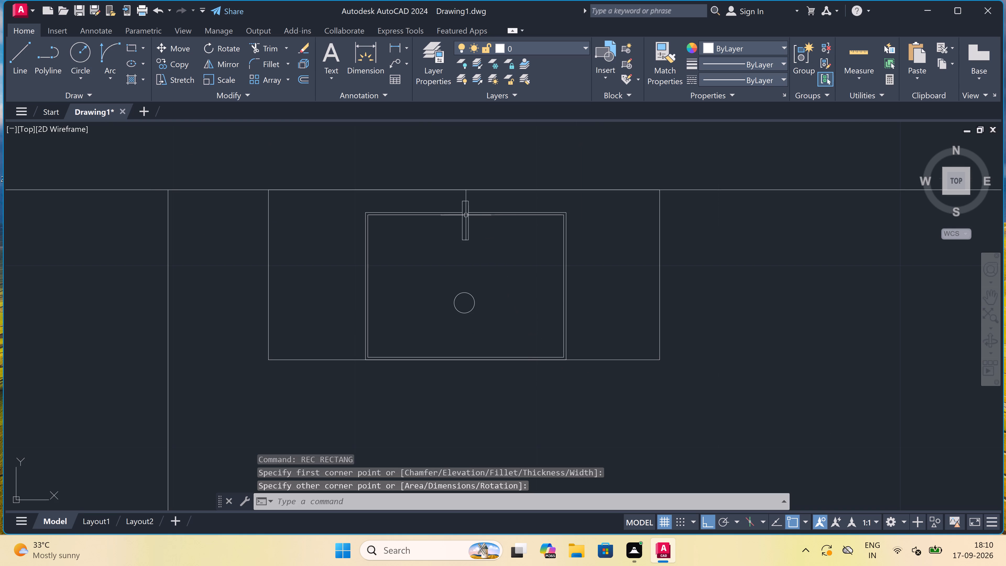
scroll(461, 218, up, 3)
text(TR)
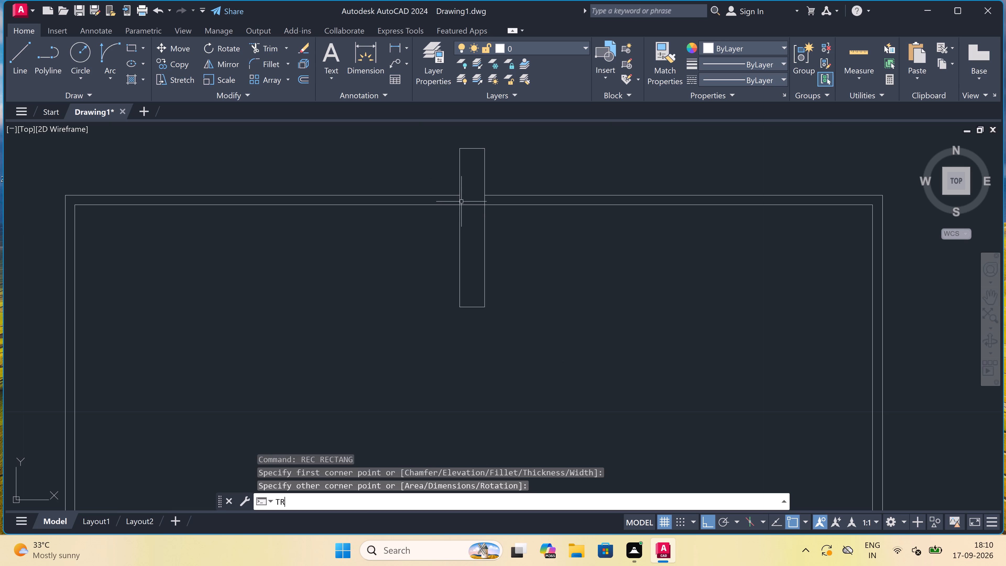
key(space)
click(464, 199)
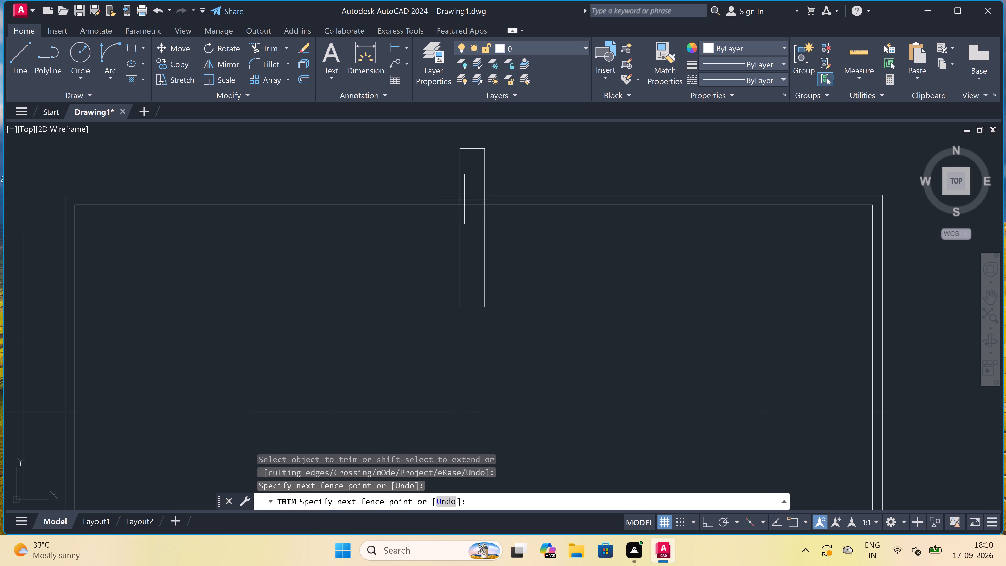
click(469, 220)
key(Escape)
Examine the eastern fixture close up, in its room, and within the whole ground floor plan.
scroll(469, 219, down, 2)
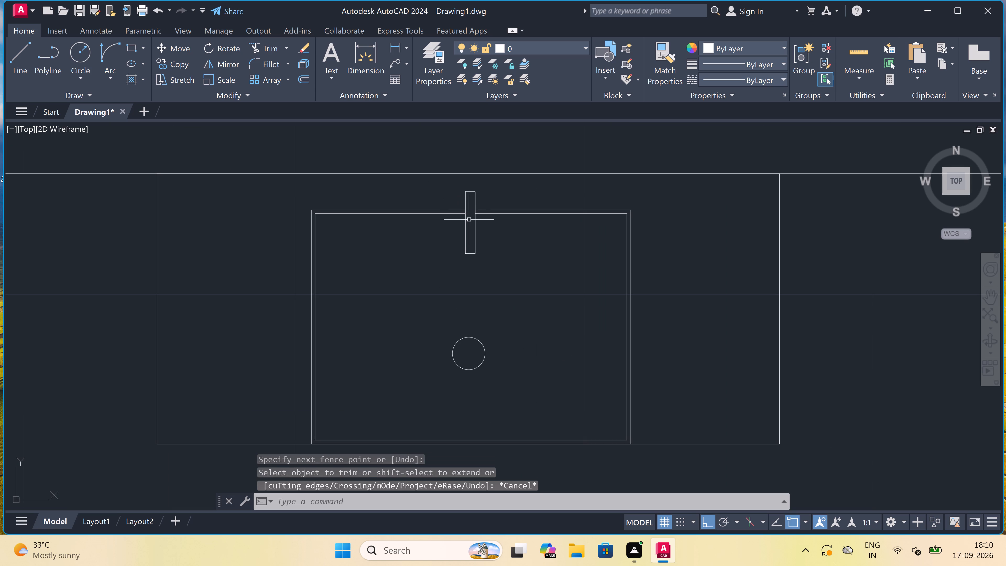
scroll(471, 258, up, 2)
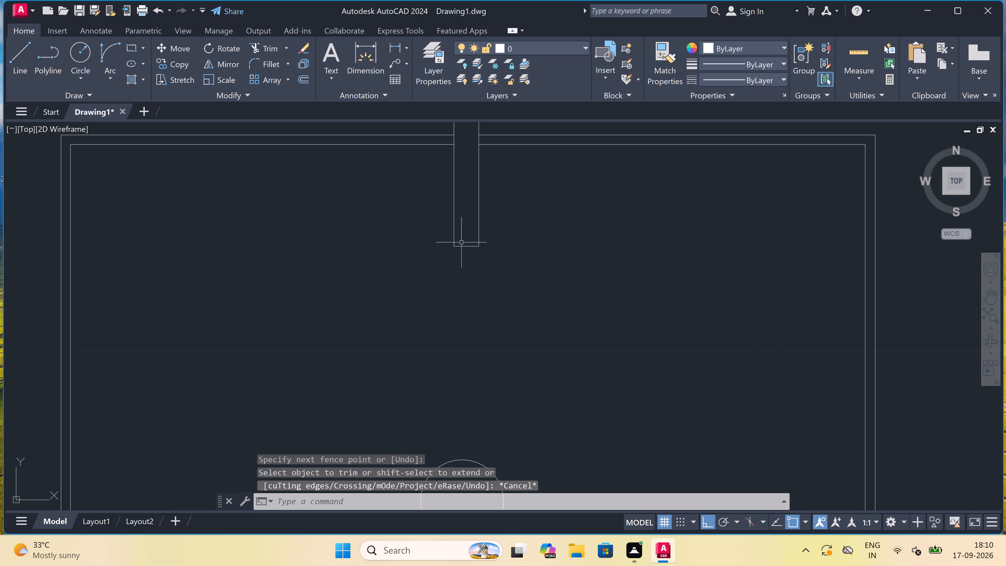
scroll(461, 242, down, 7)
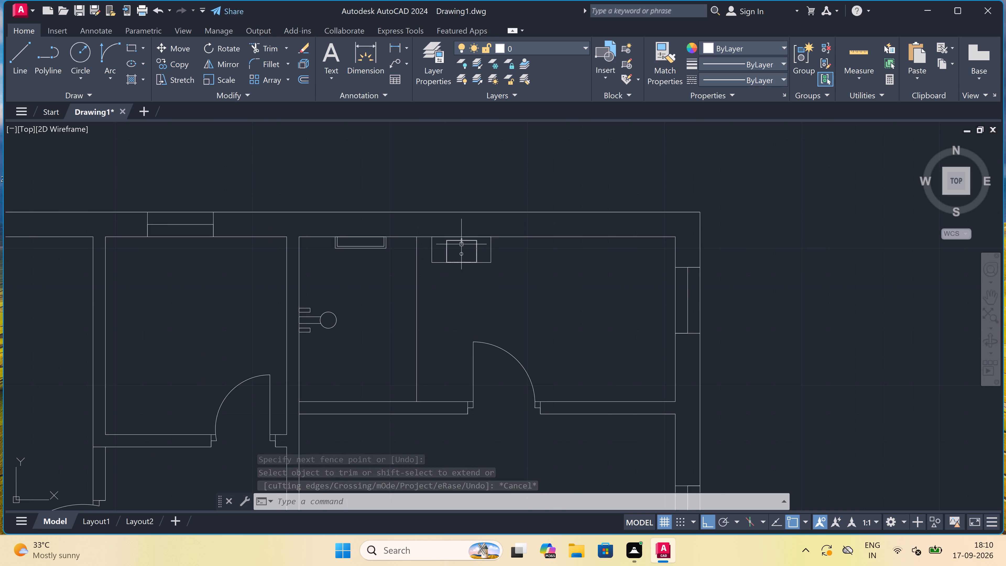
scroll(461, 244, down, 2)
scroll(457, 277, down, 3)
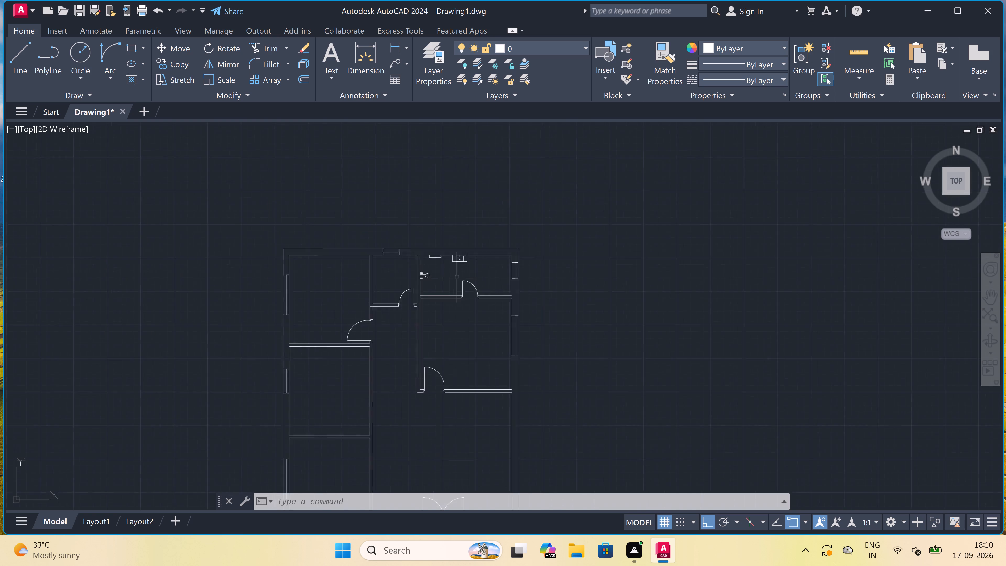
scroll(415, 291, up, 3)
scroll(425, 280, down, 2)
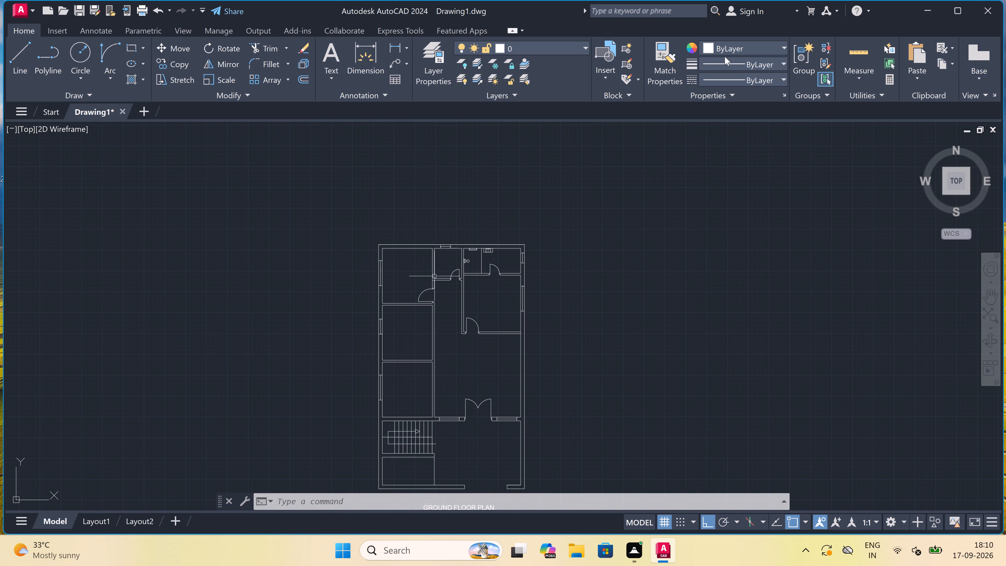
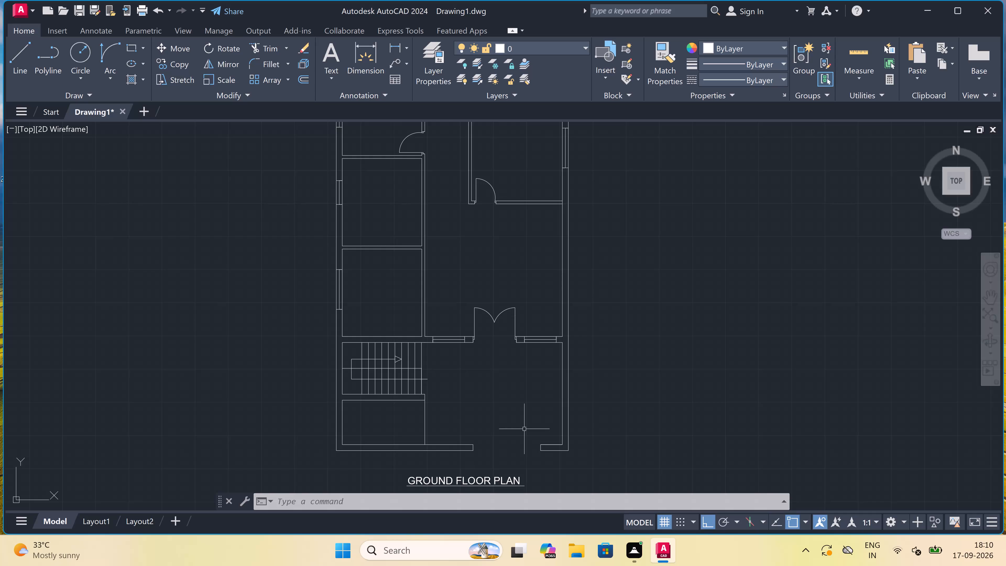
Draw a 5' window in the wall above the staircase with the Line tool, starting at the second tread line: end lines and centre line.
scroll(529, 412, down, 3)
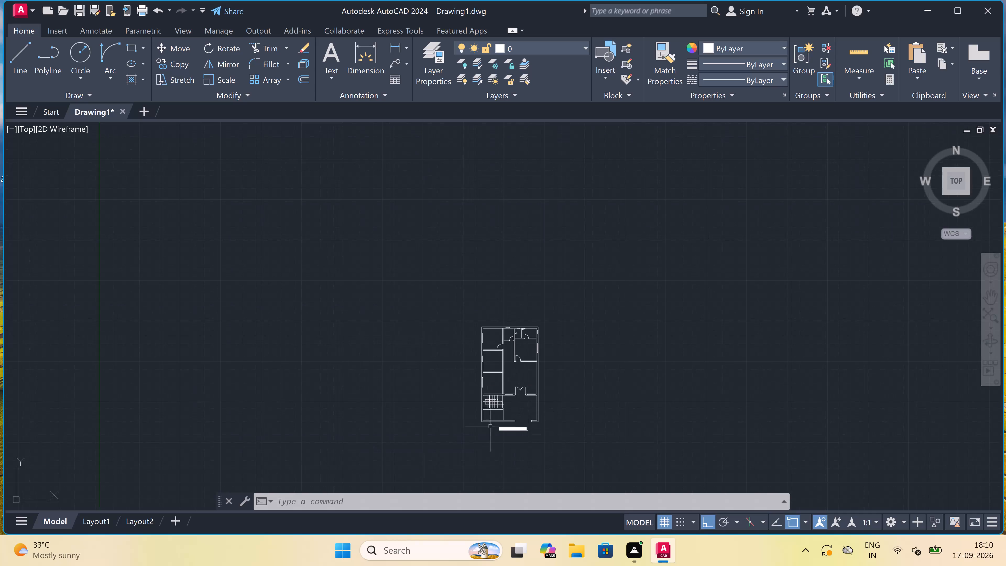
scroll(490, 426, up, 5)
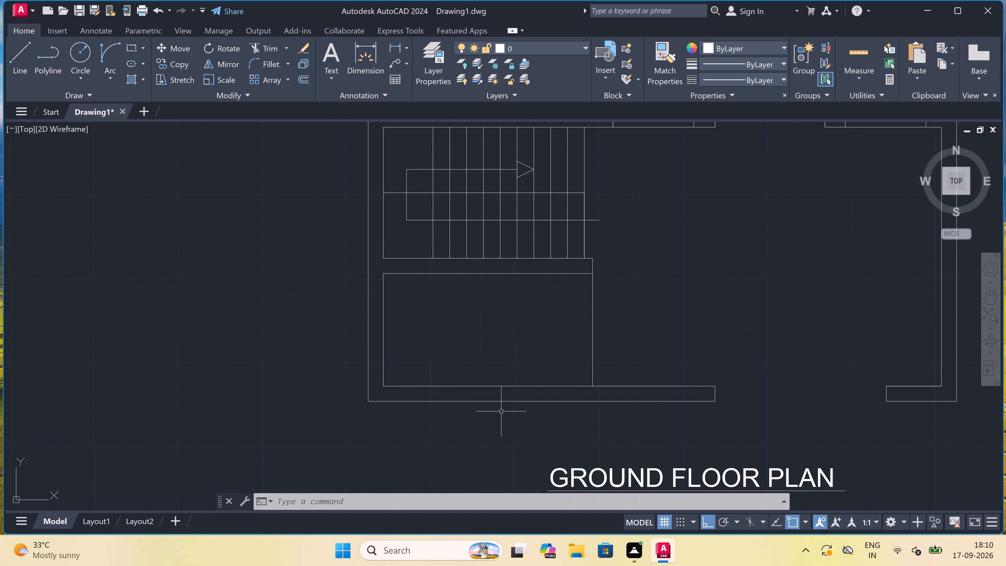
scroll(501, 411, down, 1)
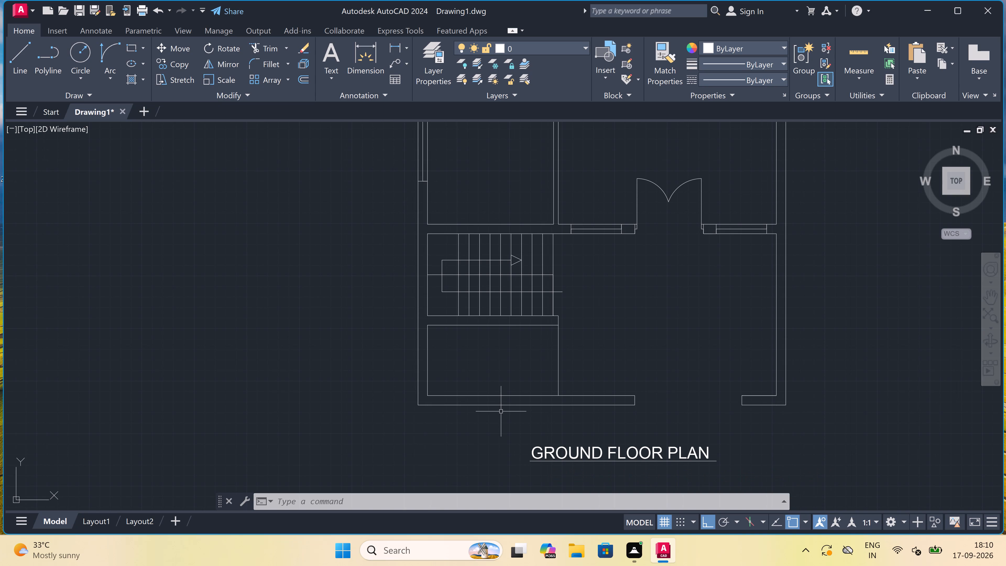
scroll(501, 411, down, 2)
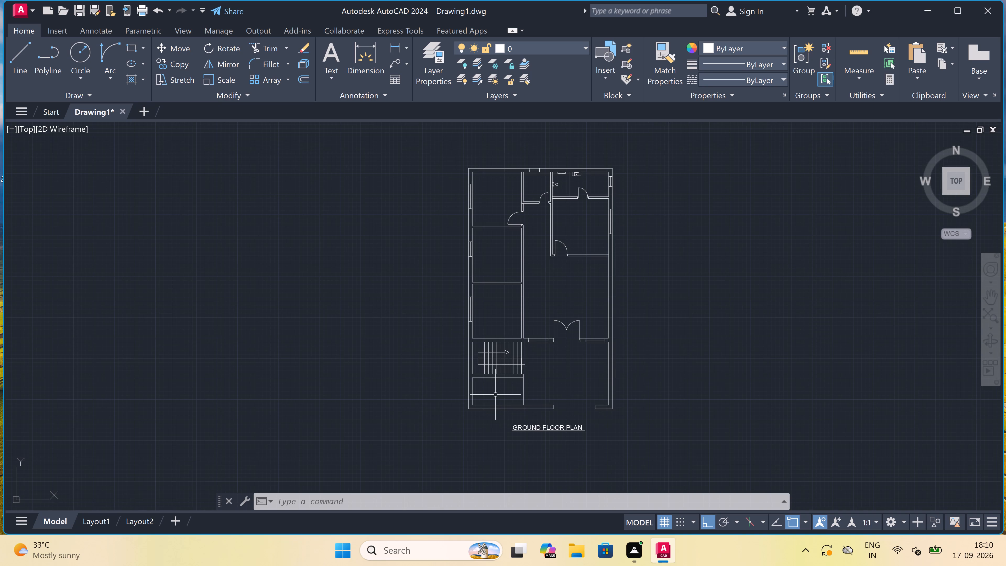
scroll(497, 349, up, 3)
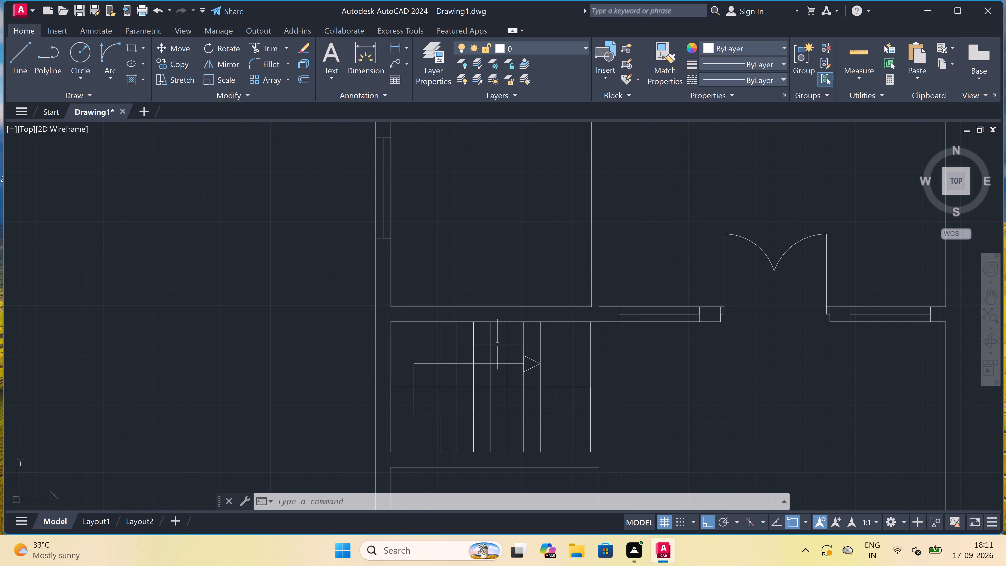
scroll(496, 330, up, 1)
text(L)
key(space)
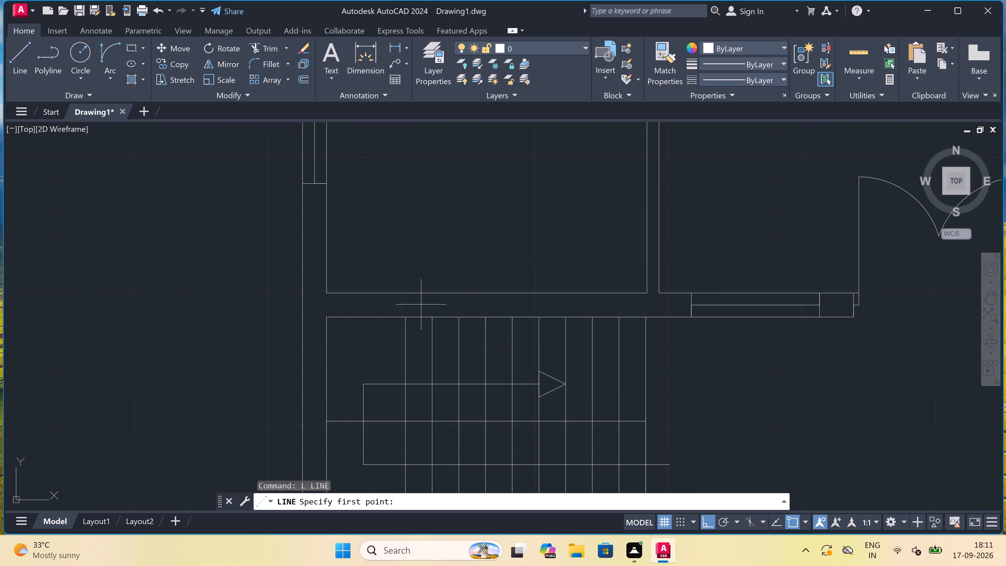
click(434, 315)
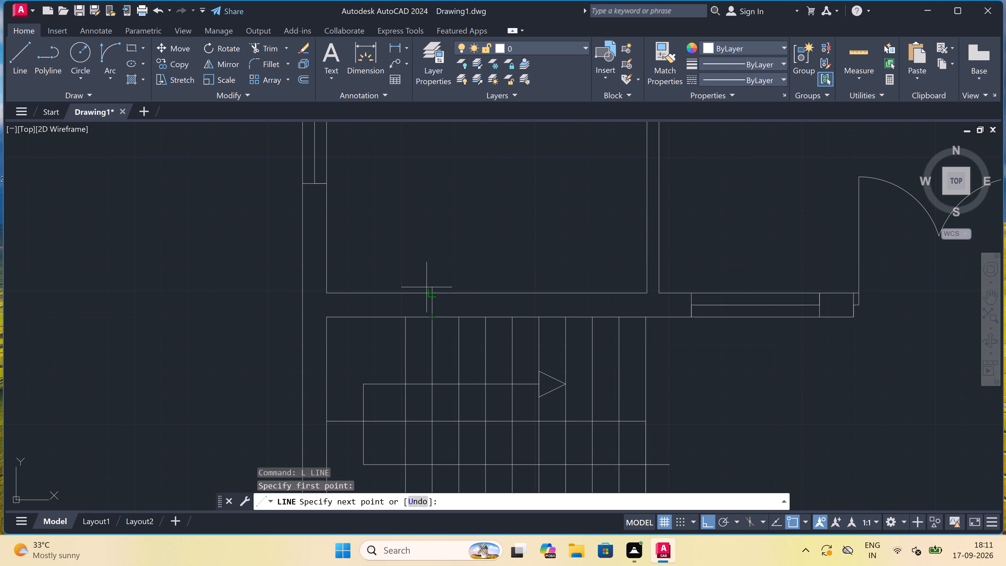
scroll(429, 292, up, 2)
click(433, 297)
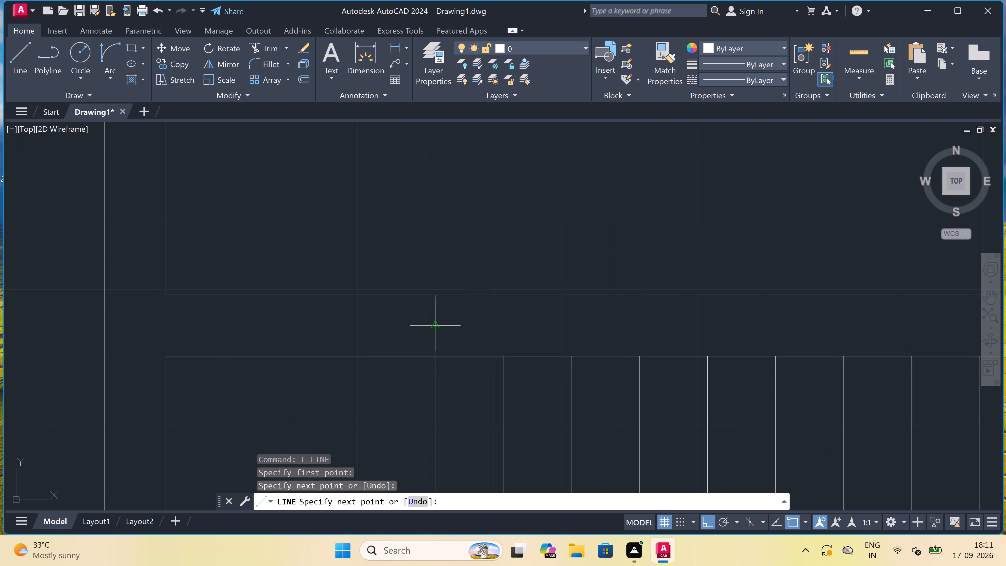
click(436, 324)
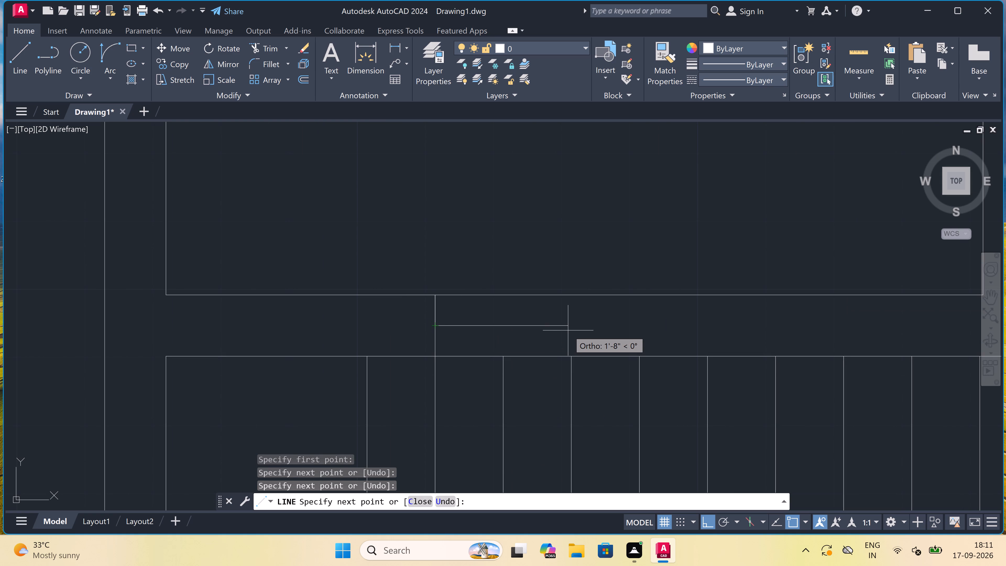
text(5')
key(space)
scroll(567, 330, down, 3)
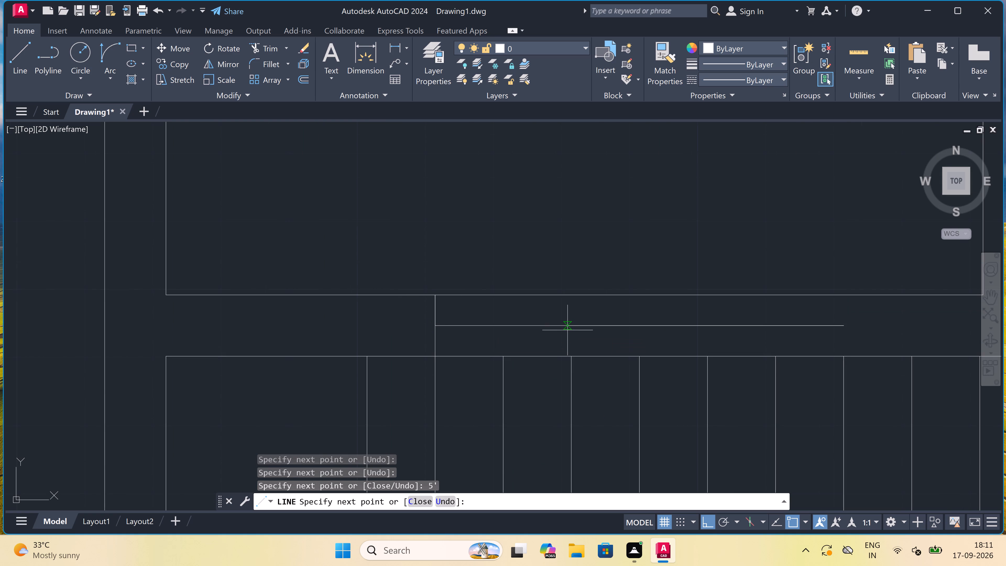
scroll(627, 314, up, 2)
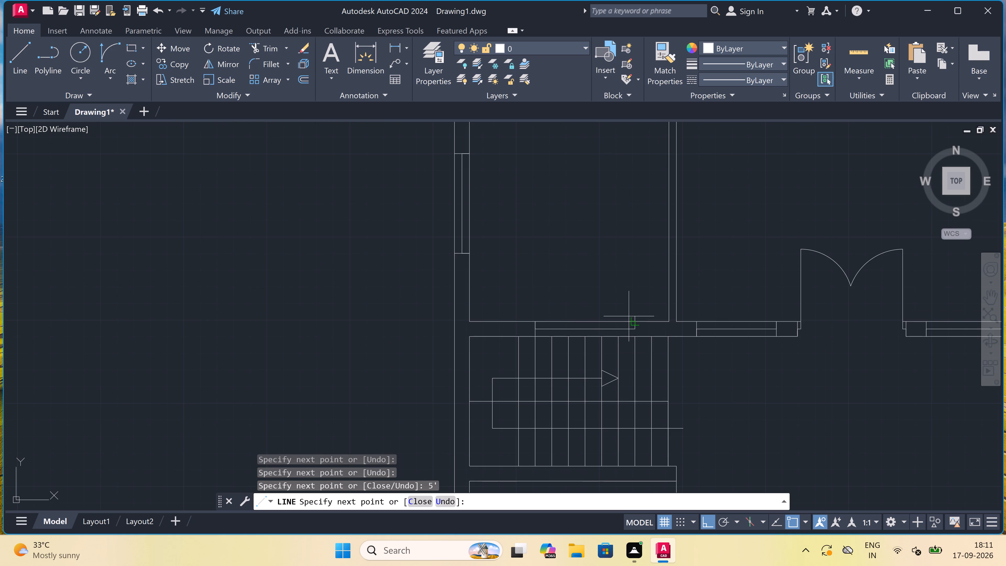
scroll(646, 330, up, 2)
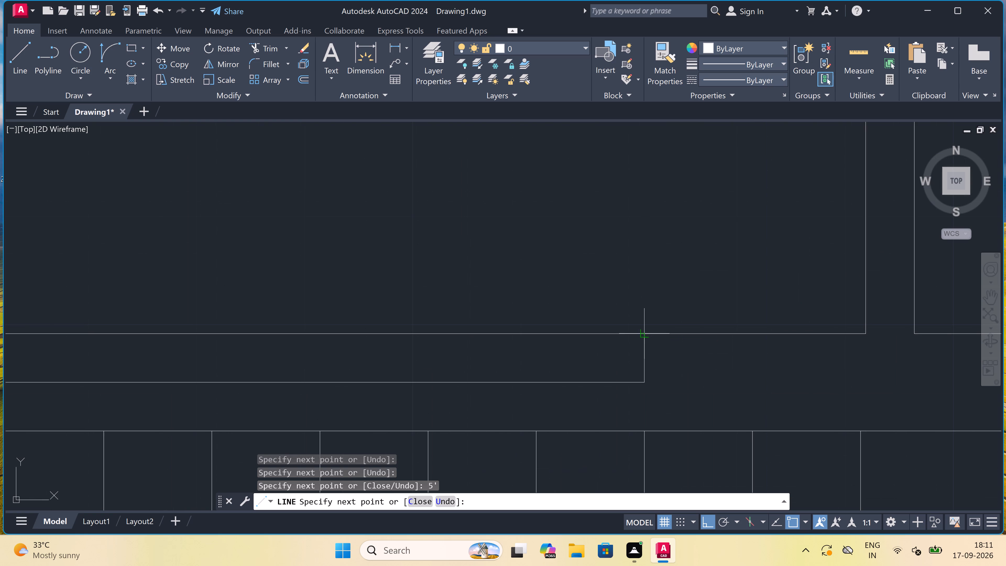
click(646, 331)
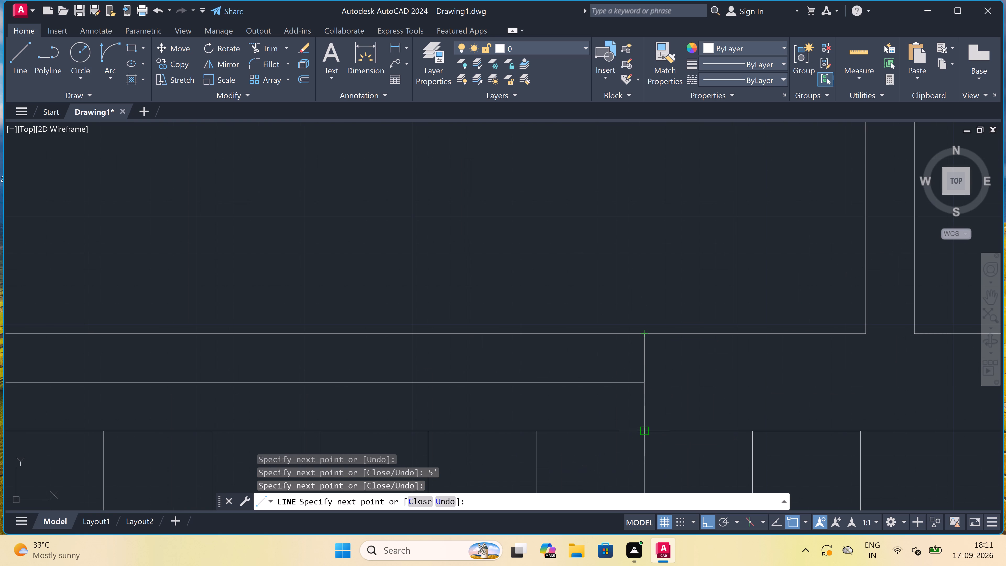
click(647, 429)
key(Escape)
Draw a 4' window in the wall between the staircase and the small room below it, with end lines and a centre line.
scroll(579, 344, down, 3)
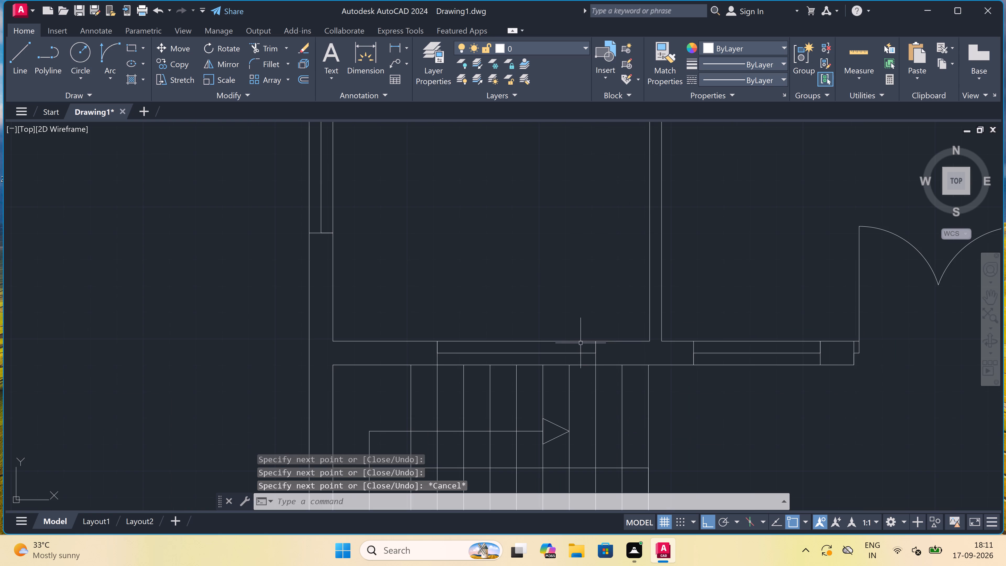
scroll(566, 346, down, 3)
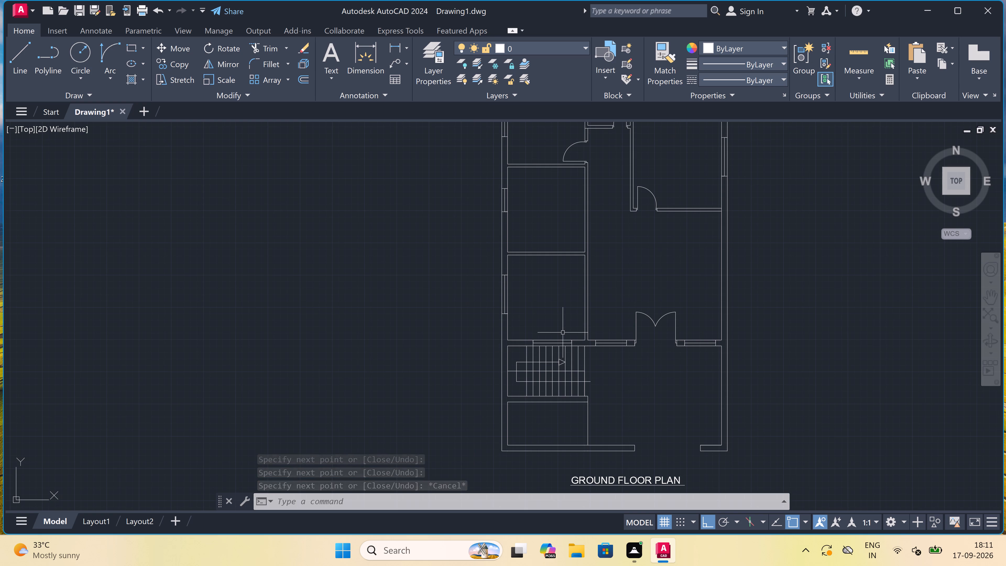
scroll(563, 333, down, 1)
scroll(546, 373, up, 2)
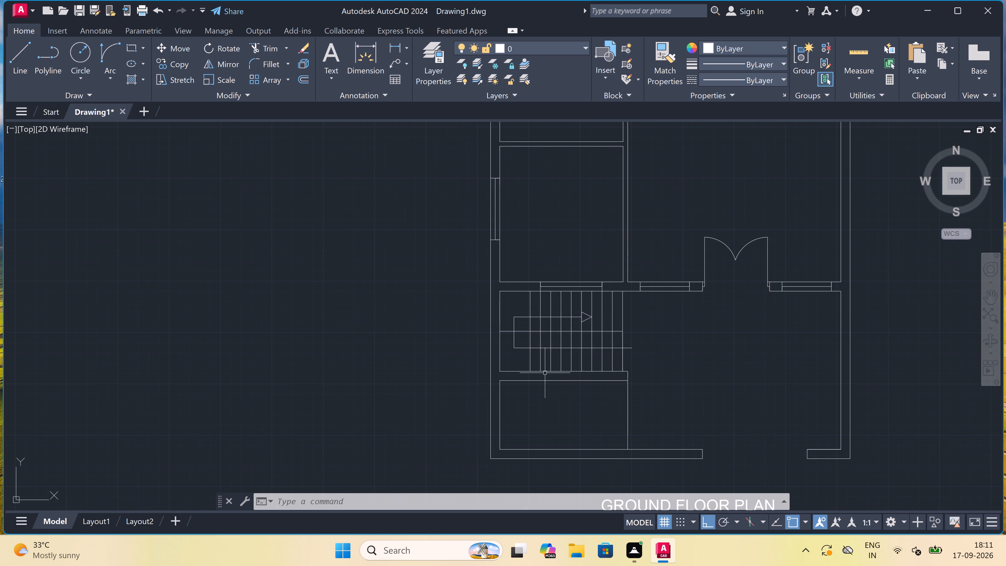
scroll(536, 374, up, 2)
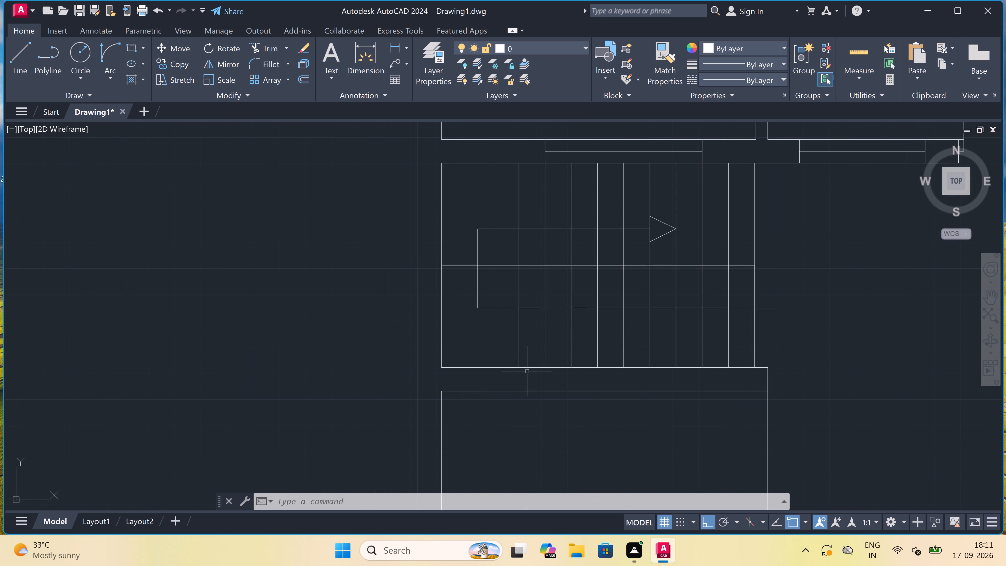
scroll(510, 375, up, 2)
key(space)
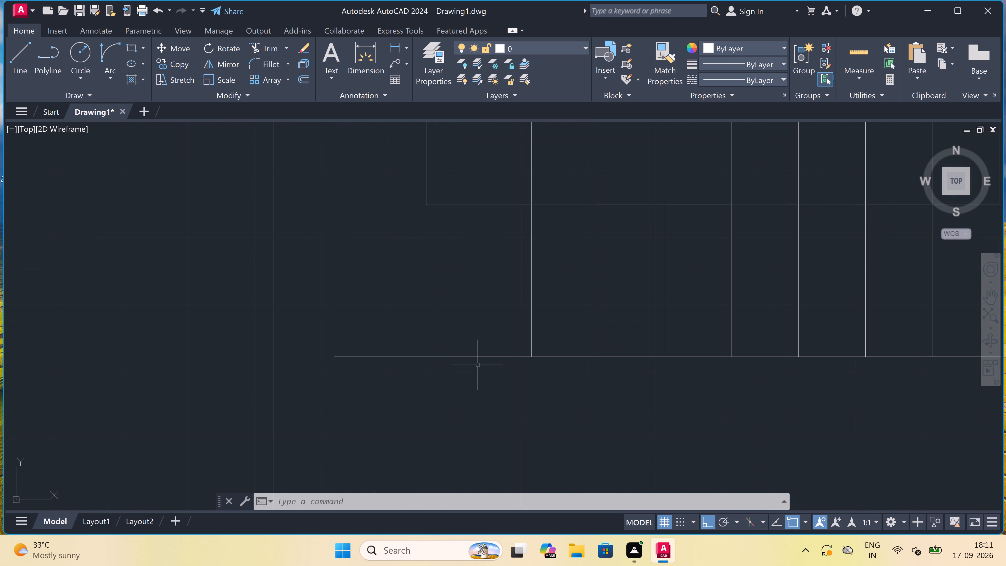
click(441, 357)
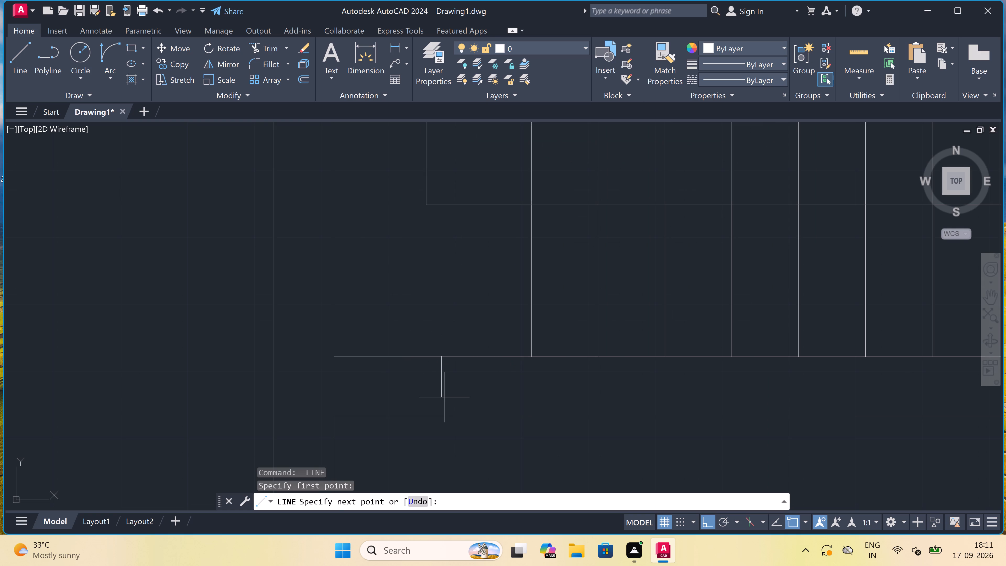
click(441, 413)
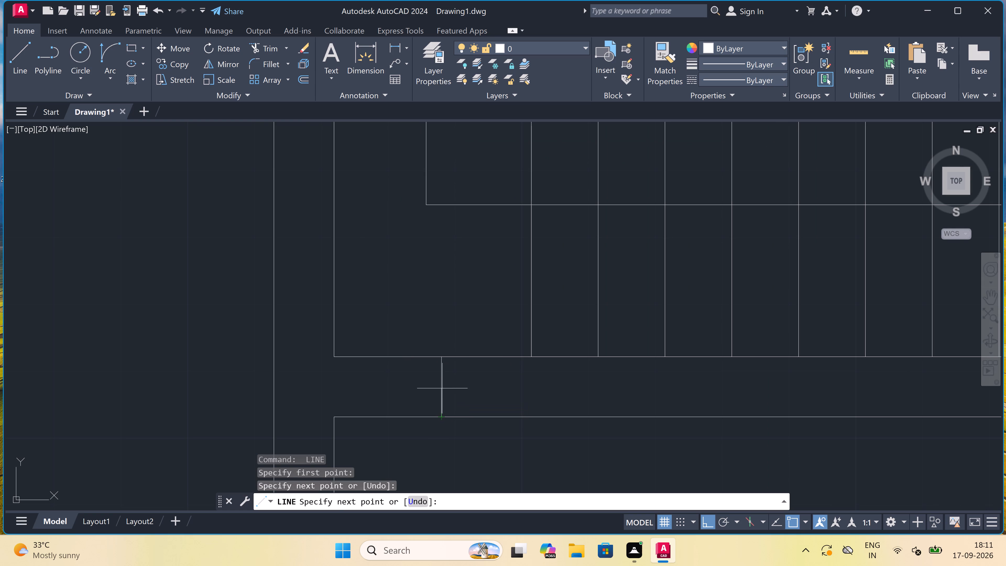
drag(442, 387, 445, 388)
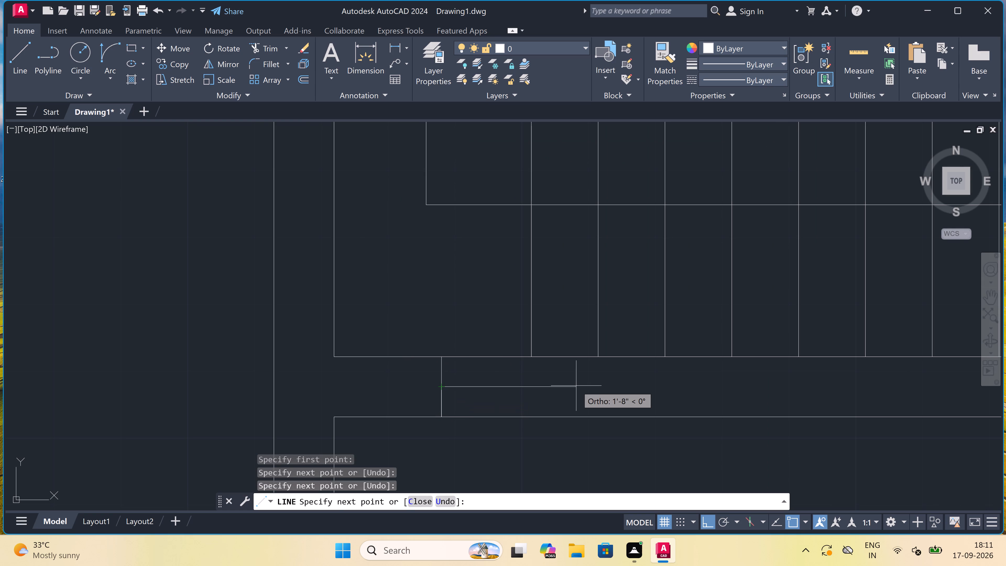
key(5)
key(BackSpace)
text(4')
key(space)
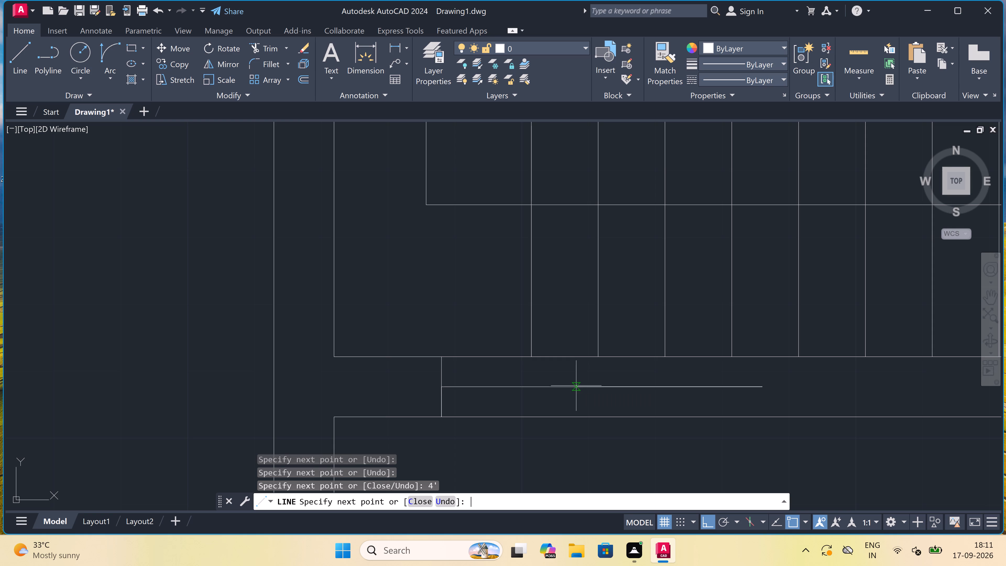
scroll(576, 386, down, 2)
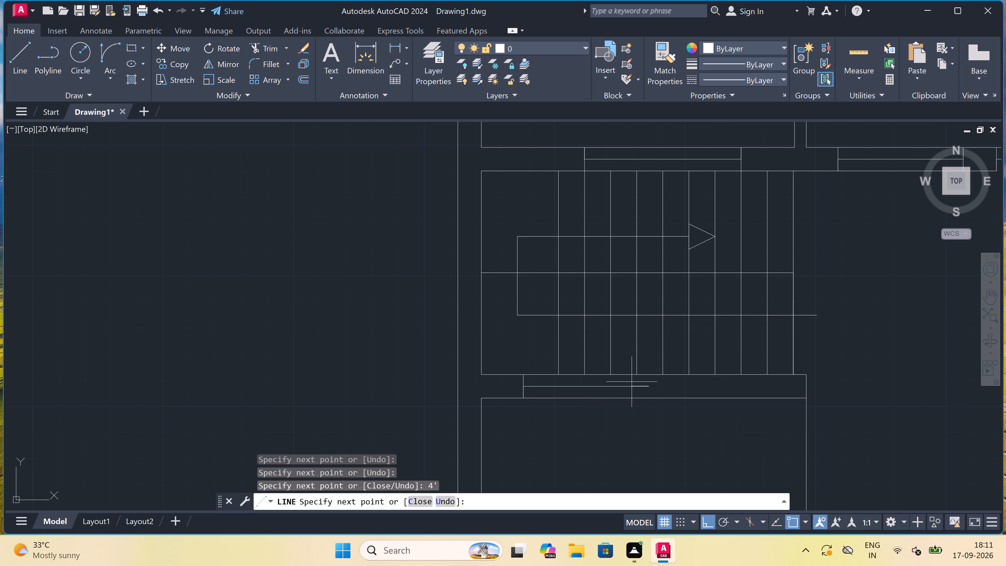
scroll(641, 377, up, 2)
click(655, 373)
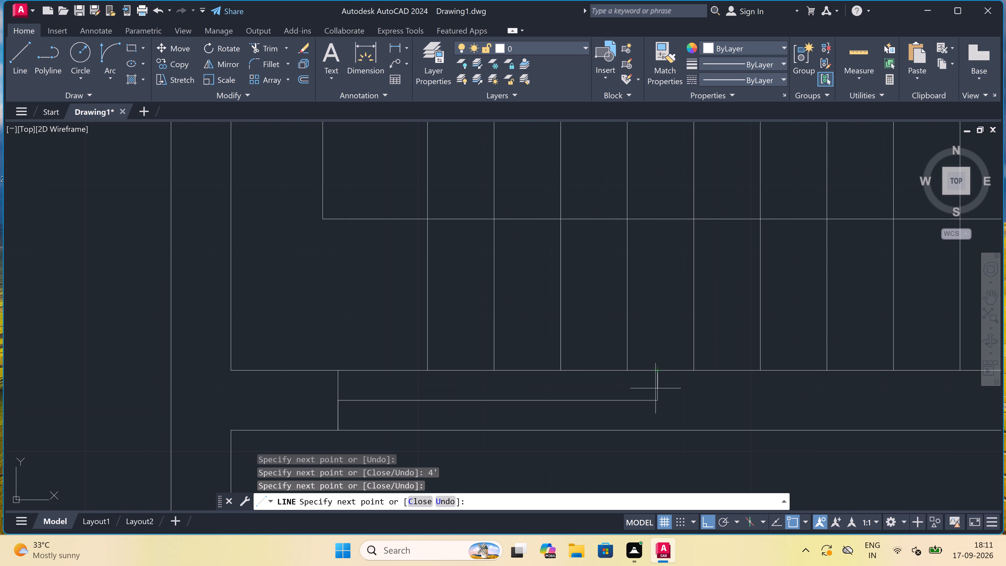
click(654, 432)
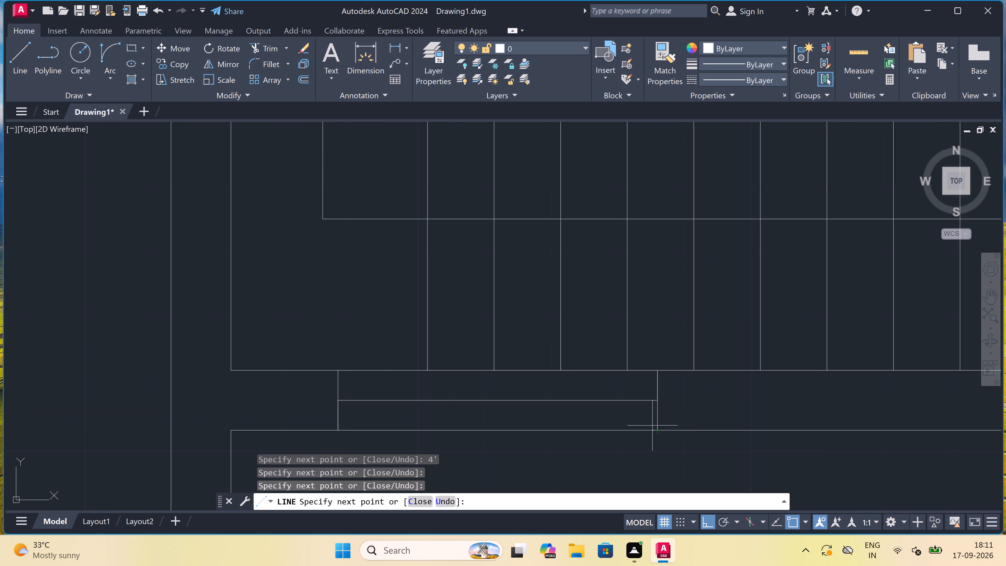
key(Escape)
Draw a 4' window in the hall's east outer wall, just below the upper room's bottom wall, with end lines and a centre line.
scroll(592, 369, down, 7)
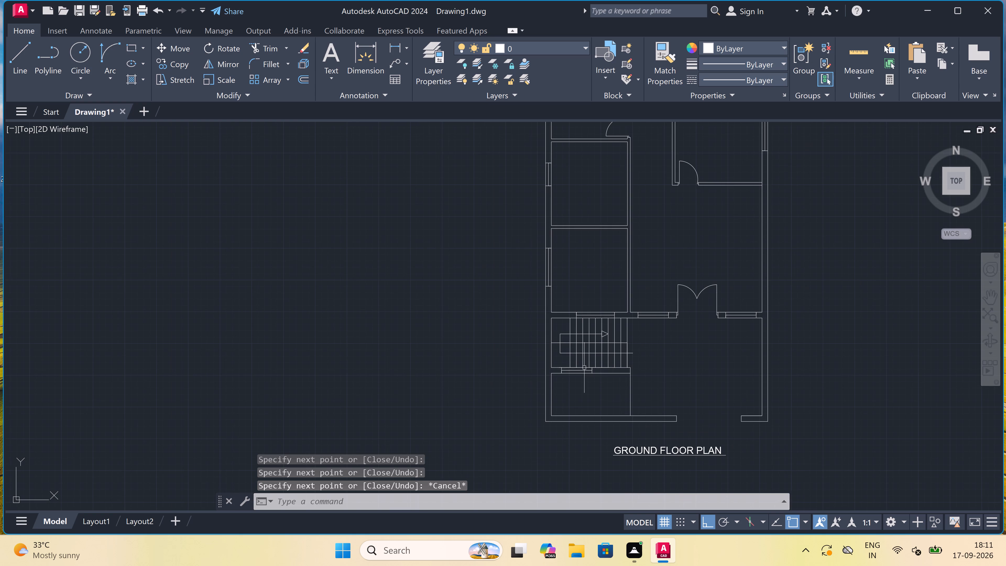
scroll(586, 392, up, 1)
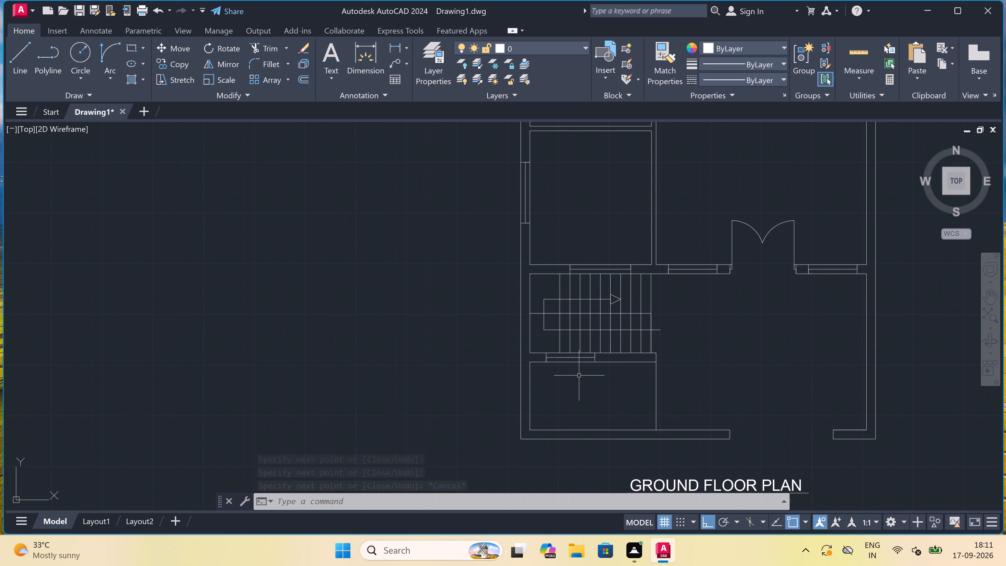
scroll(563, 366, down, 1)
scroll(600, 328, down, 3)
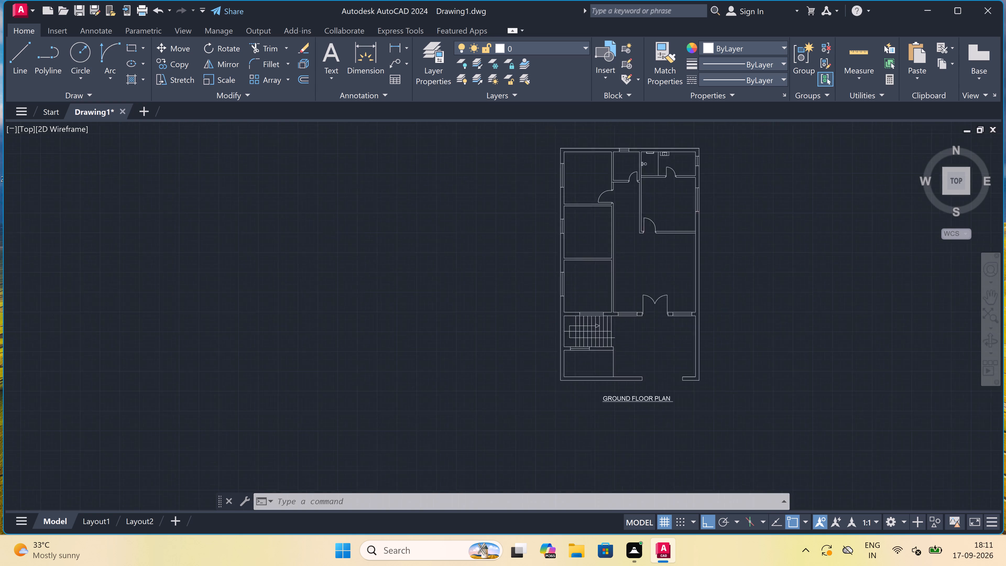
scroll(640, 306, up, 5)
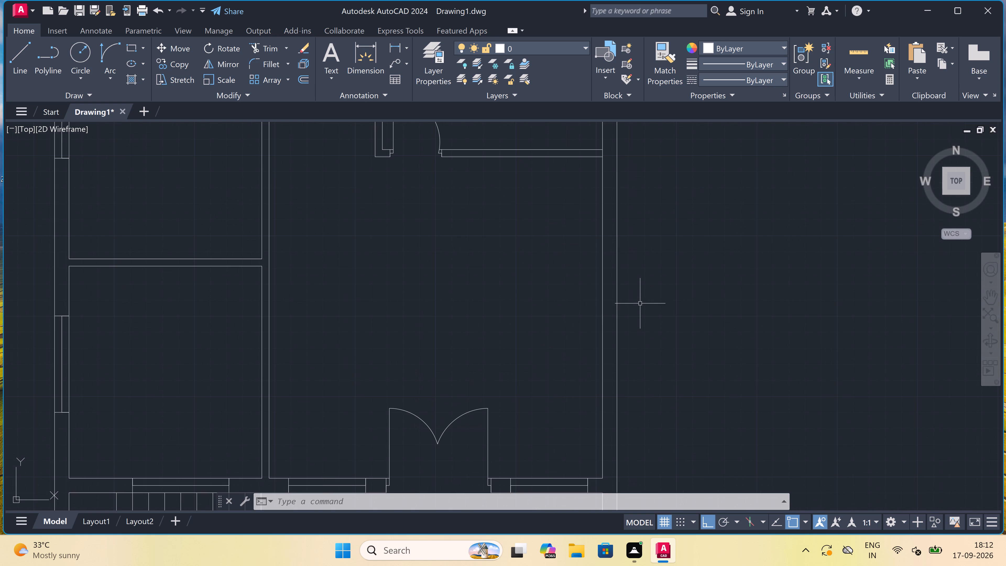
scroll(639, 303, down, 1)
key(space)
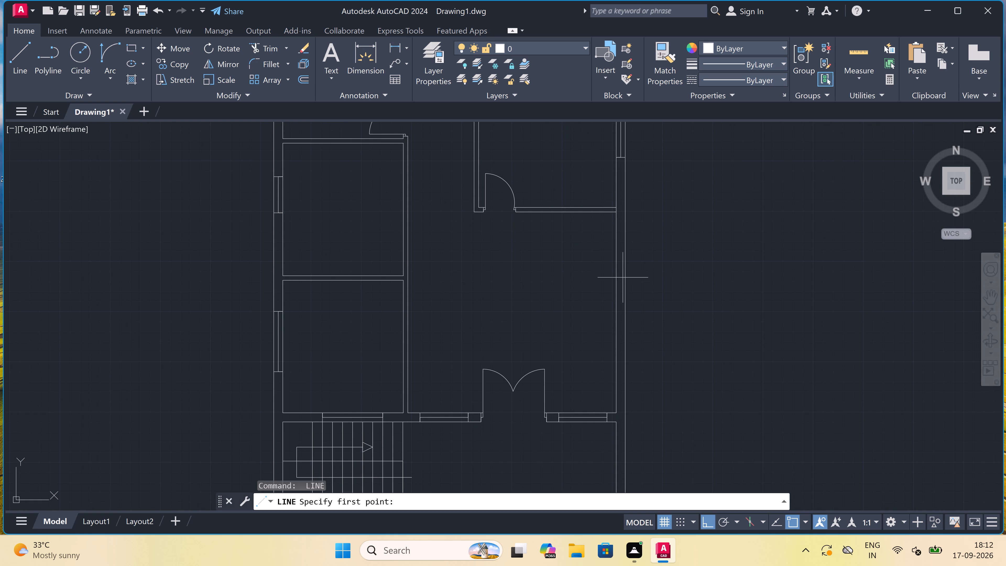
scroll(612, 189, up, 1)
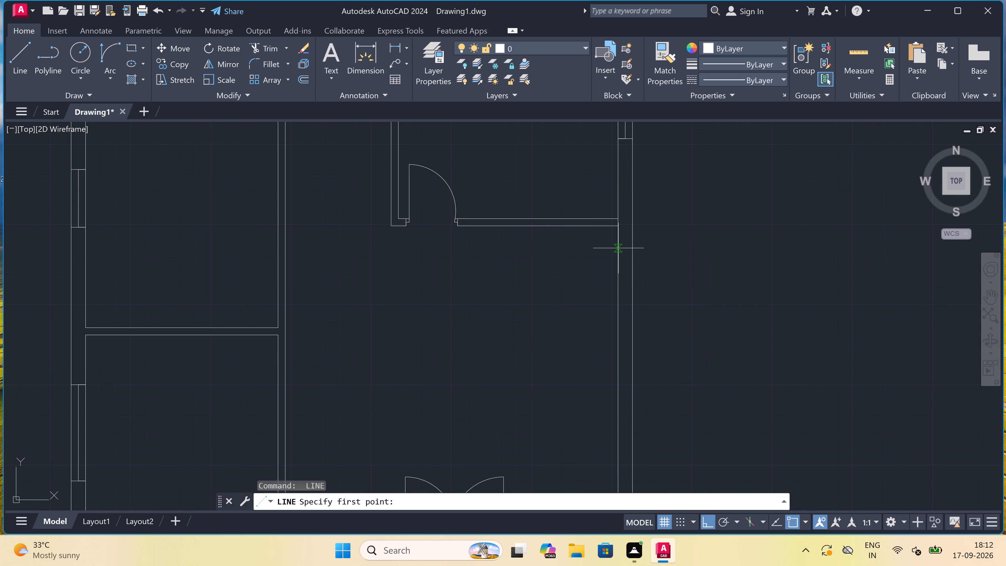
scroll(618, 252, up, 1)
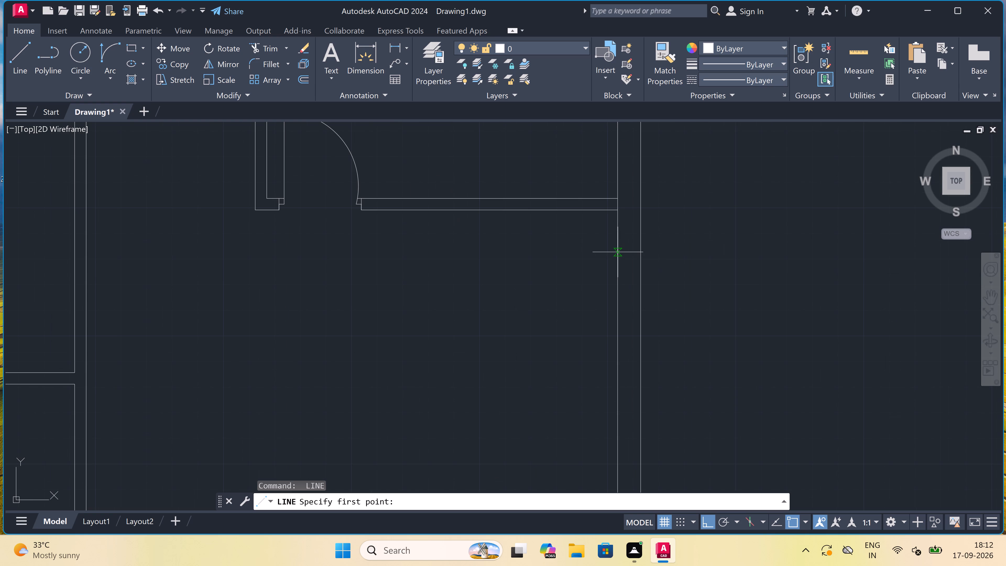
click(617, 253)
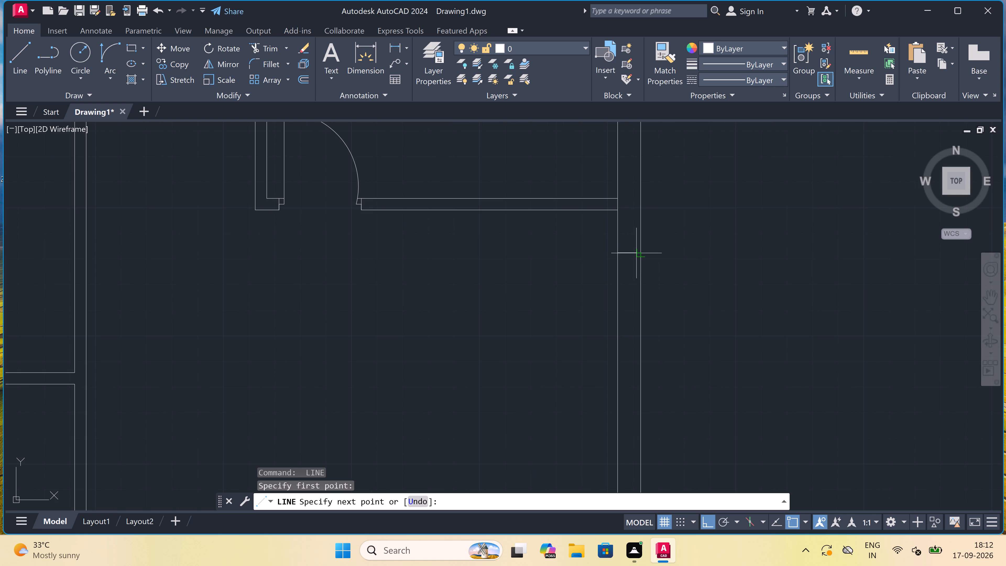
click(638, 254)
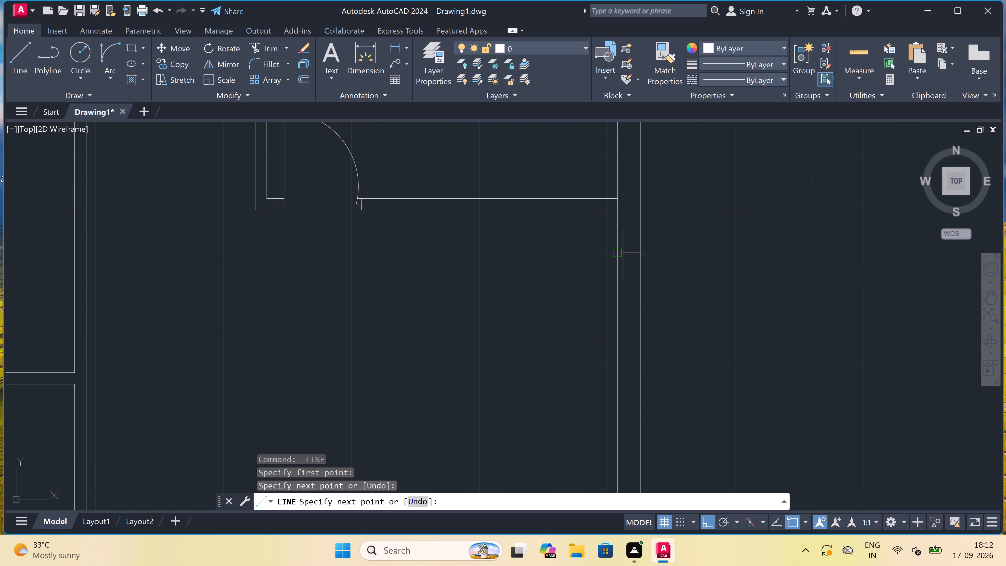
click(629, 253)
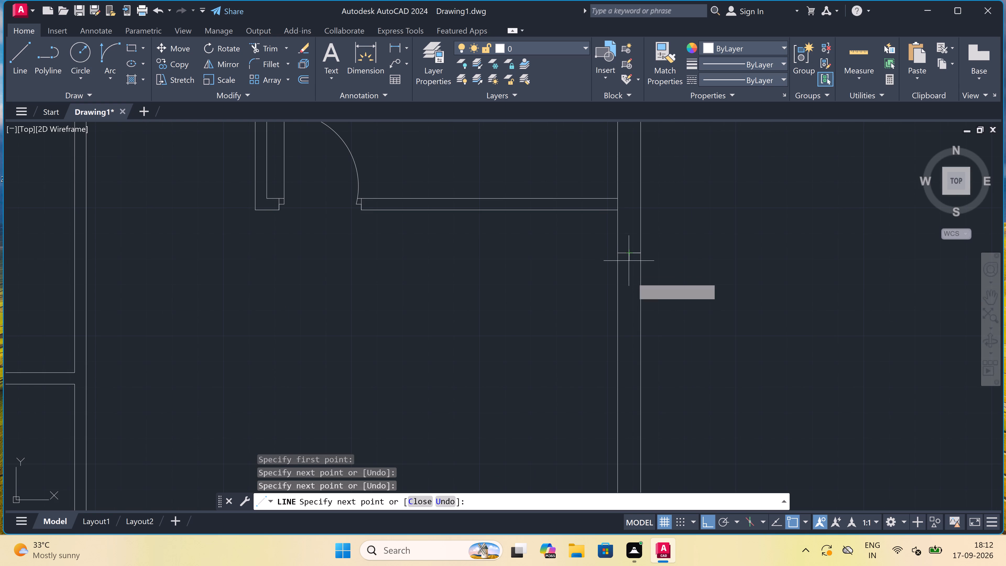
text(4')
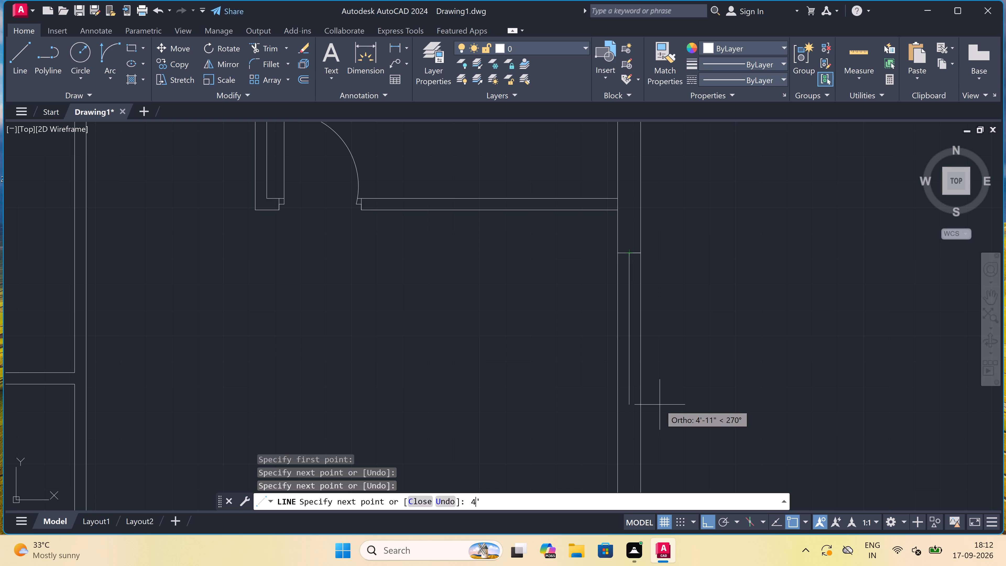
key(space)
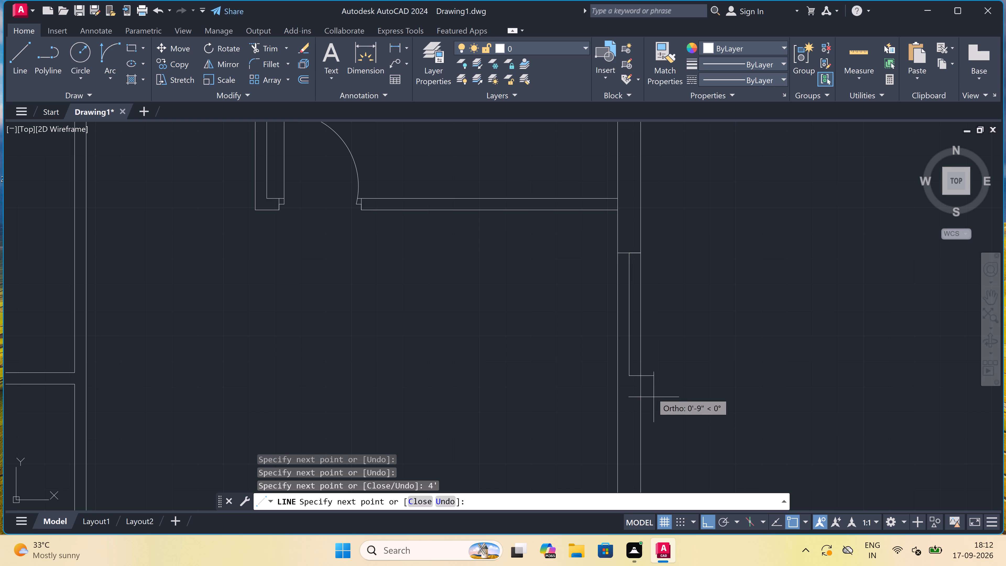
click(638, 376)
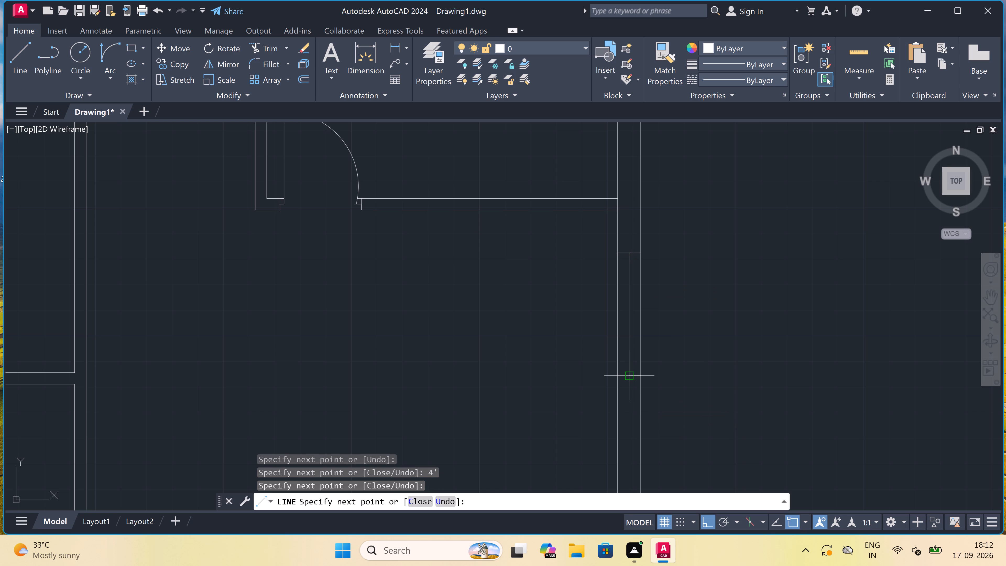
click(618, 380)
key(Escape)
Draw a second 4' window lower in the hall's east outer wall, running up from just above the double-door wall, with end lines and centre line.
scroll(616, 375, down, 3)
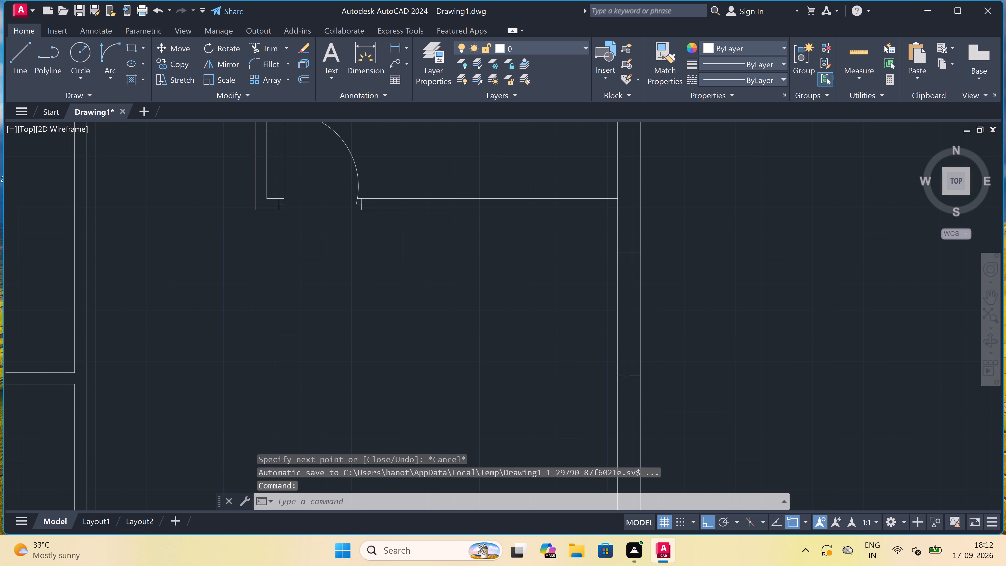
scroll(616, 375, down, 2)
scroll(617, 392, up, 4)
scroll(615, 392, down, 3)
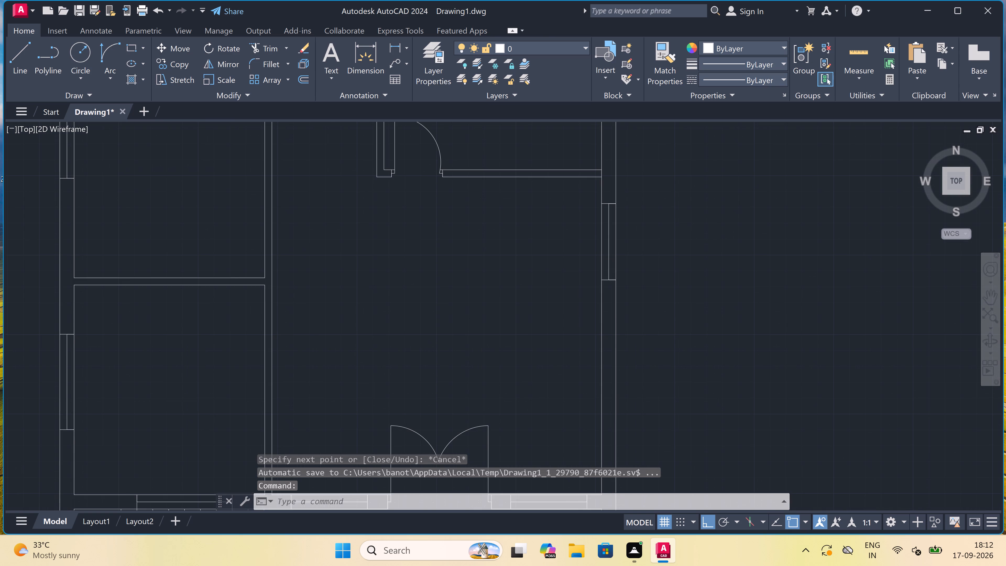
scroll(613, 424, up, 4)
scroll(605, 377, down, 2)
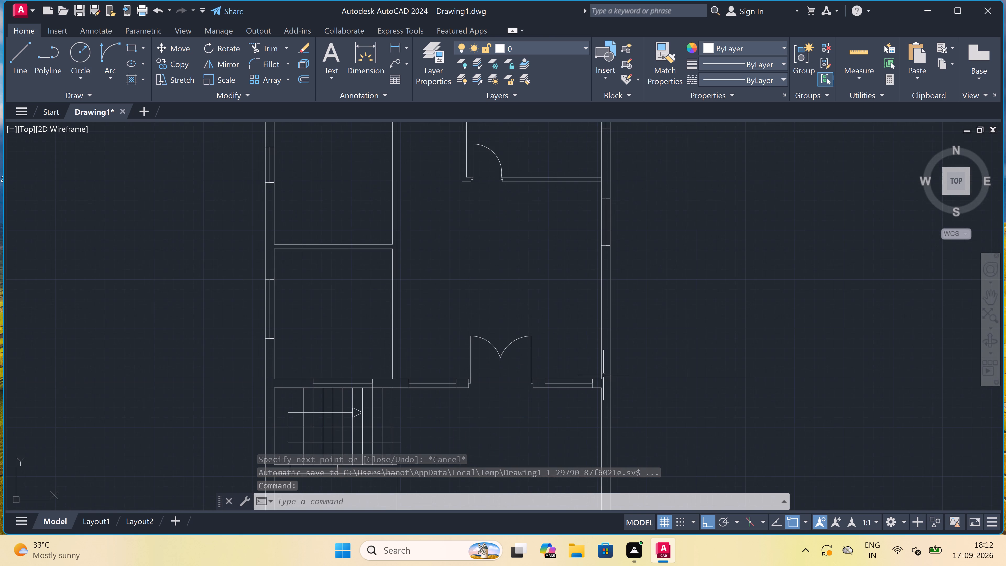
scroll(599, 296, up, 2)
scroll(599, 298, down, 1)
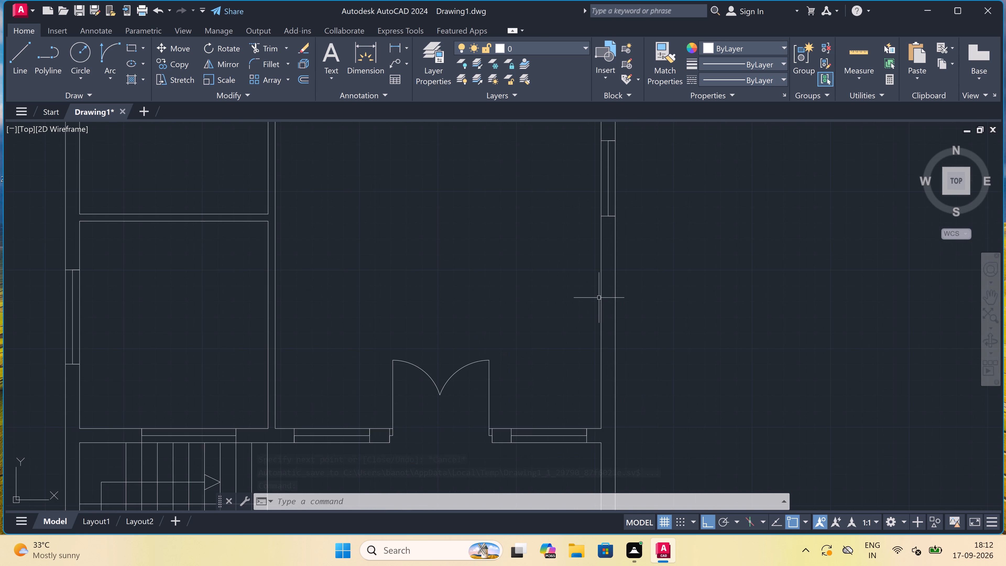
key(space)
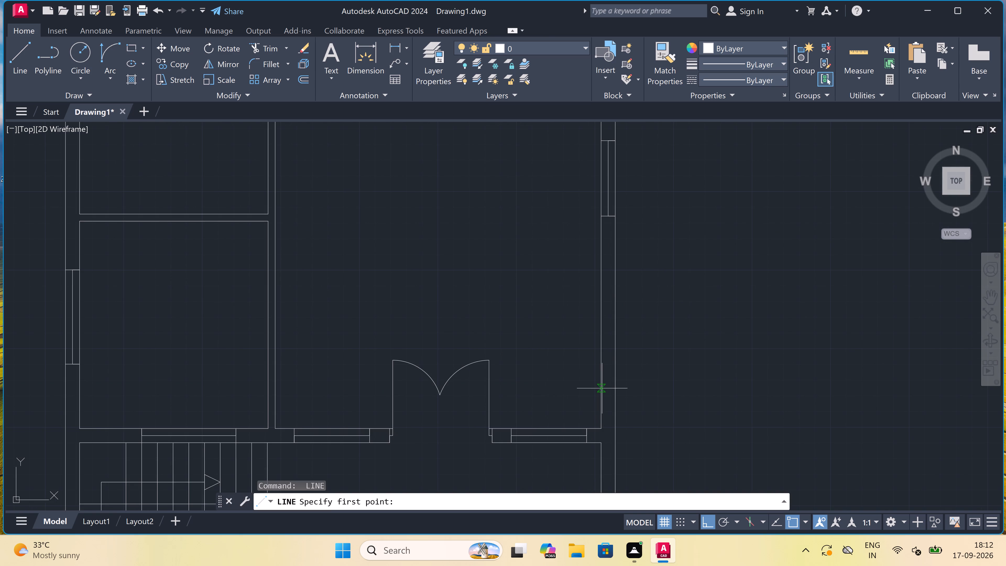
scroll(601, 386, down, 1)
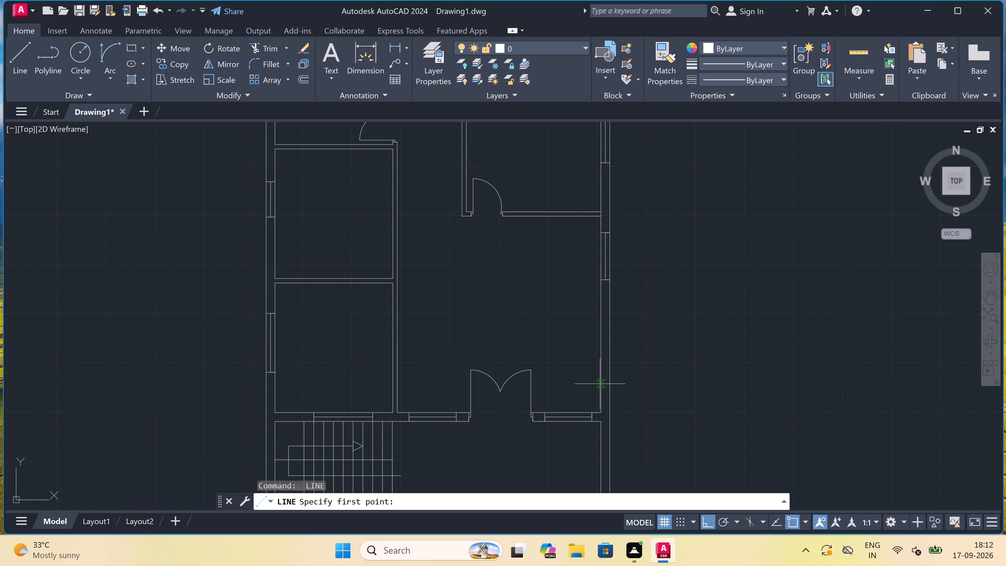
click(600, 384)
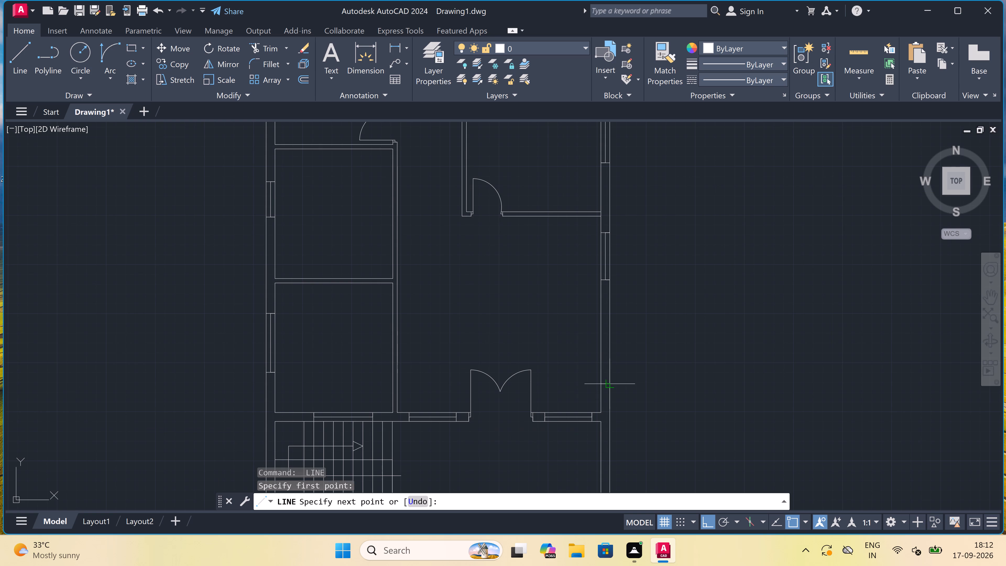
click(606, 383)
click(606, 383)
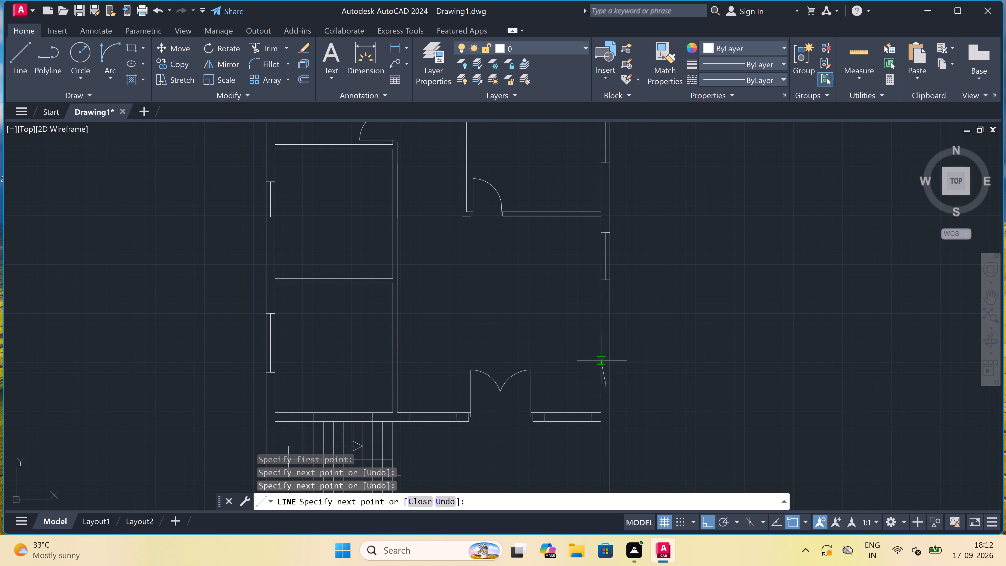
scroll(601, 345, up, 2)
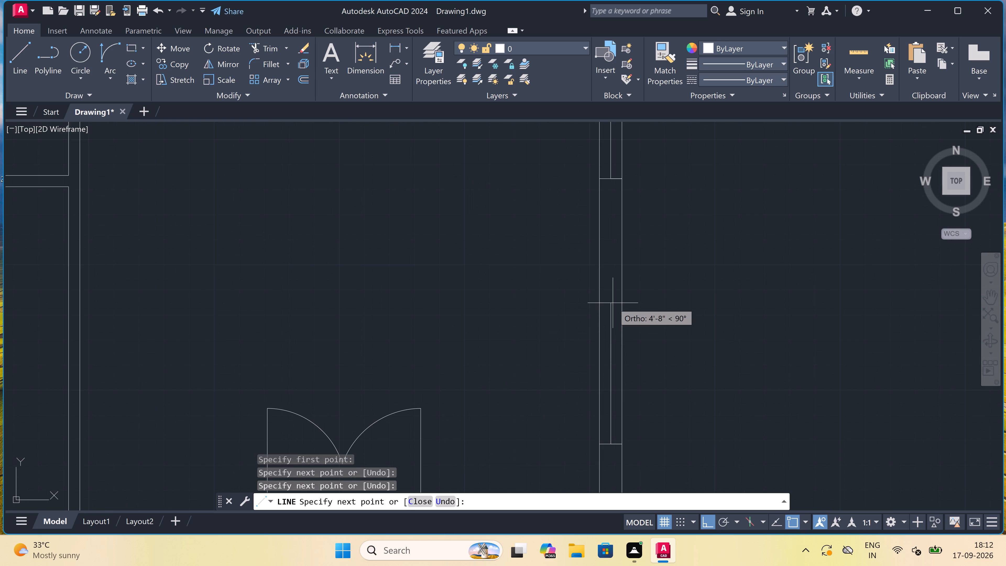
text(4')
key(space)
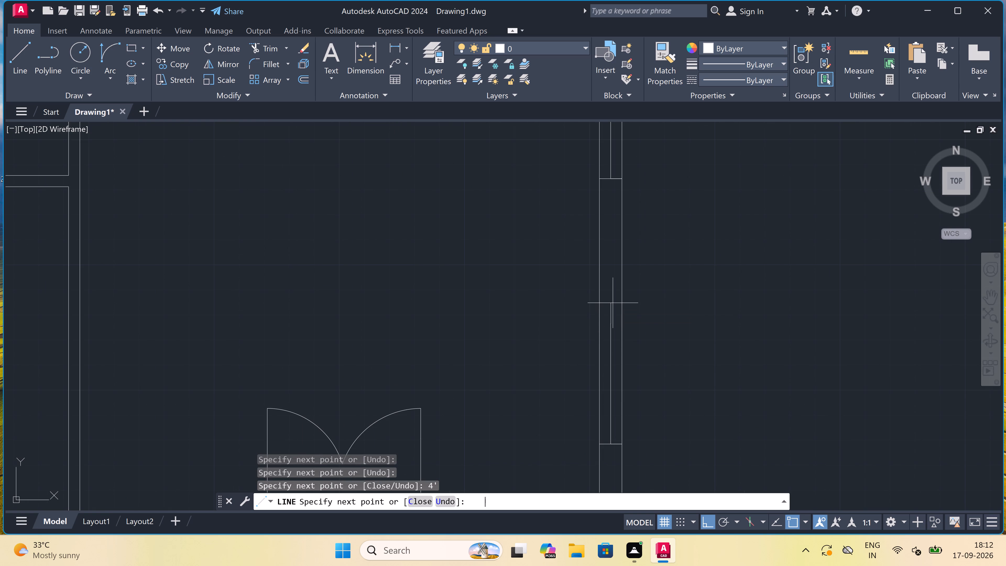
click(598, 320)
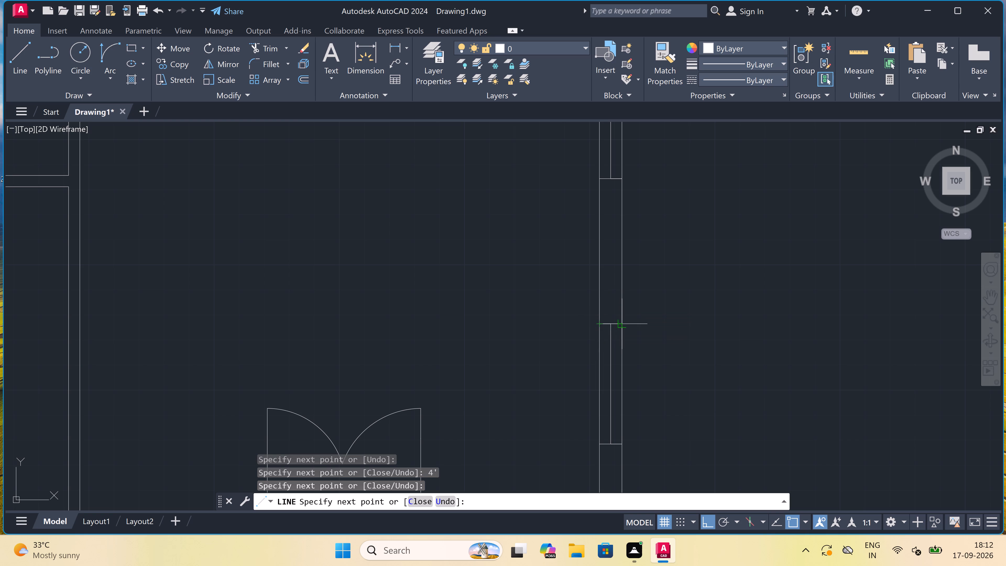
click(619, 322)
key(Escape)
Draw a door jamb and leaf near the top of the east wall of the room above the staircase: wall-width line, 2" return, 3' leaf into the room.
scroll(582, 298, down, 4)
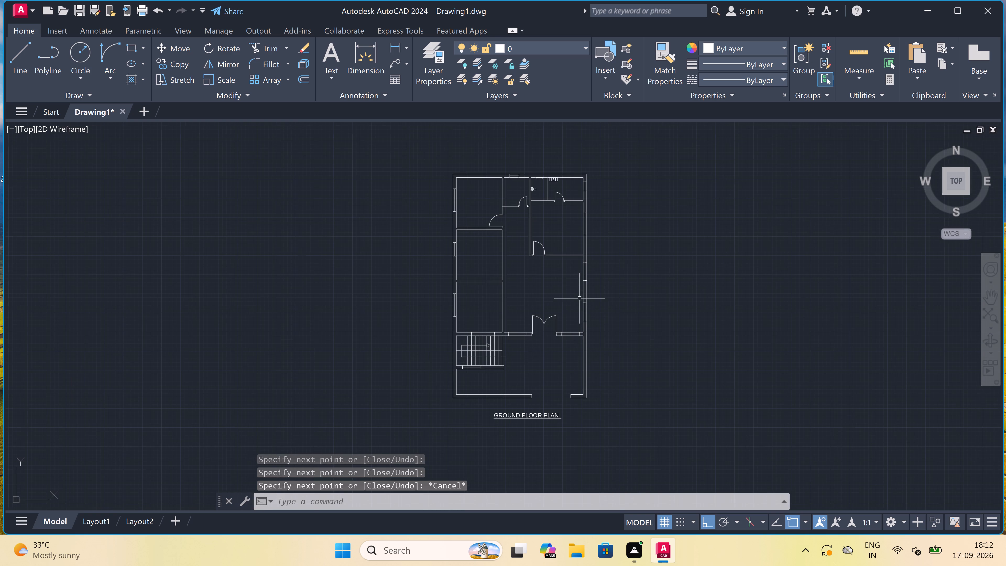
scroll(486, 306, up, 2)
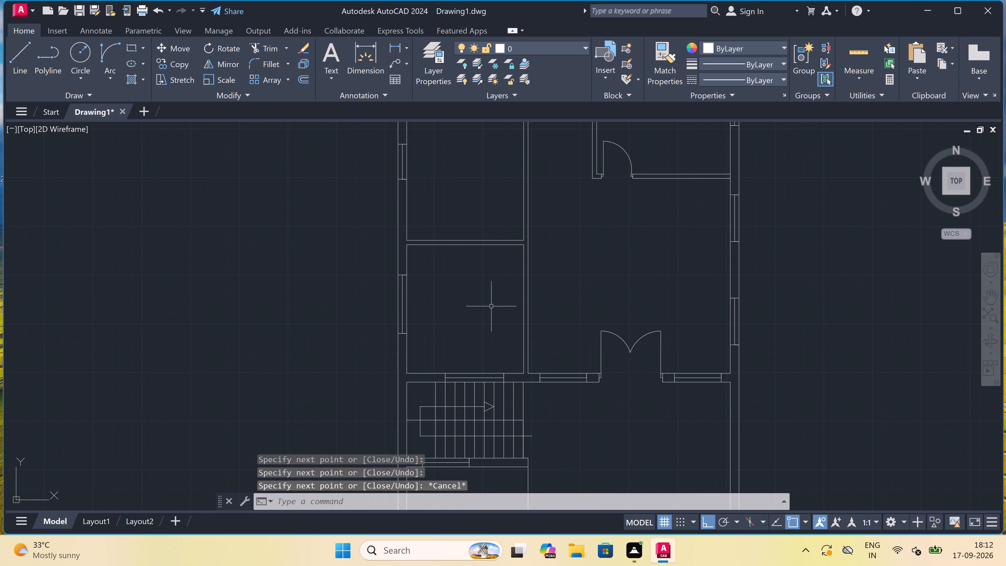
scroll(496, 310, down, 1)
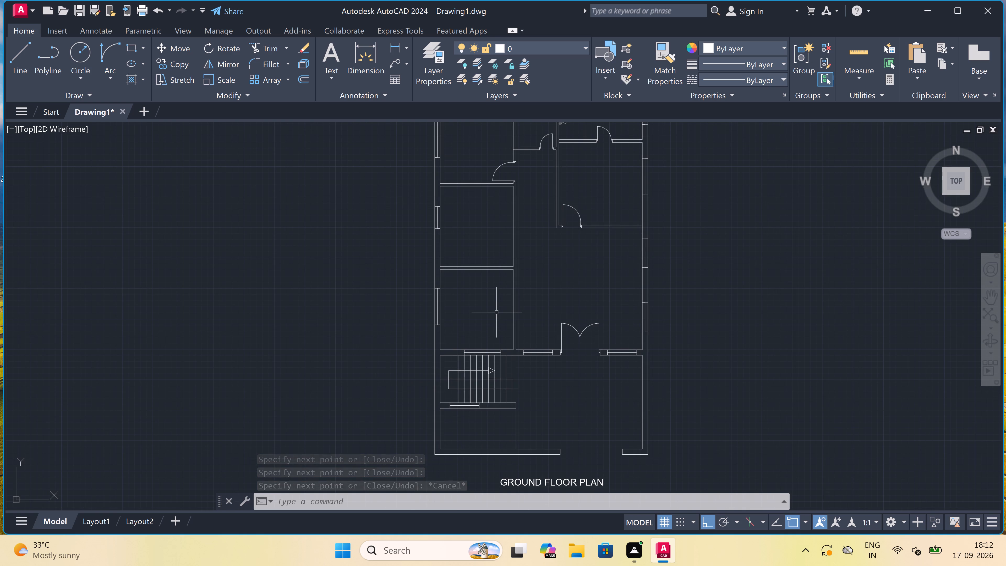
scroll(503, 265, up, 3)
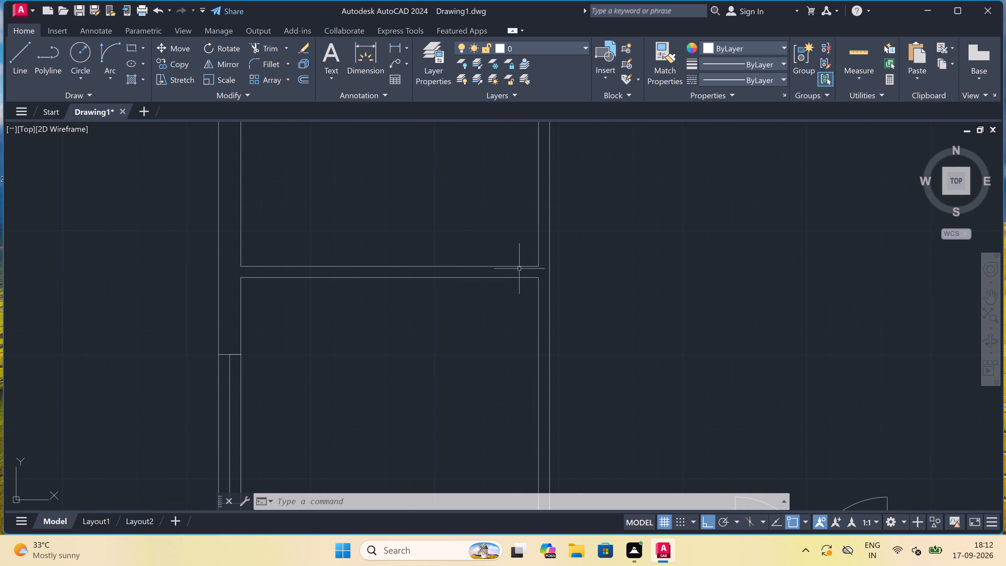
key(space)
scroll(534, 282, up, 1)
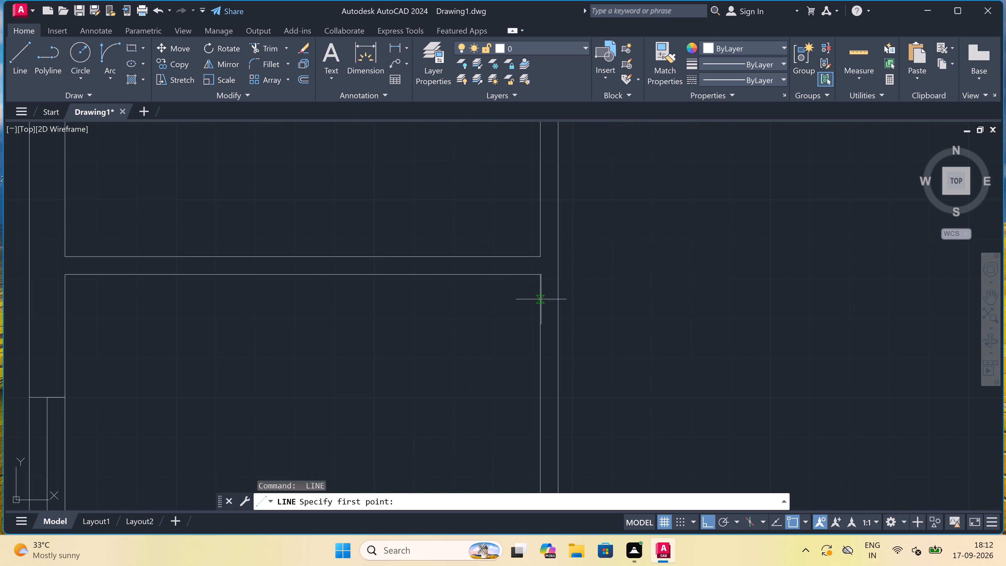
click(541, 300)
click(556, 300)
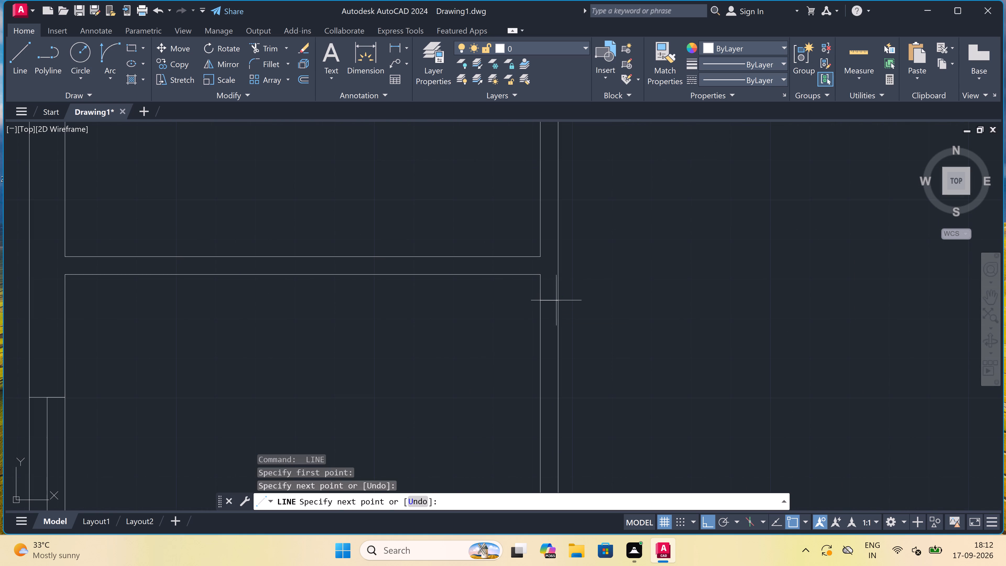
drag(551, 300, 551, 310)
text(2")
key(space)
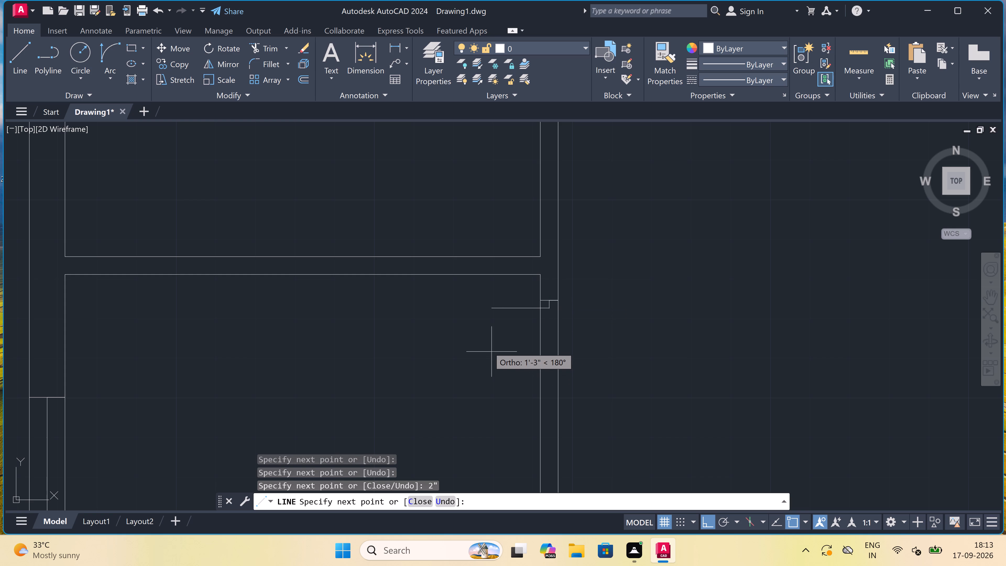
text(3')
key(space)
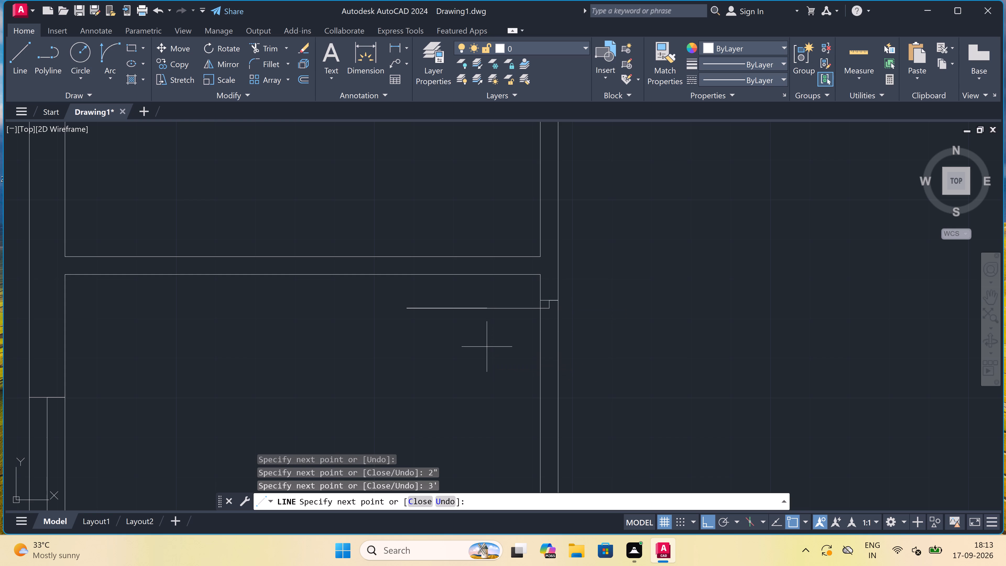
key(Escape)
Draw a door jamb and leaf near the bottom of the middle west room's east wall: wall-width line, 2" return upward, 3' leaf into the room.
key(space)
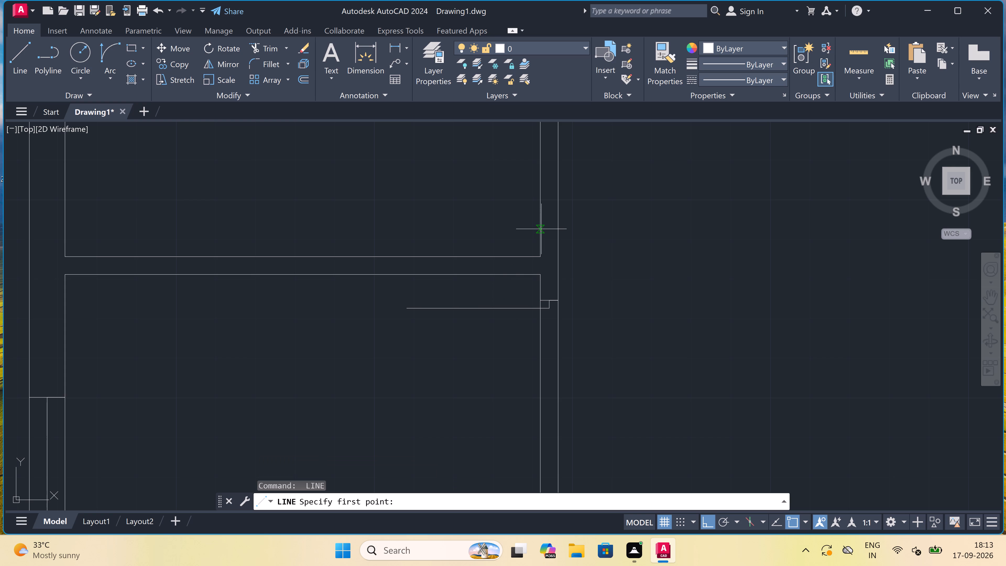
click(541, 228)
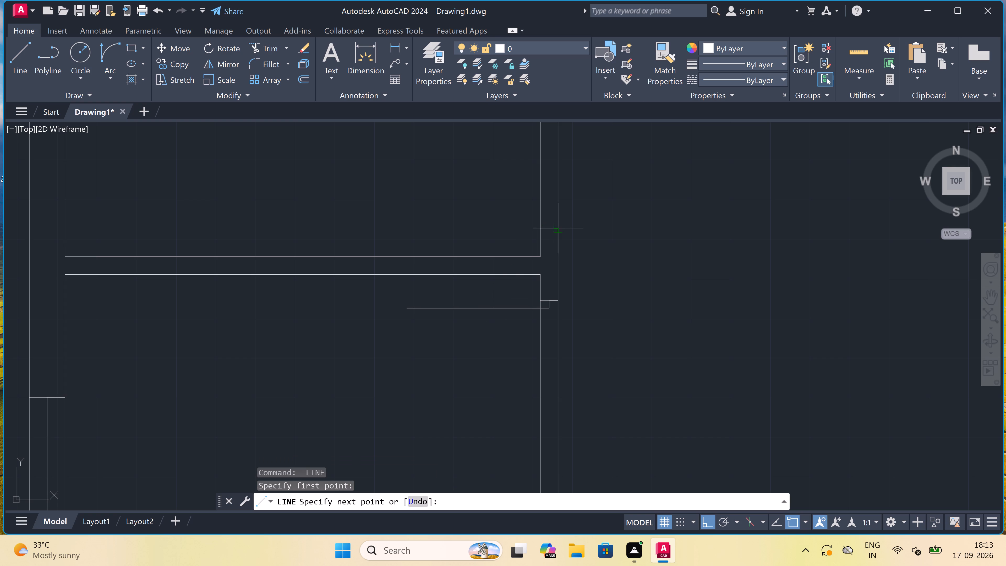
double_click(556, 226)
click(548, 228)
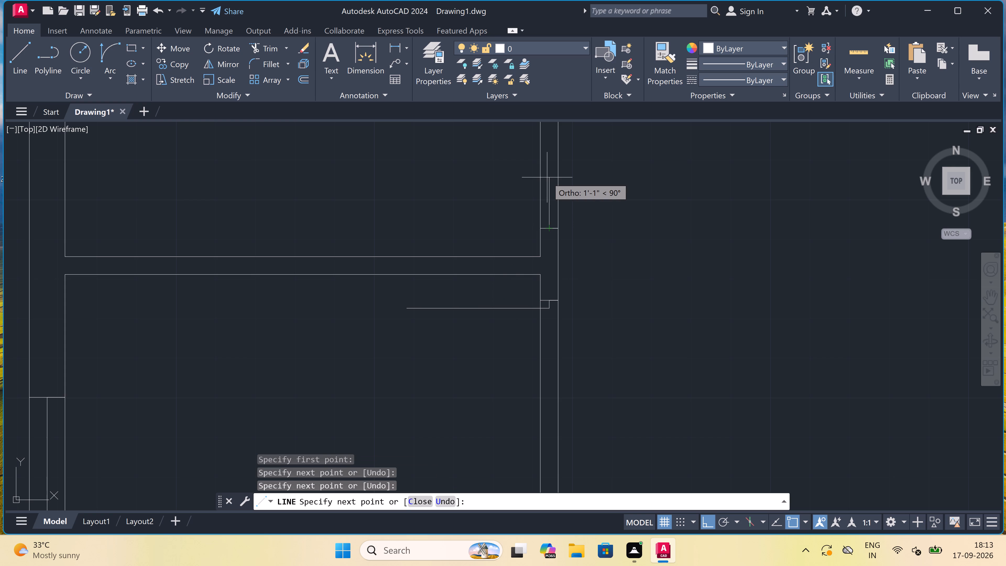
text(2")
key(space)
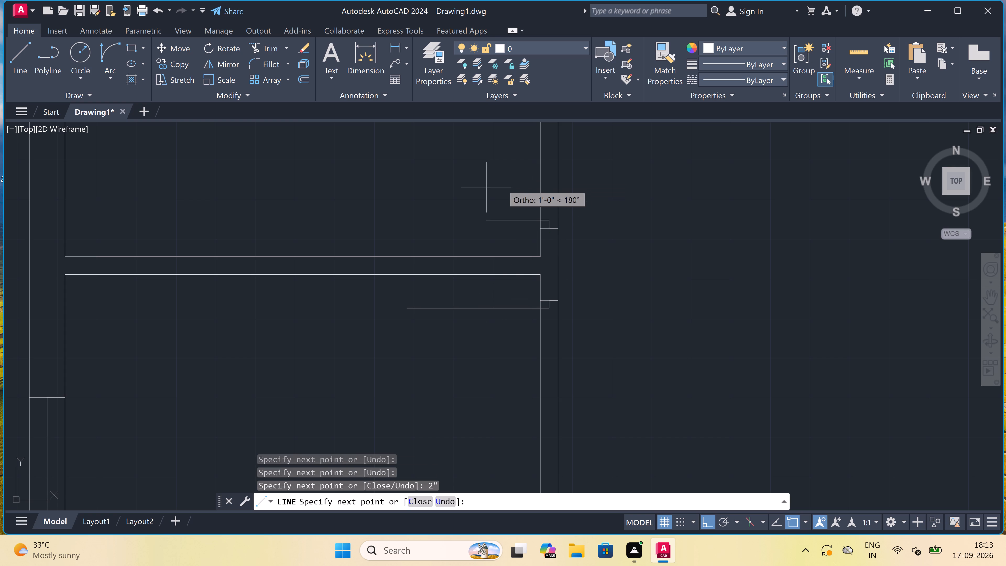
text(3')
key(space)
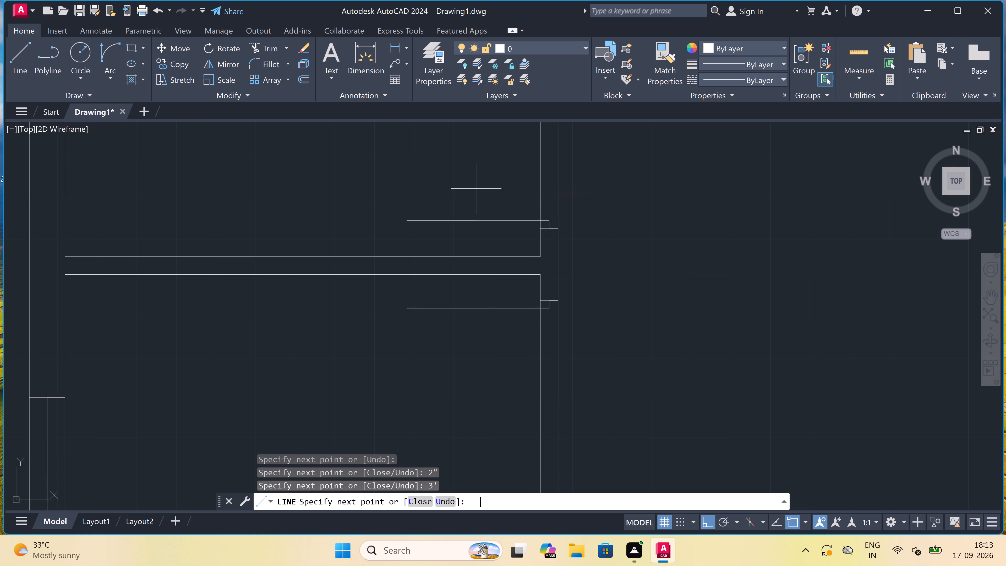
key(Escape)
Draw the opposite jamb of the door in the room above the staircase: wall-width line across the east wall with a 2" return upward.
scroll(477, 189, down, 3)
scroll(502, 245, up, 2)
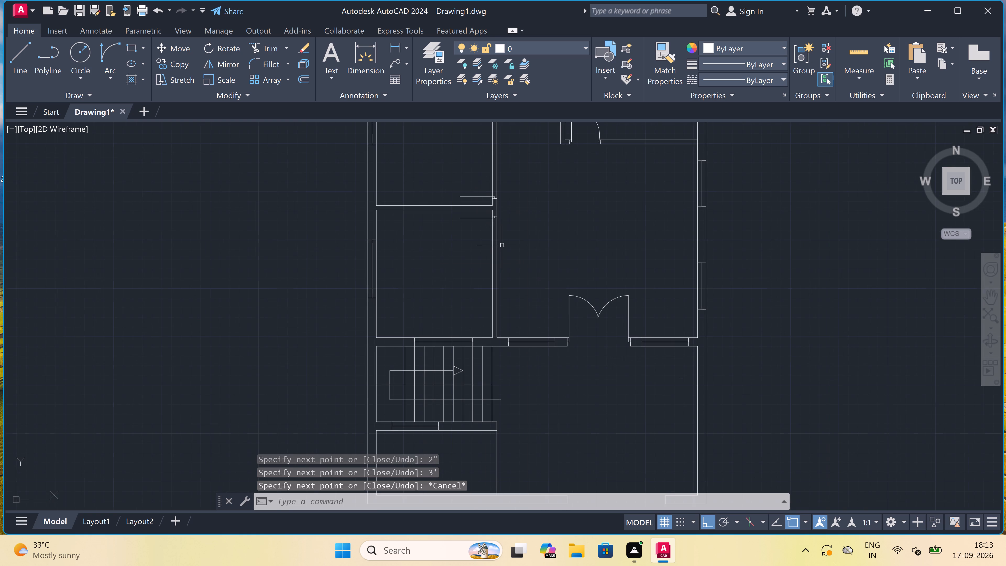
key(space)
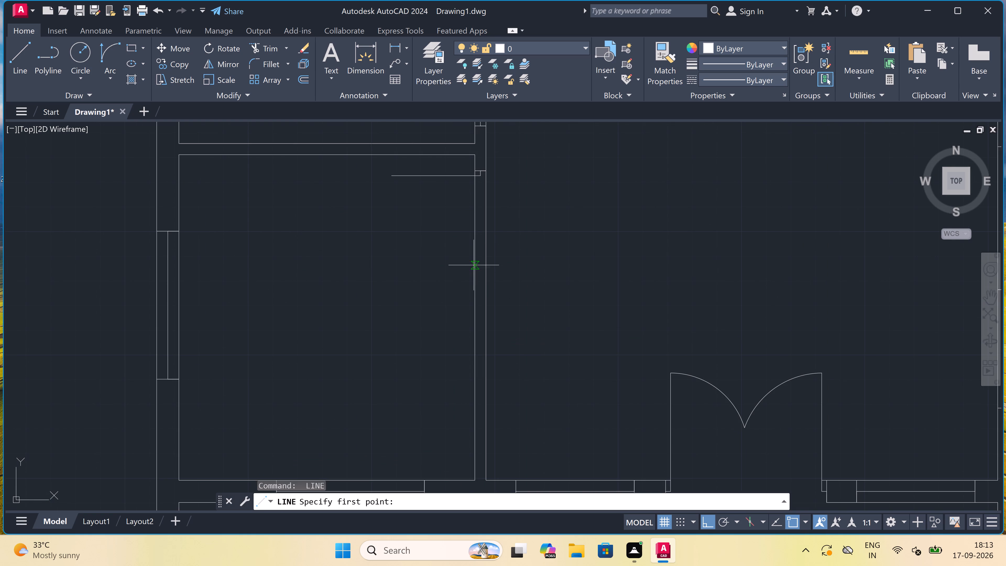
click(474, 261)
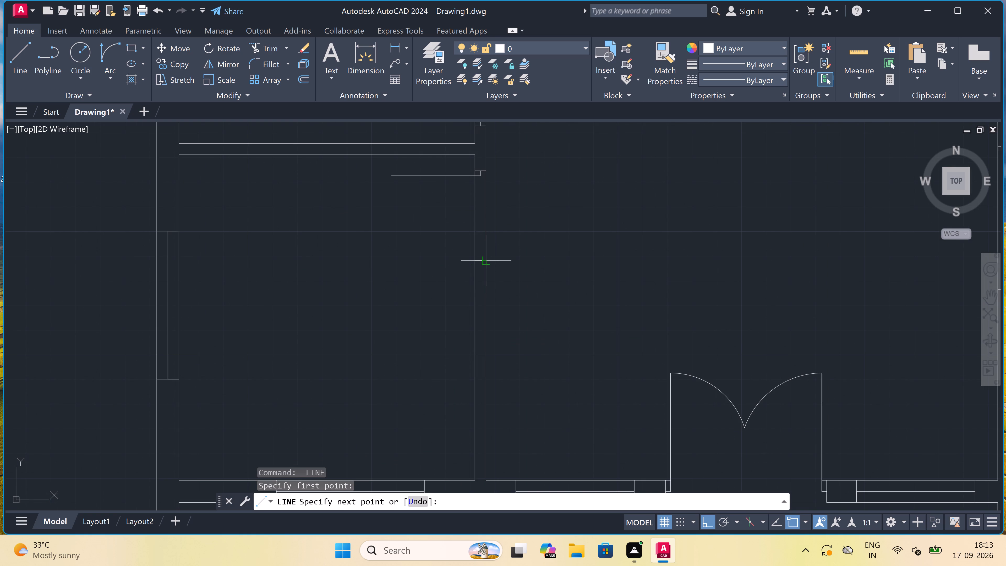
click(483, 261)
scroll(480, 260, up, 2)
click(480, 260)
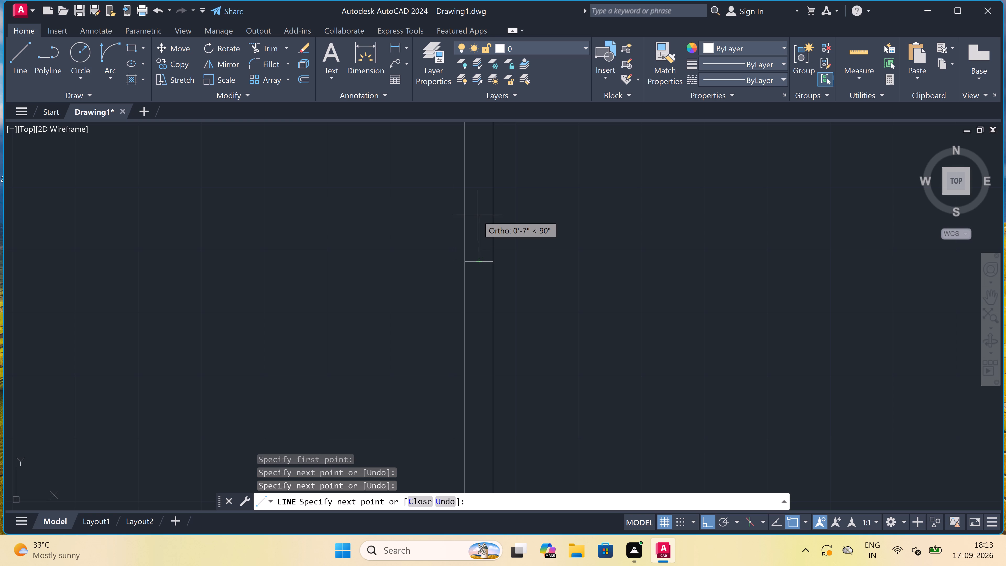
text(2")
key(space)
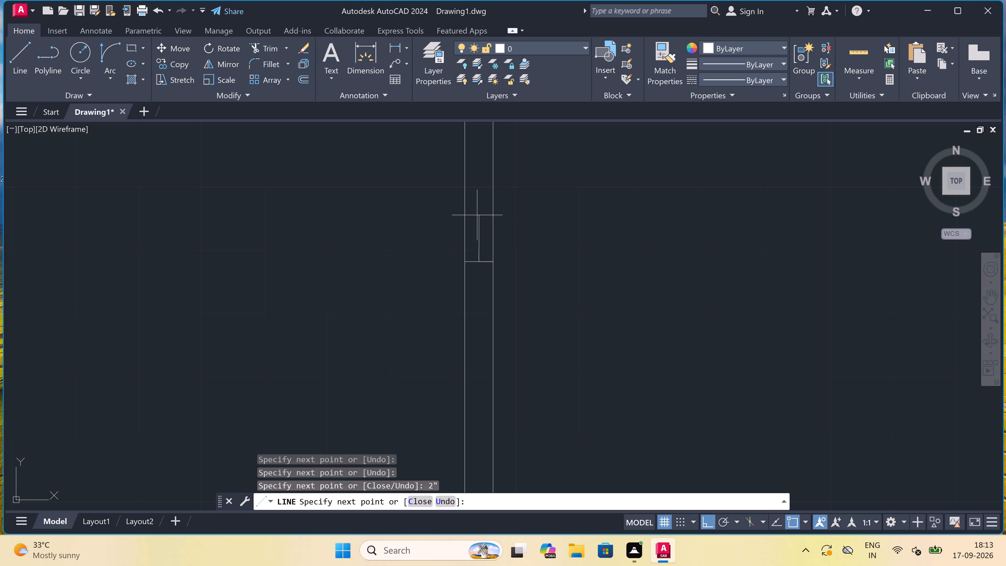
key(Escape)
Draw the opposite jamb of the middle west room's door: wall-width line across the east wall with a 2" return downward.
scroll(477, 218, down, 5)
scroll(465, 178, up, 3)
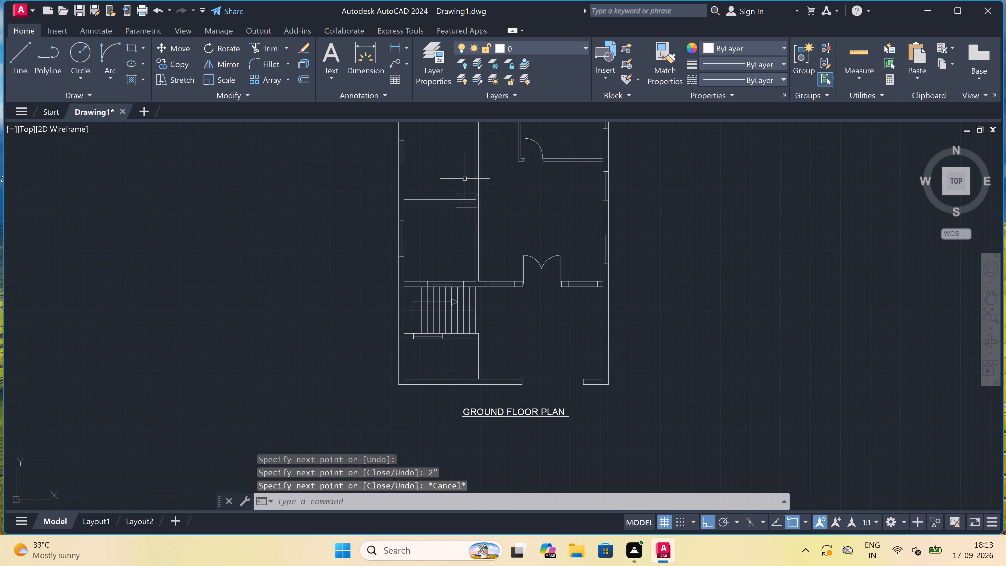
key(space)
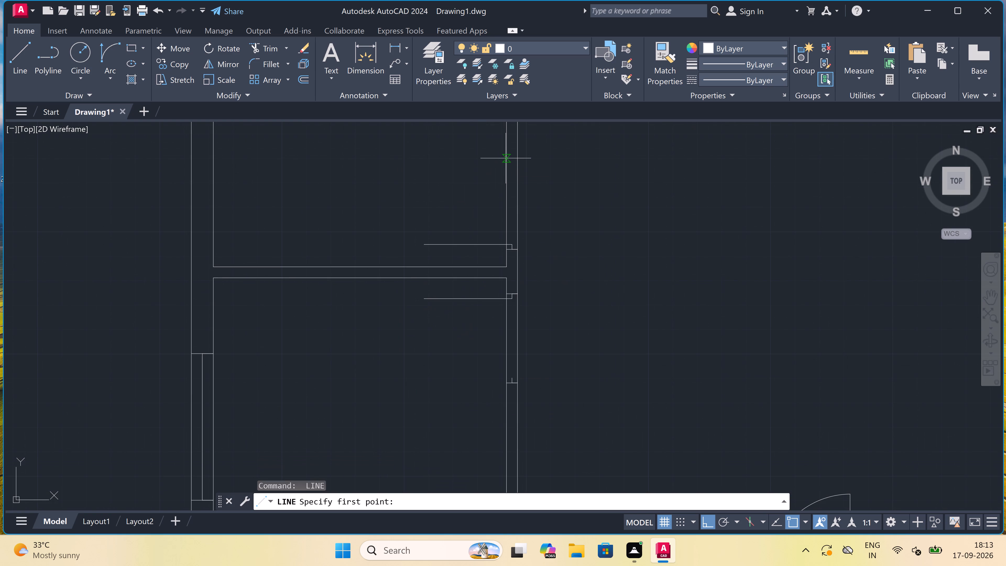
click(507, 157)
click(515, 156)
drag(510, 159, 510, 163)
text(2")
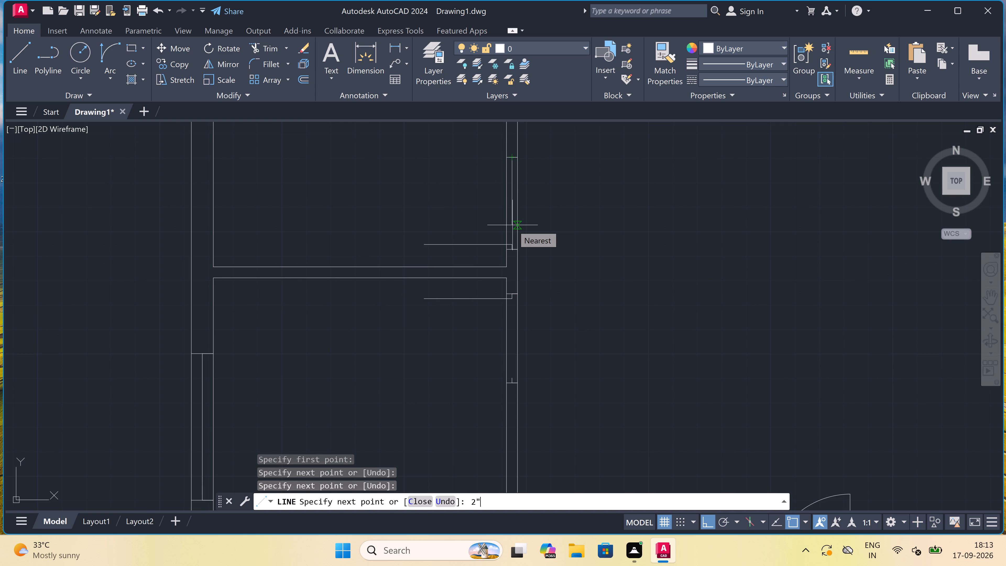
key(space)
key(Escape)
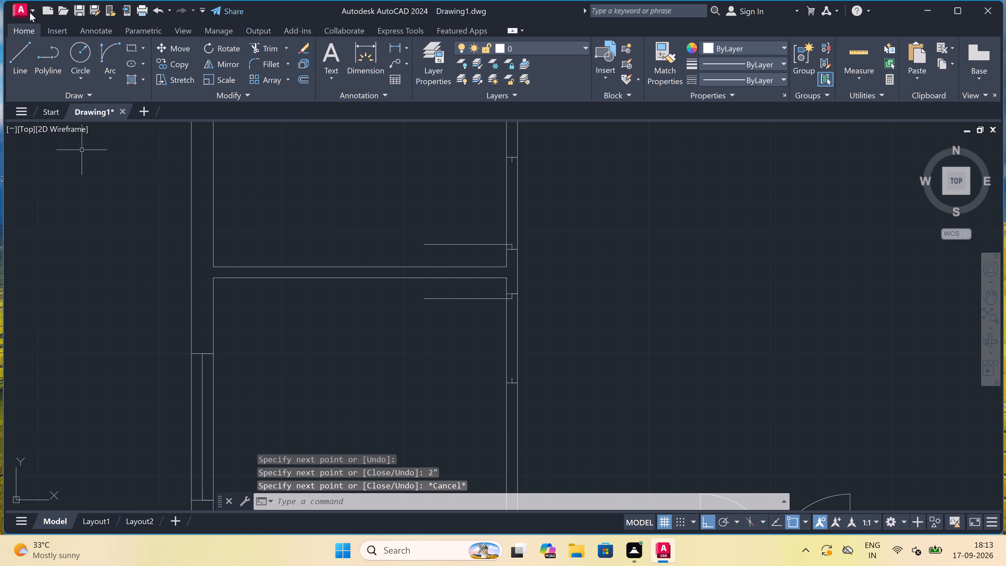
Draw the middle west room's door swing as a Start, End, Direction arc from the upper jamb return to the leaf's free end.
click(107, 68)
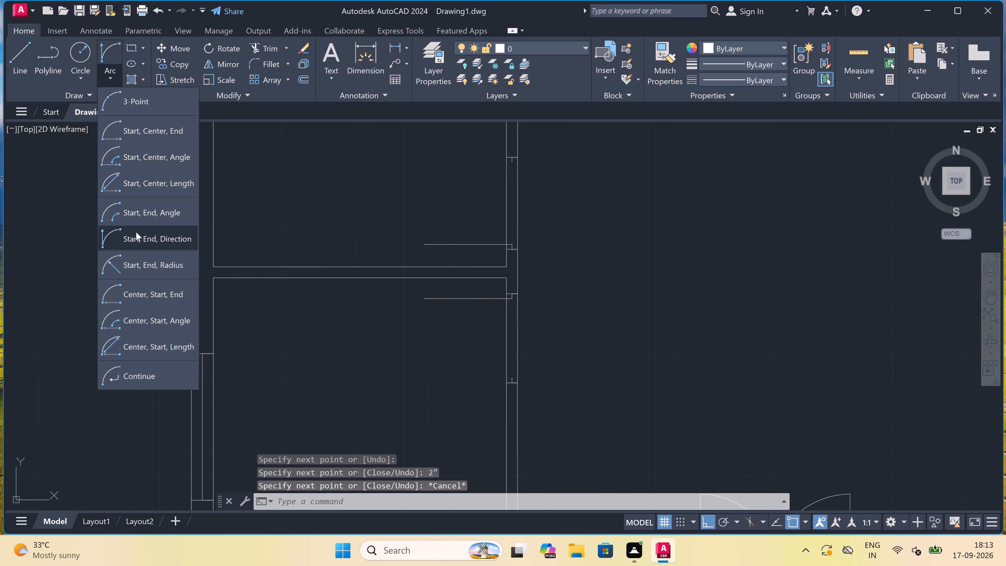
click(136, 232)
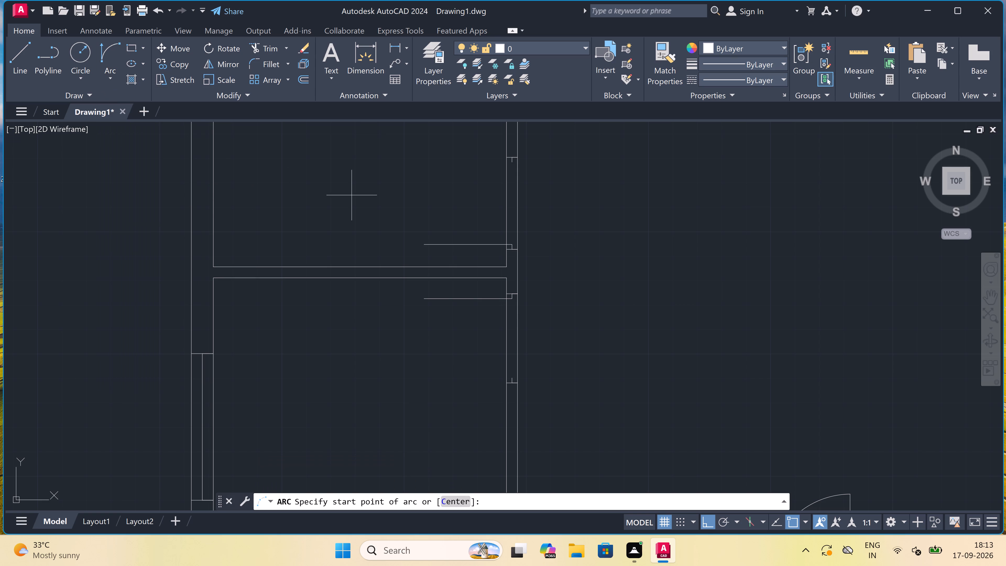
scroll(436, 153, up, 1)
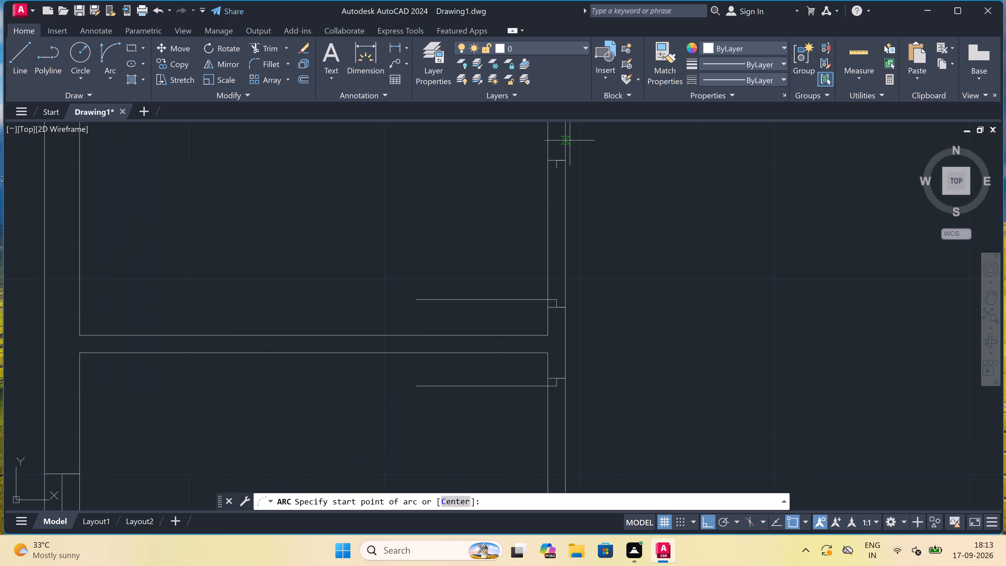
click(559, 169)
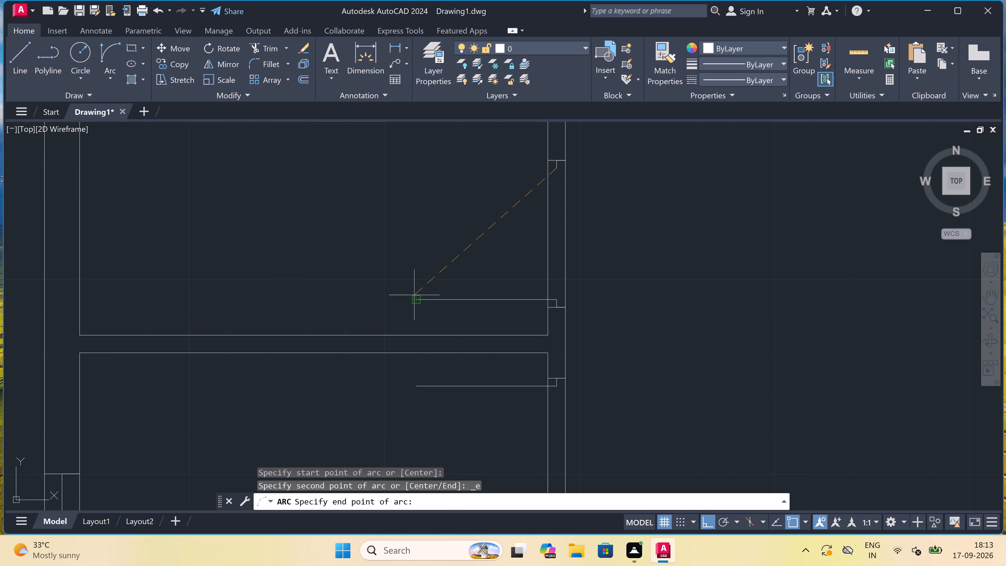
click(418, 297)
click(378, 244)
Draw the swing of the door above the staircase as a Start, End, Direction arc from the leaf's free end to the lower jamb return.
scroll(378, 244, down, 3)
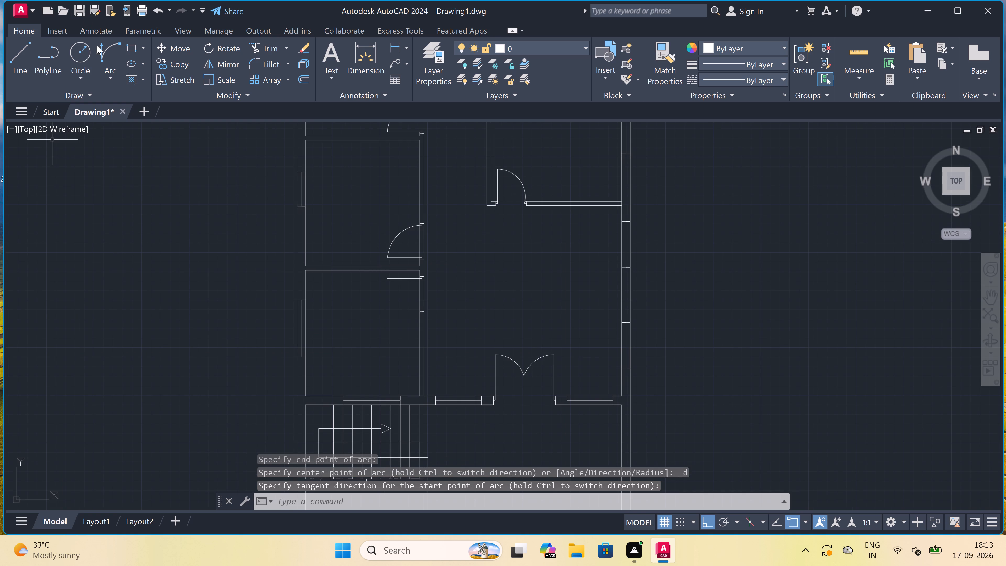
click(102, 51)
scroll(328, 278, up, 1)
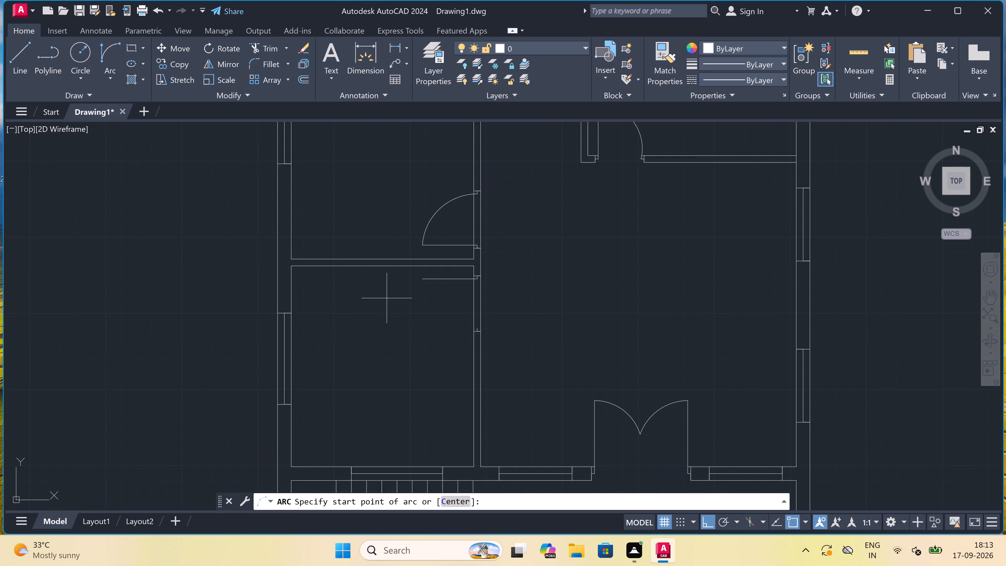
scroll(434, 314, up, 2)
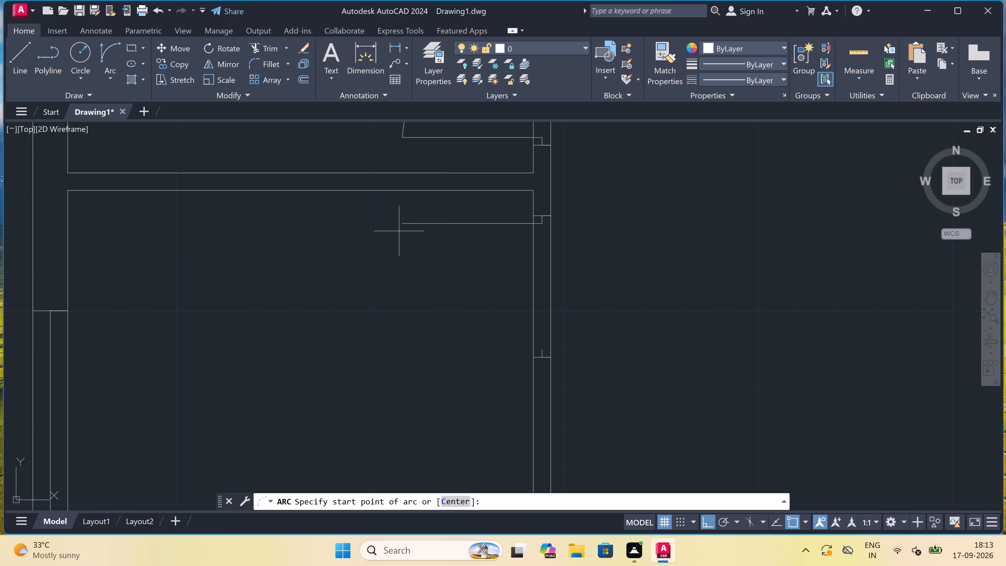
click(400, 221)
scroll(493, 322, up, 2)
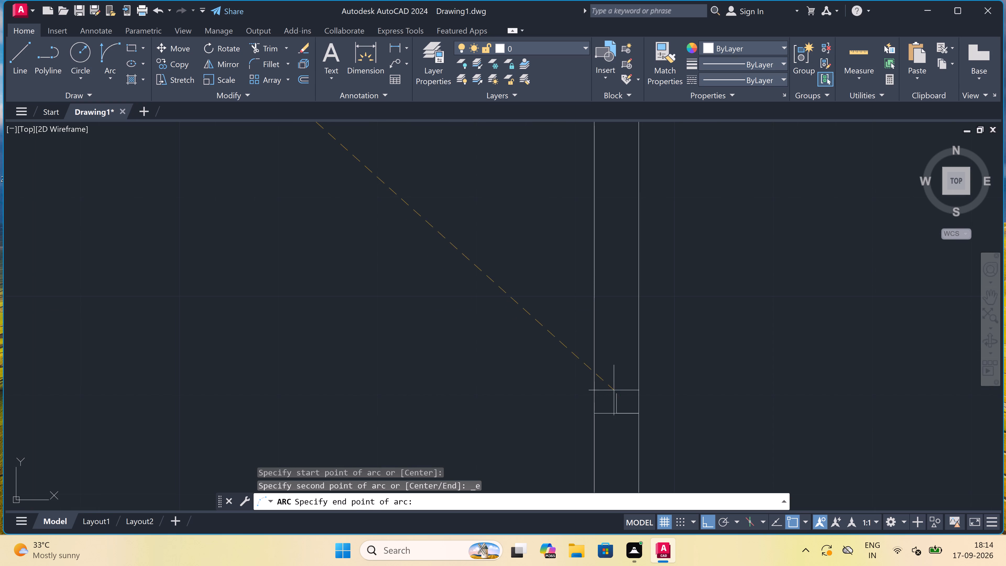
click(619, 393)
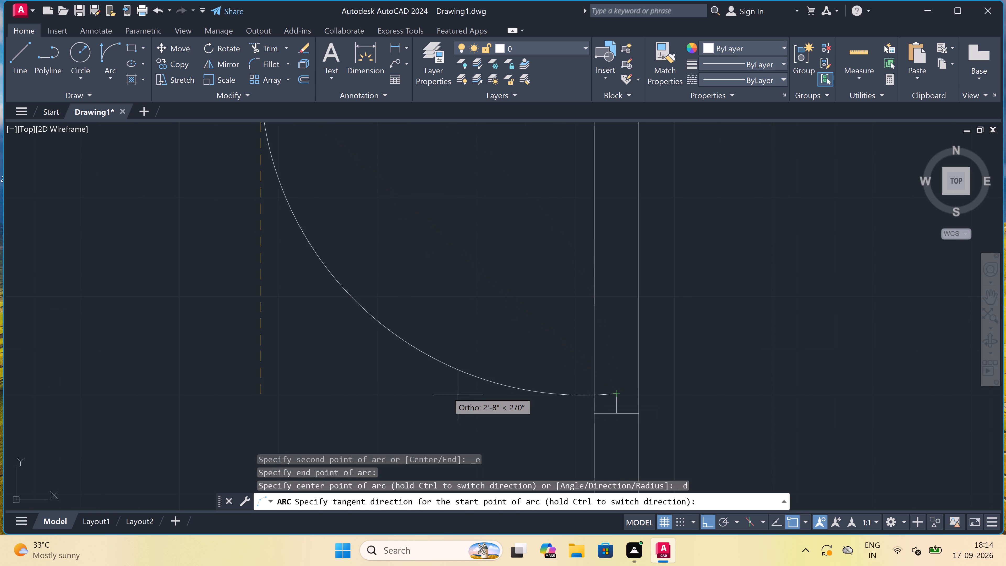
click(445, 392)
Trim the east wall lines out of both new door openings in the middle west room and the room above the staircase.
scroll(441, 385, down, 4)
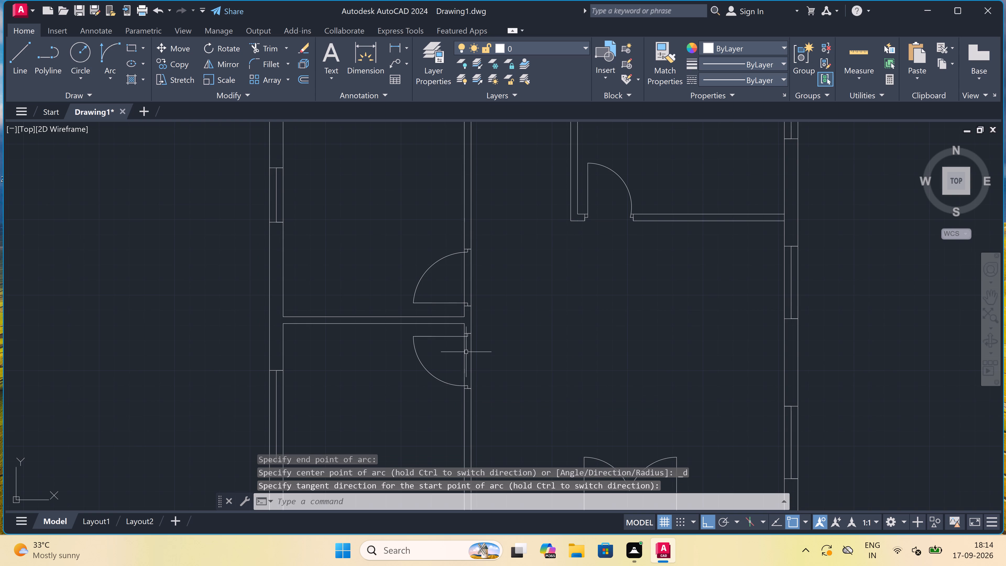
key(t)
key(r)
key(space)
click(450, 364)
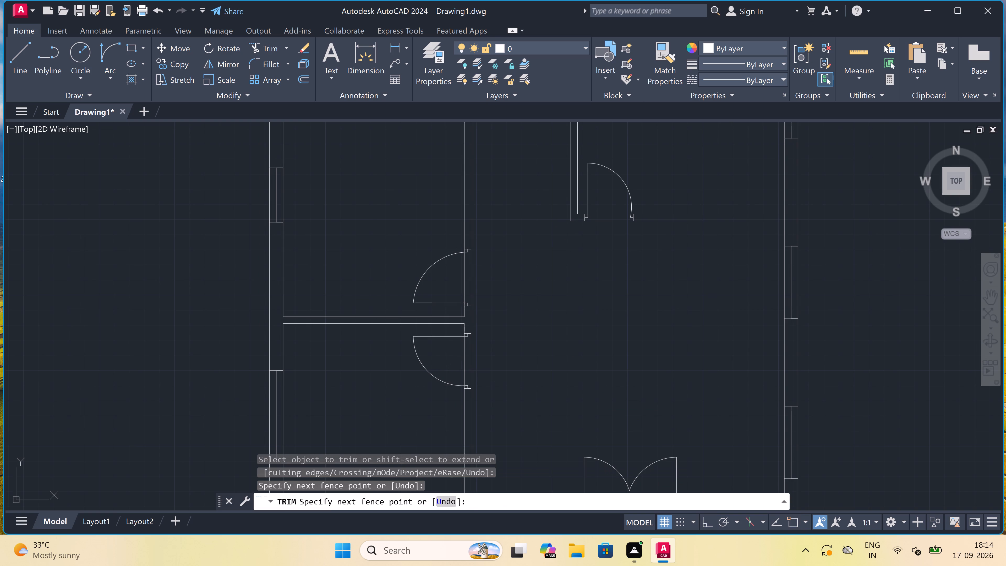
click(474, 358)
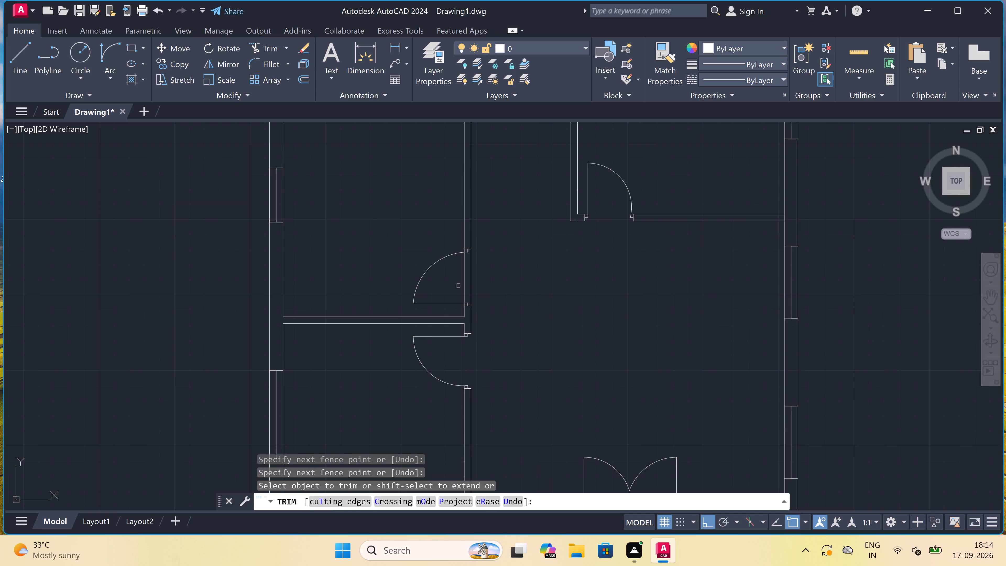
click(458, 285)
click(500, 281)
key(Escape)
Draw a narrow upright rectangle against the inner face of the top west room's east wall, above the door.
scroll(487, 263, down, 3)
scroll(487, 263, up, 1)
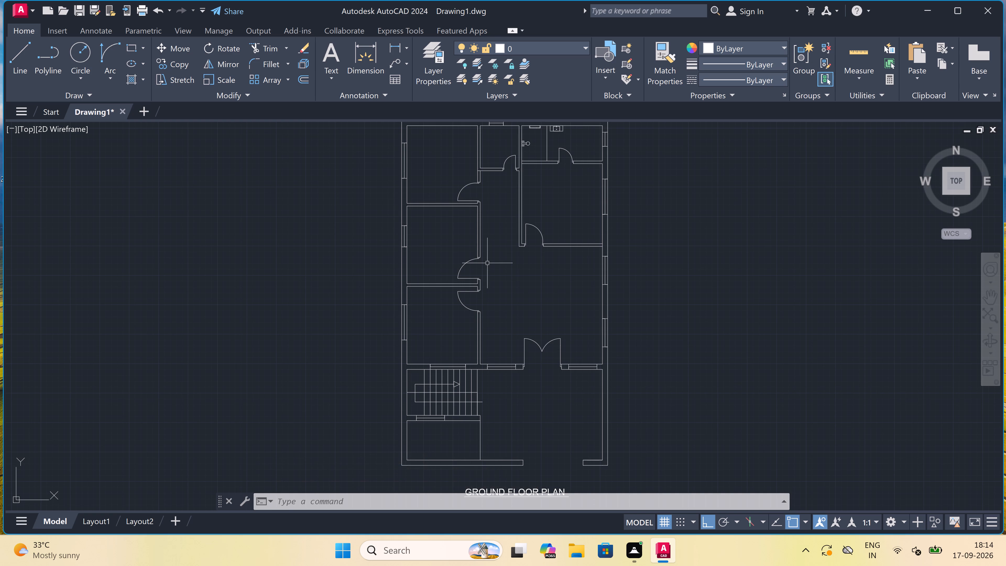
scroll(485, 263, down, 1)
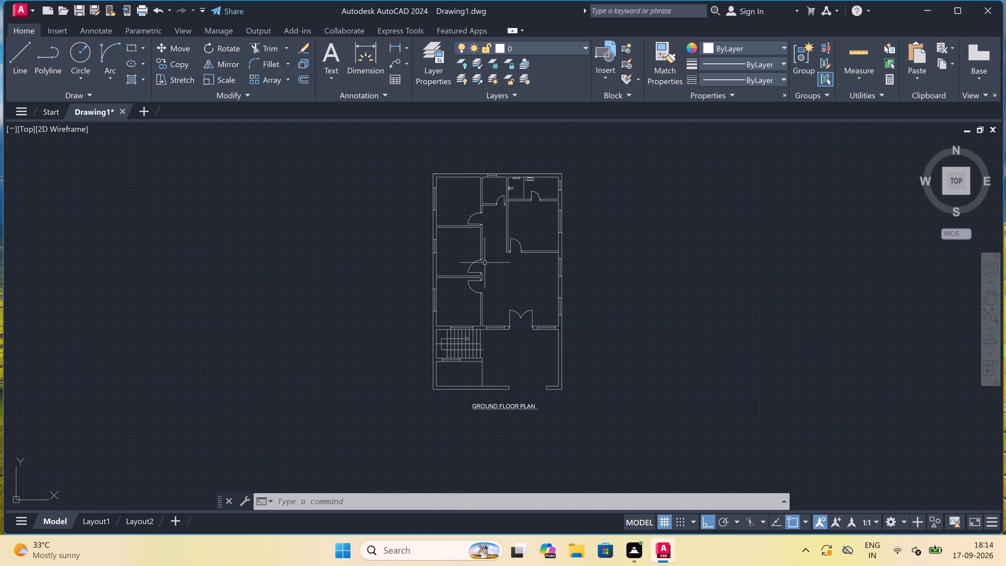
scroll(477, 192, up, 1)
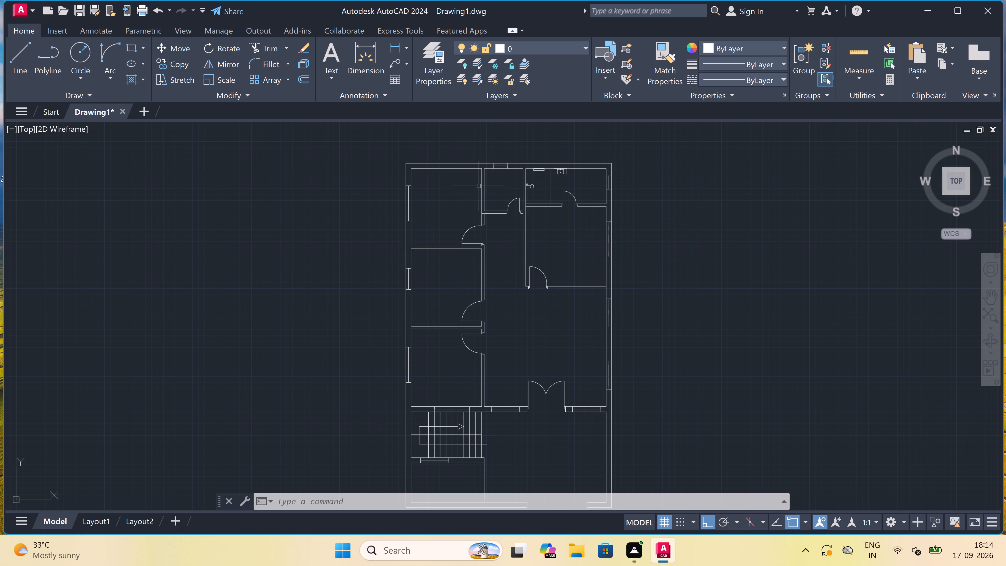
scroll(479, 186, up, 3)
key(r)
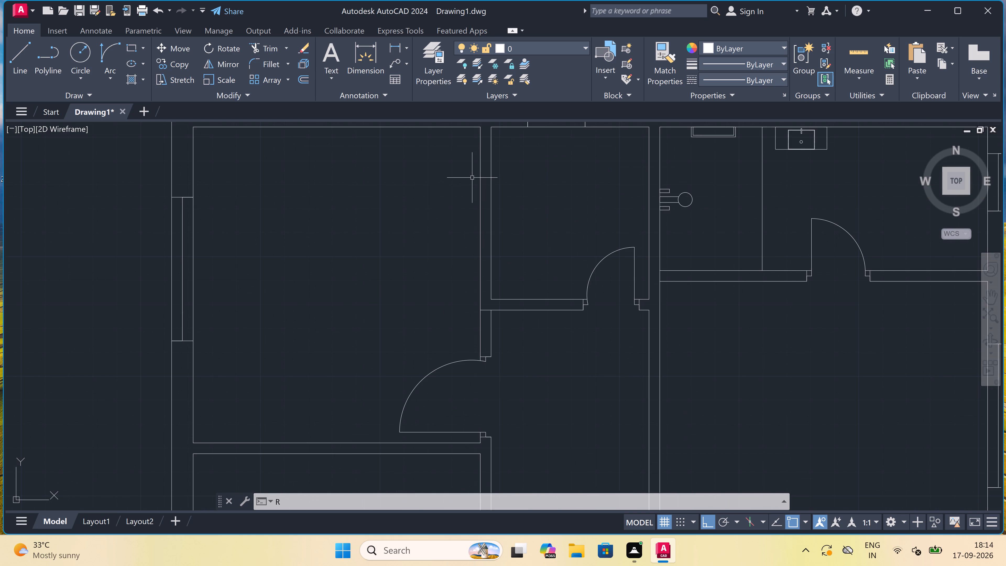
text(EC)
key(space)
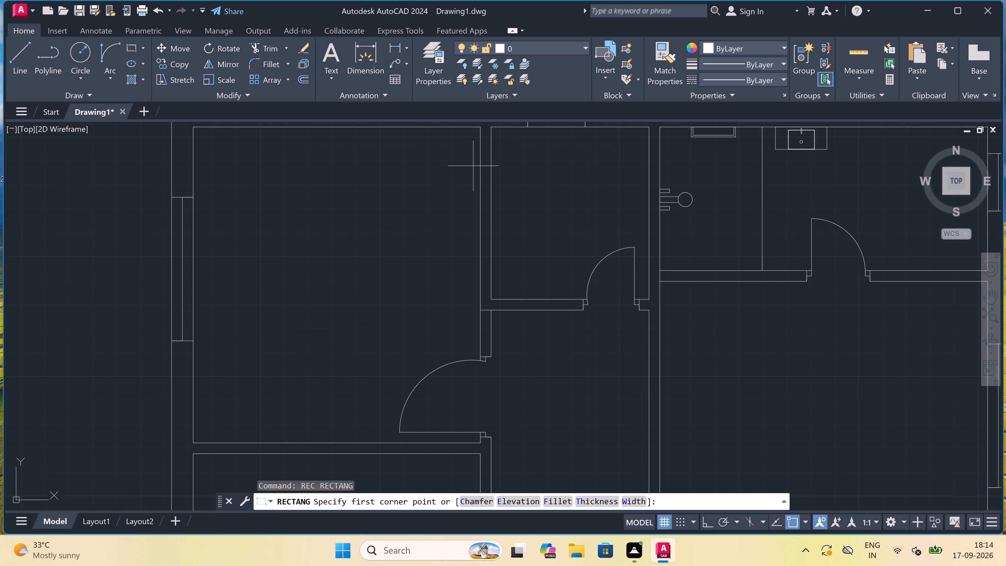
click(480, 157)
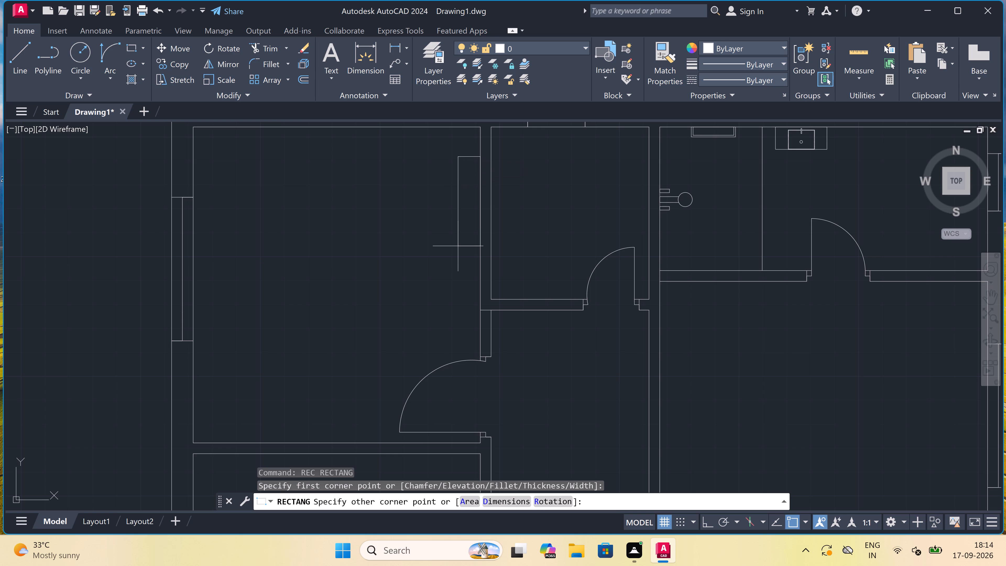
scroll(458, 246, up, 1)
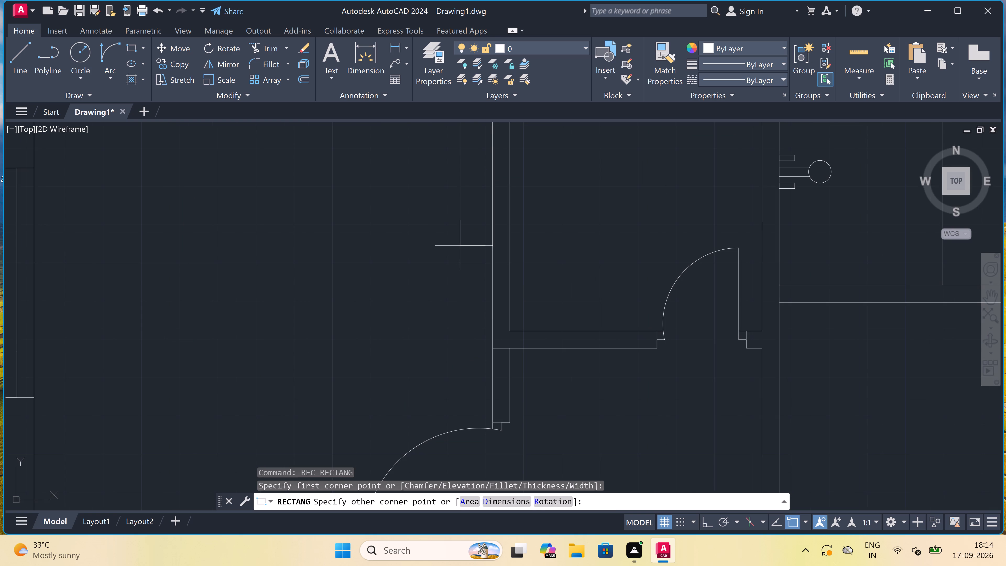
scroll(460, 246, down, 1)
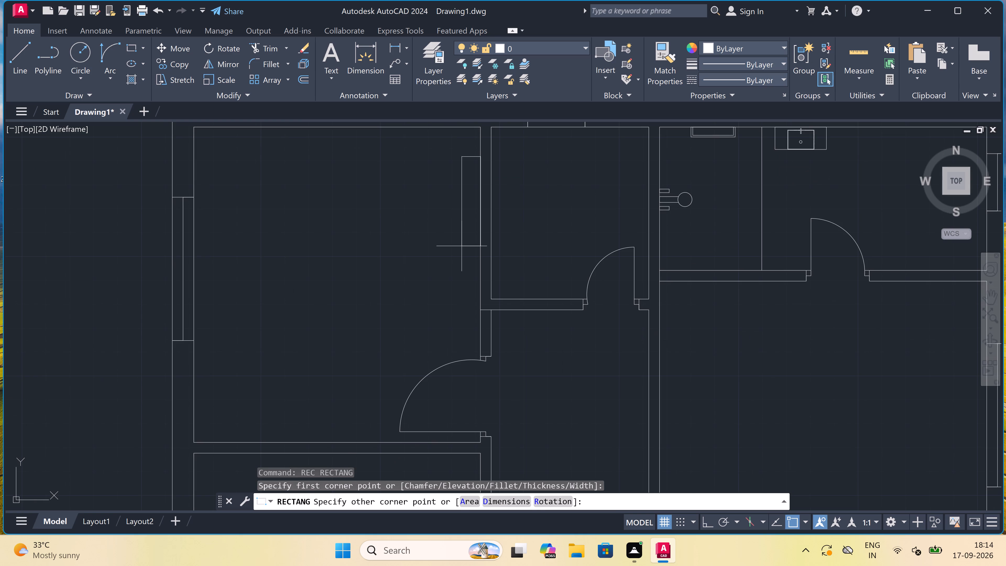
click(462, 246)
scroll(469, 173, up, 1)
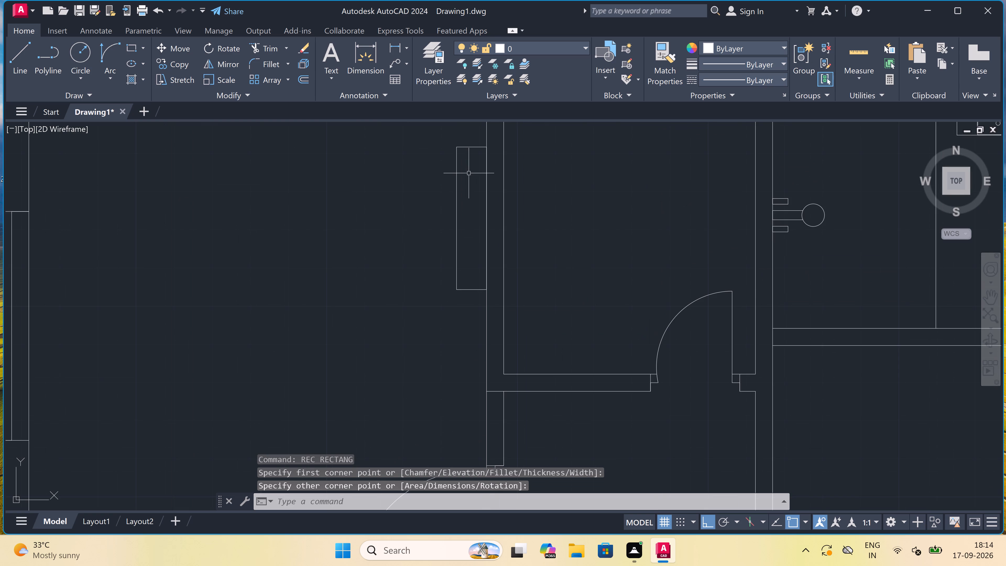
key(Escape)
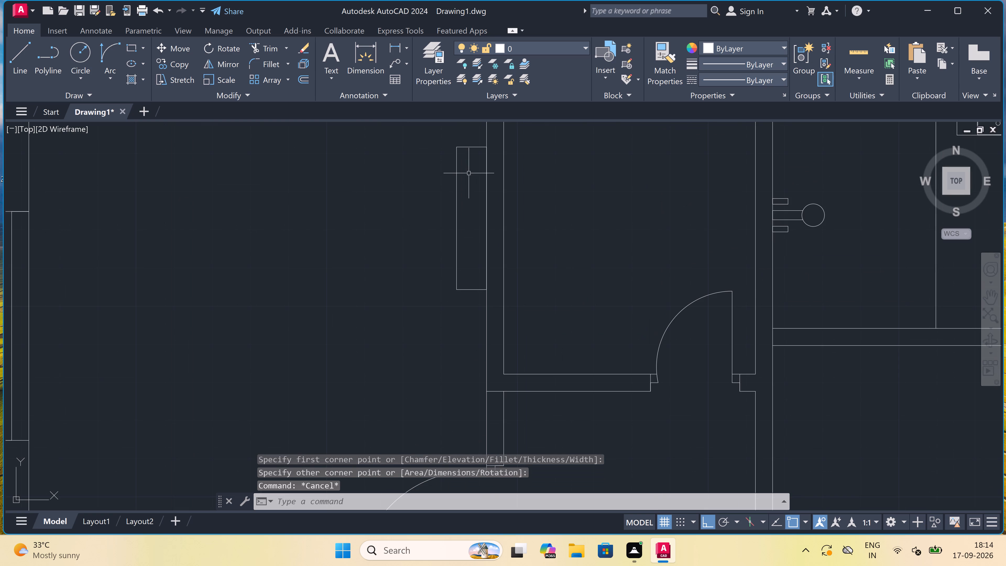
Draw a vertical line about 2'-5" long down the middle of the new rectangle, short of both its ends.
key(l)
key(space)
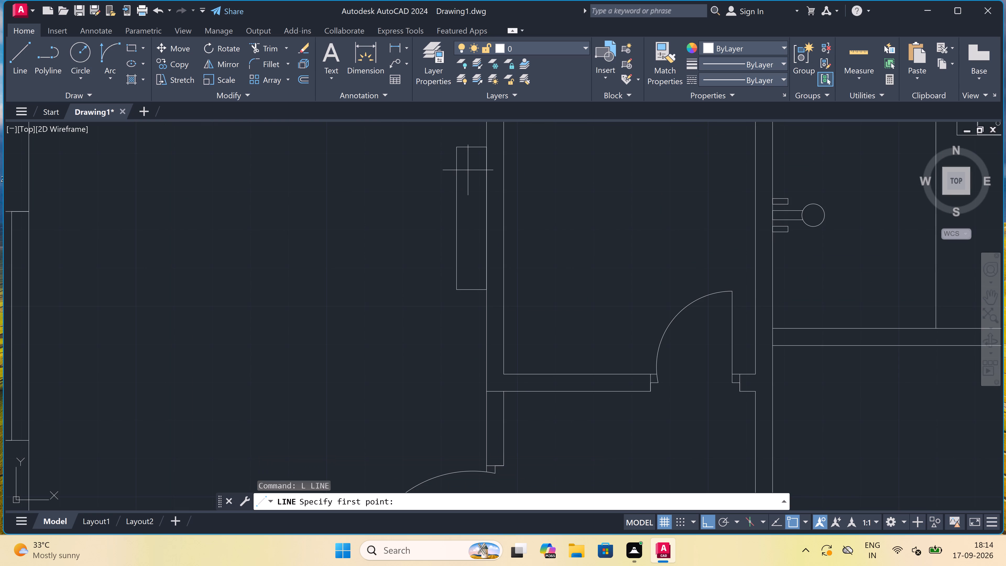
scroll(465, 156, up, 2)
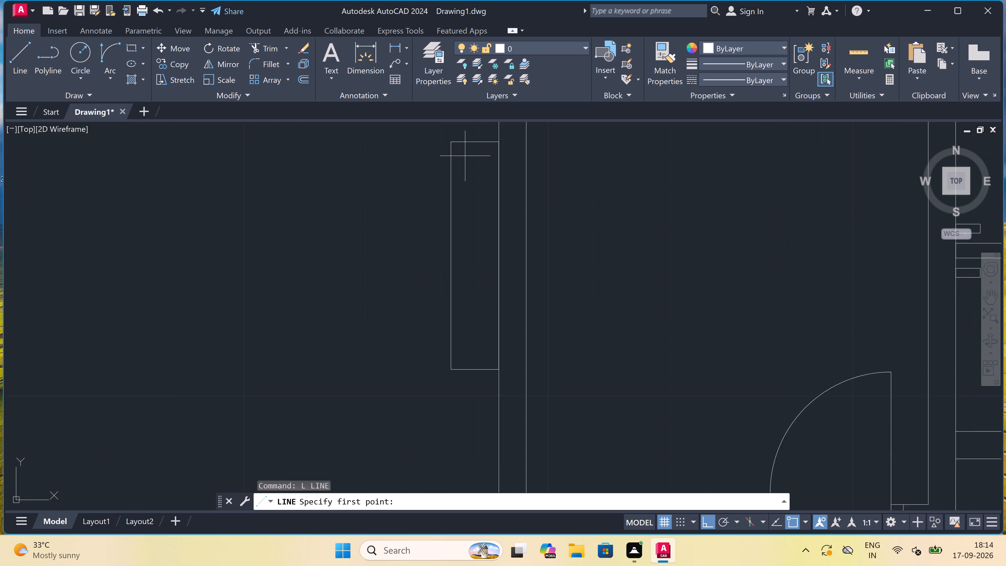
scroll(475, 157, down, 1)
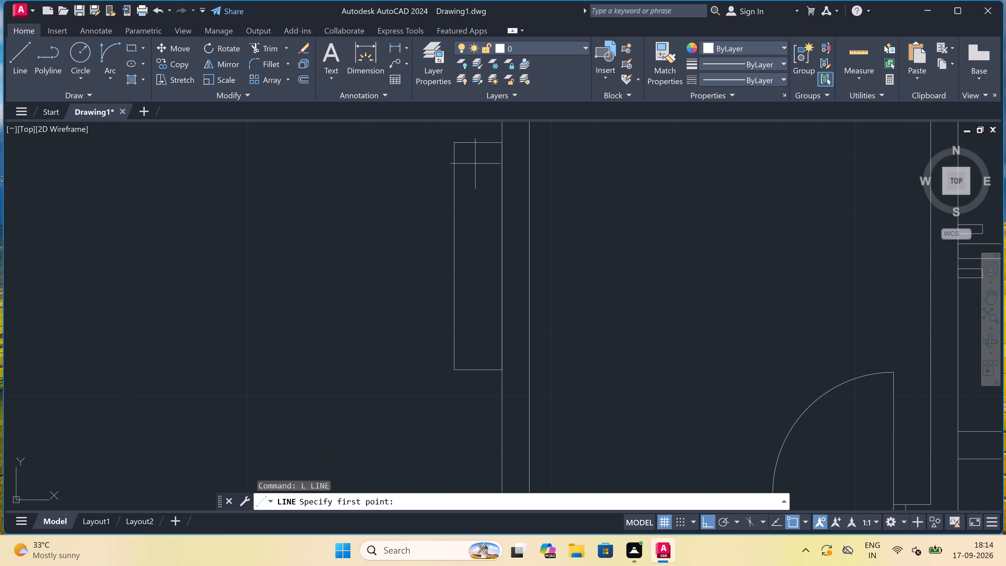
click(478, 163)
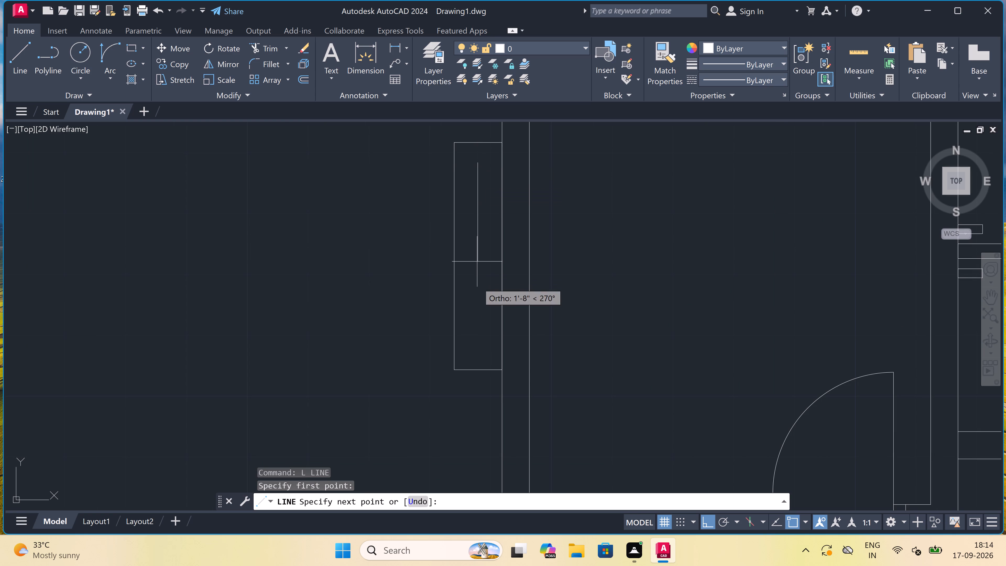
click(477, 336)
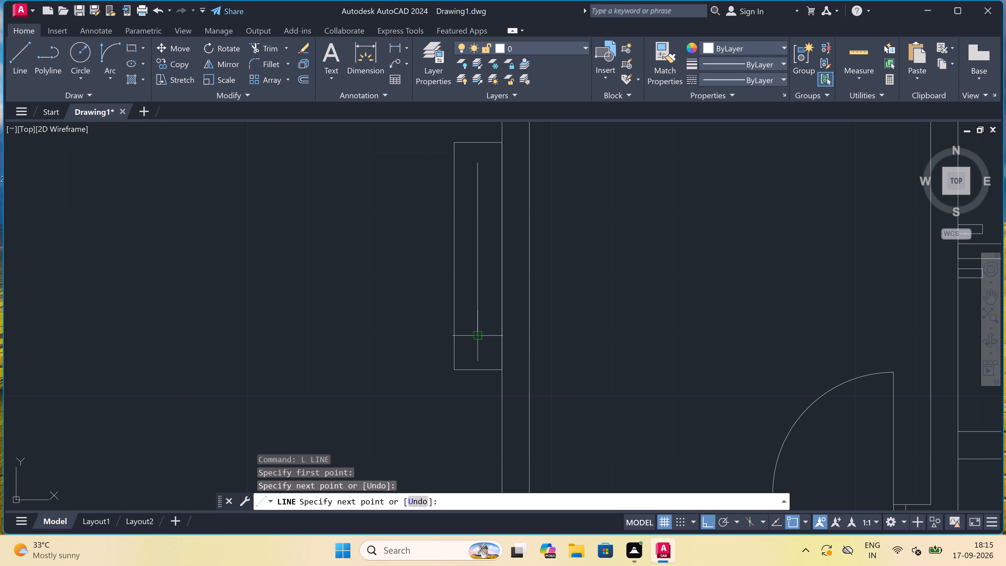
key(Escape)
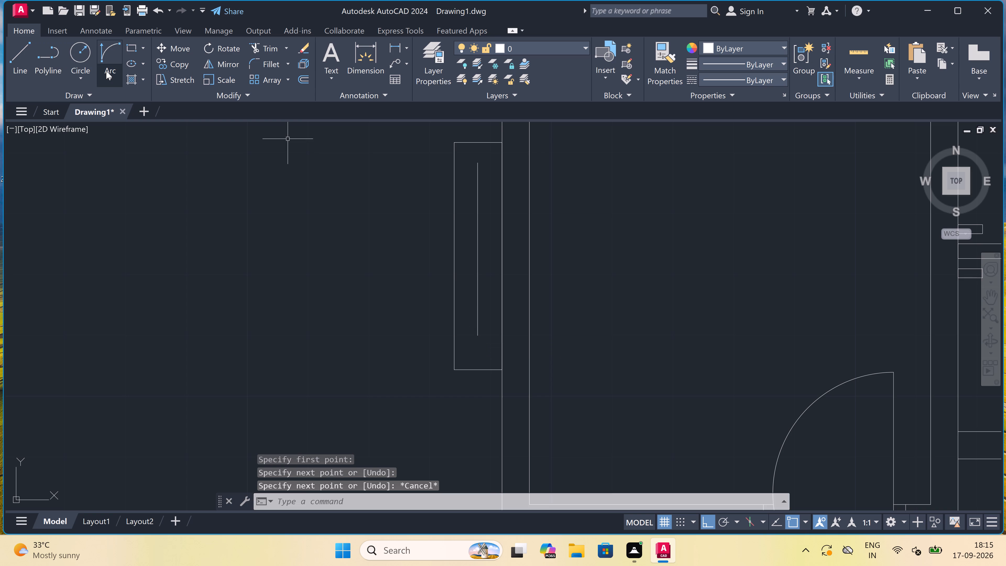
Draw a three-point arc between the vertical line's upper and lower ends, bulging east towards the wall.
click(106, 71)
click(120, 103)
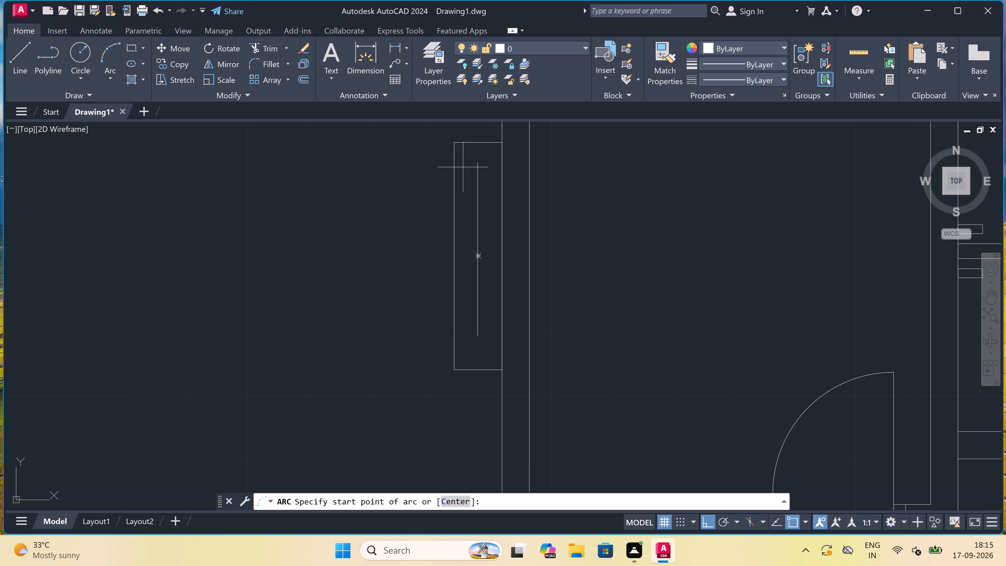
click(479, 164)
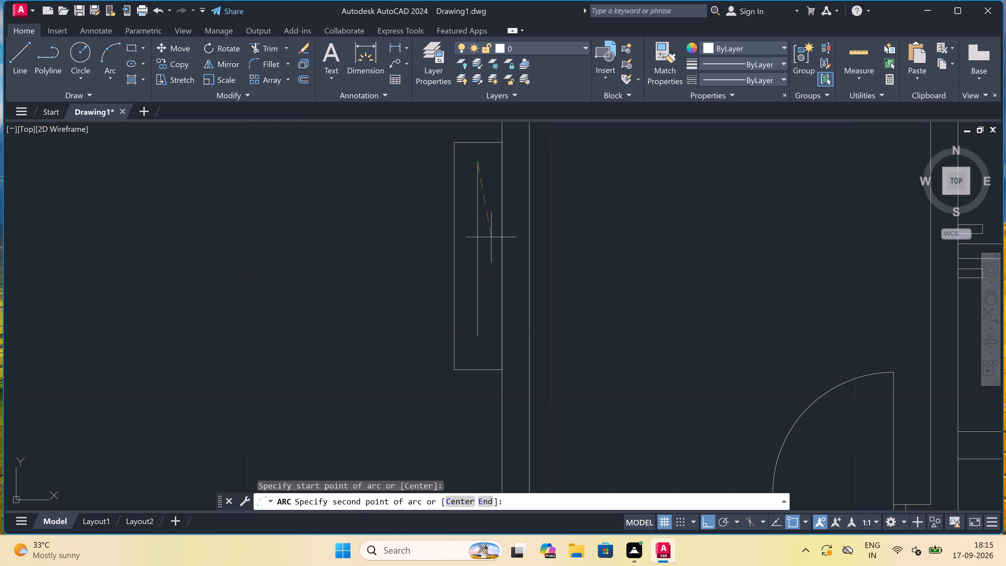
click(491, 254)
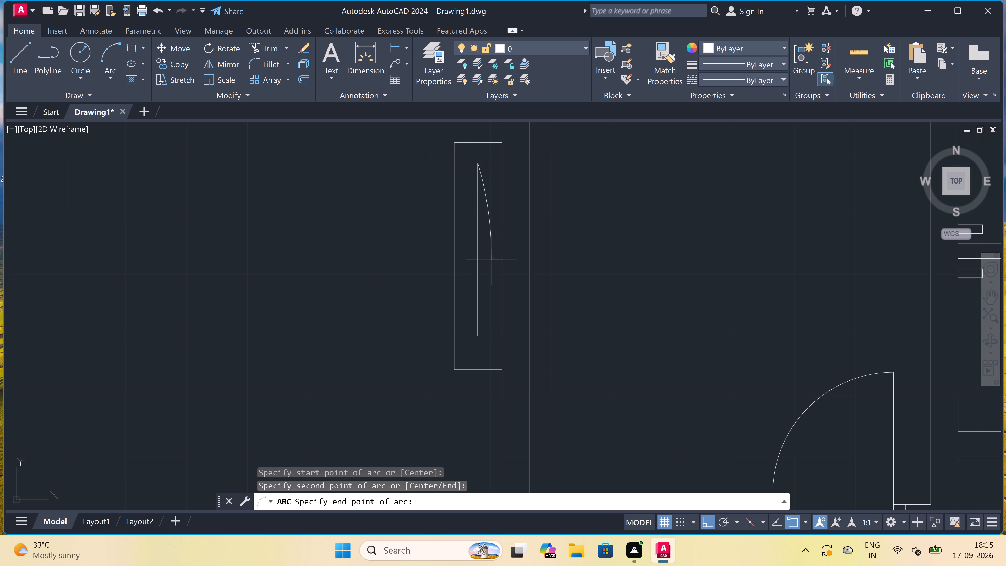
double_click(477, 337)
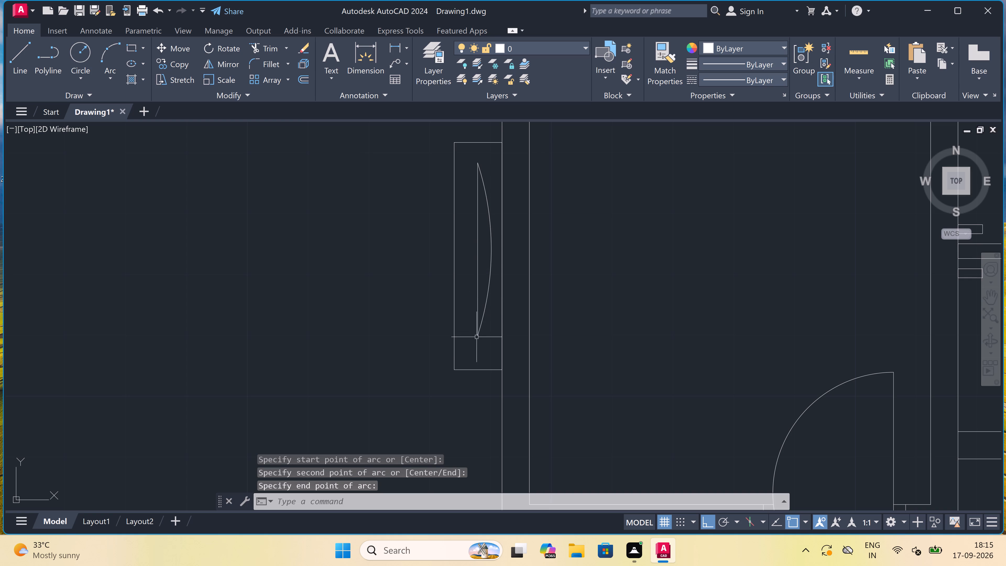
key(Escape)
Copy the rectangle with its line and arc, with Ortho off, into the middle of the east room below the toilet.
scroll(449, 318, down, 1)
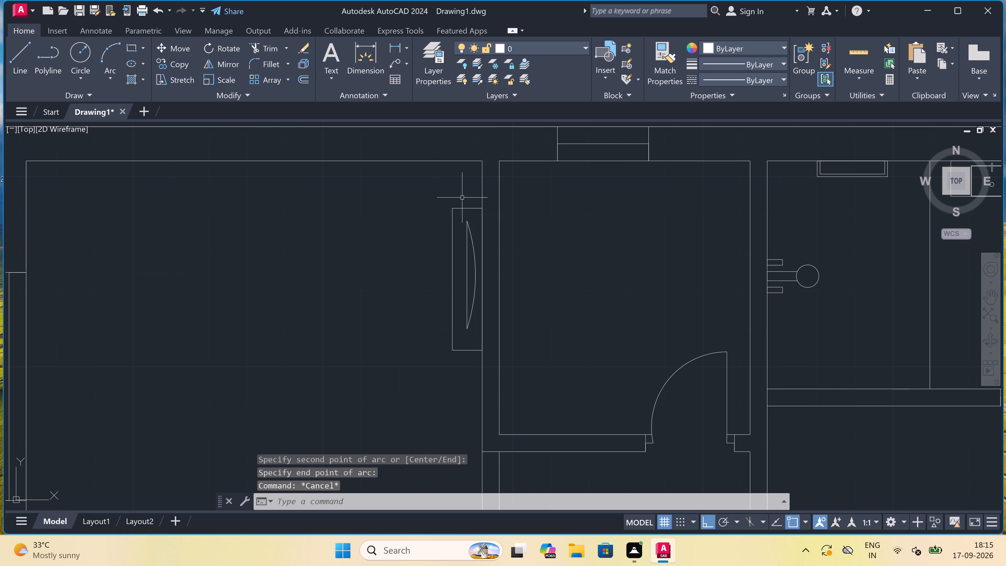
click(474, 199)
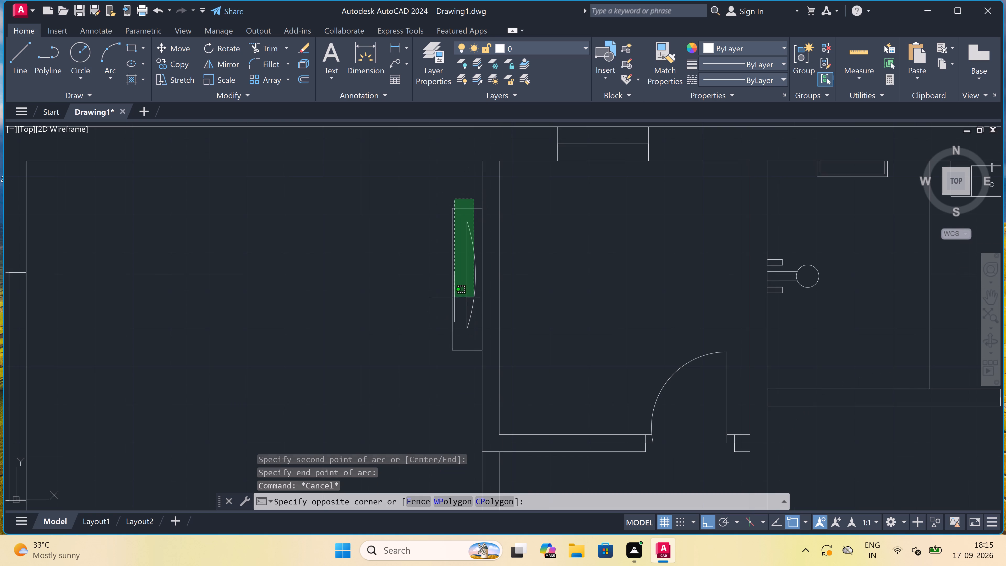
click(440, 360)
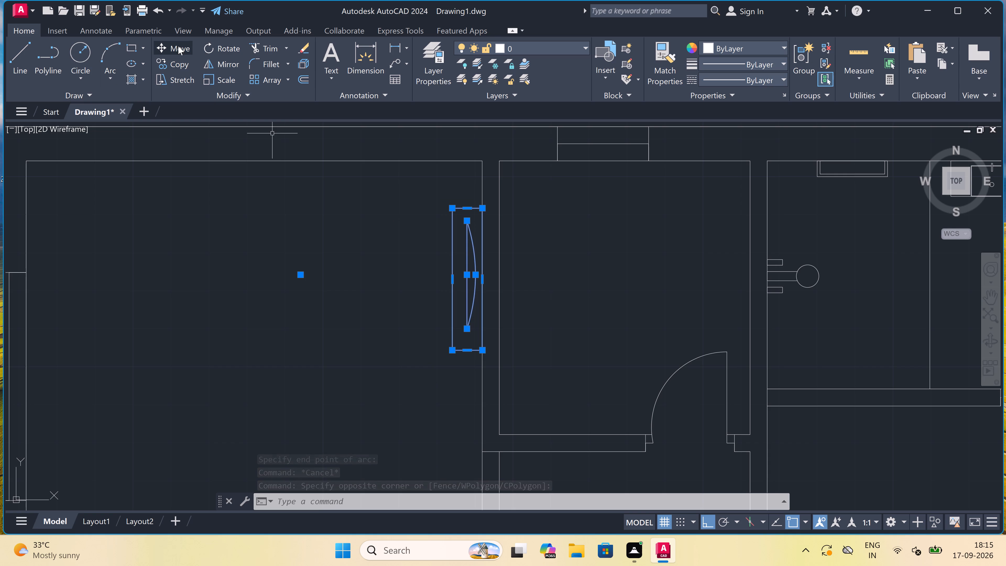
click(175, 59)
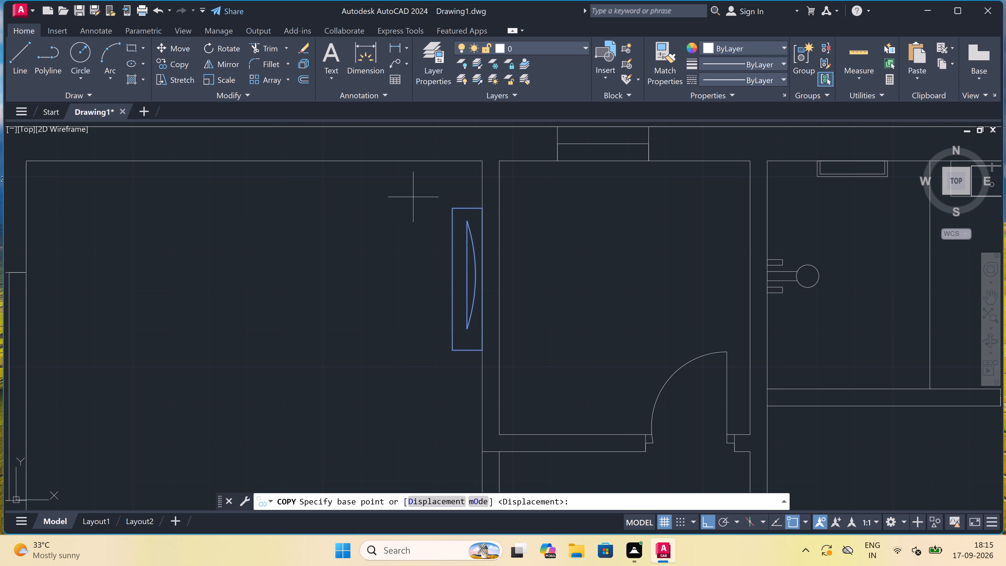
drag(477, 233, 475, 233)
drag(475, 233, 490, 230)
scroll(426, 224, down, 2)
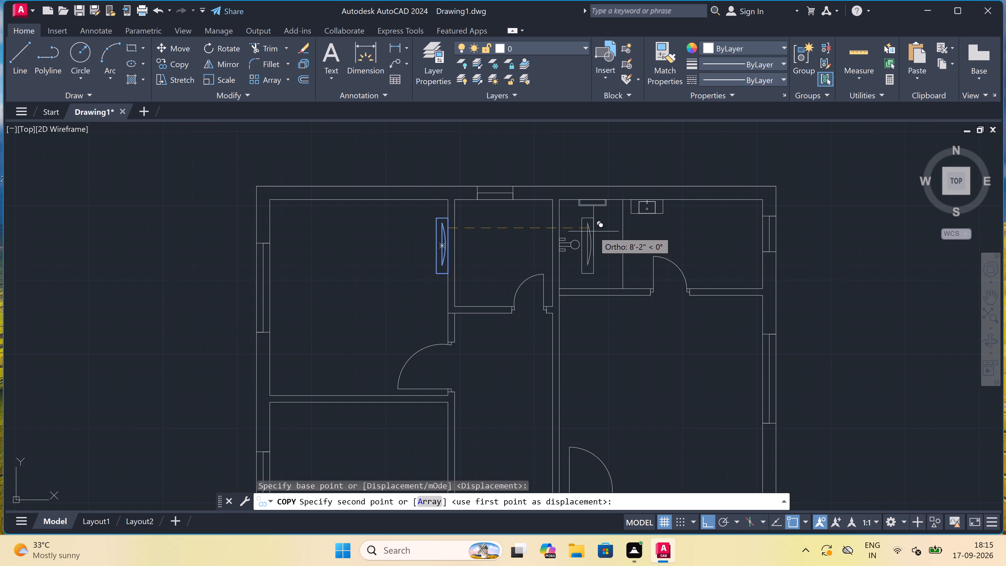
key(F8)
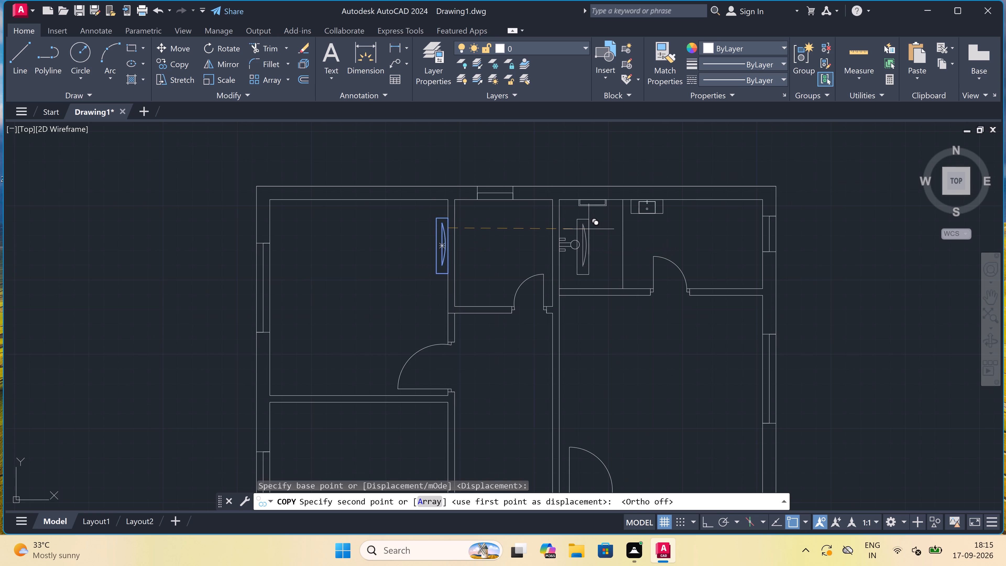
scroll(581, 216, down, 1)
scroll(587, 301, up, 1)
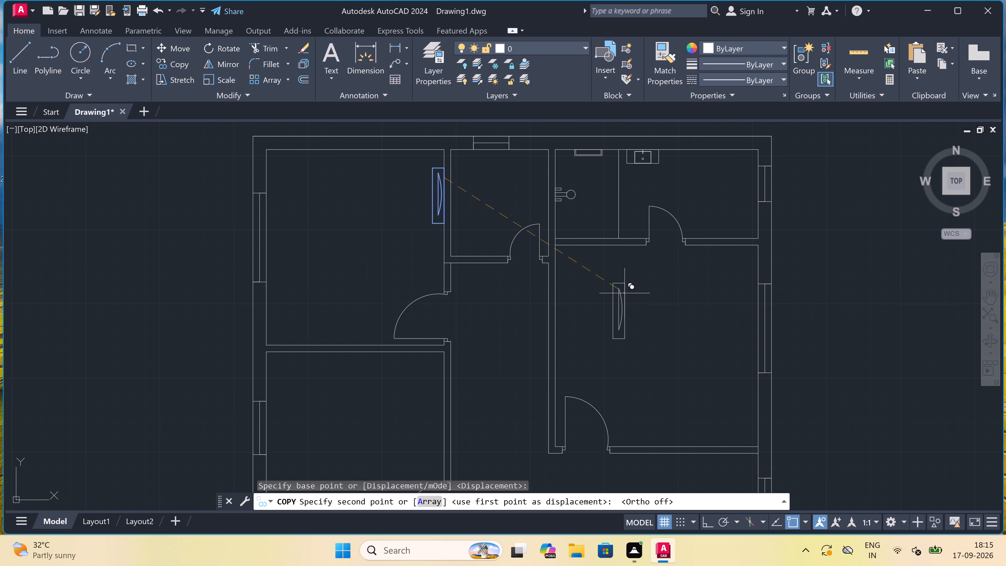
double_click(636, 293)
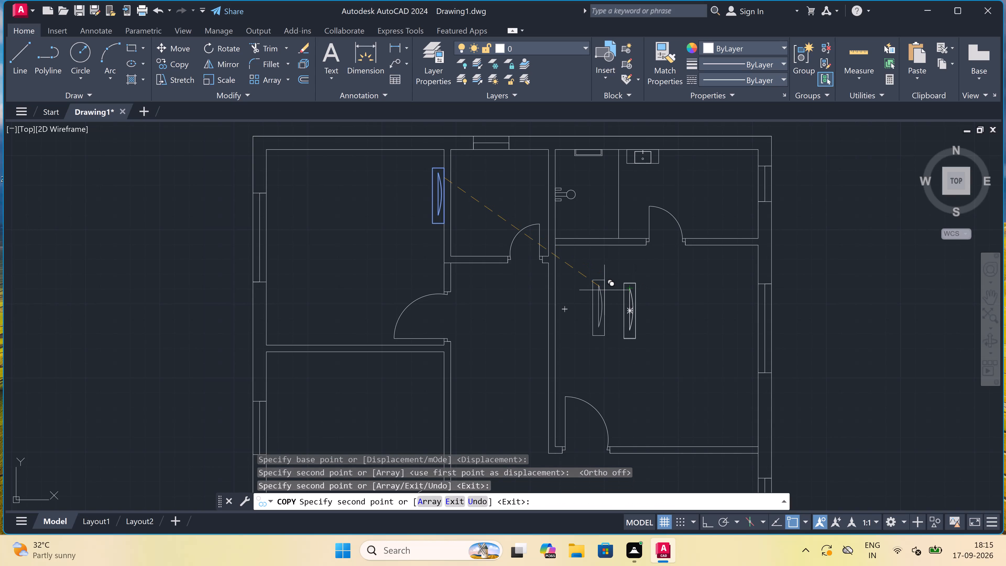
key(Escape)
Mirror the copied rectangle, line and arc in the east room about the rectangle's west edge, with Ortho on, keeping the source objects.
scroll(599, 286, down, 2)
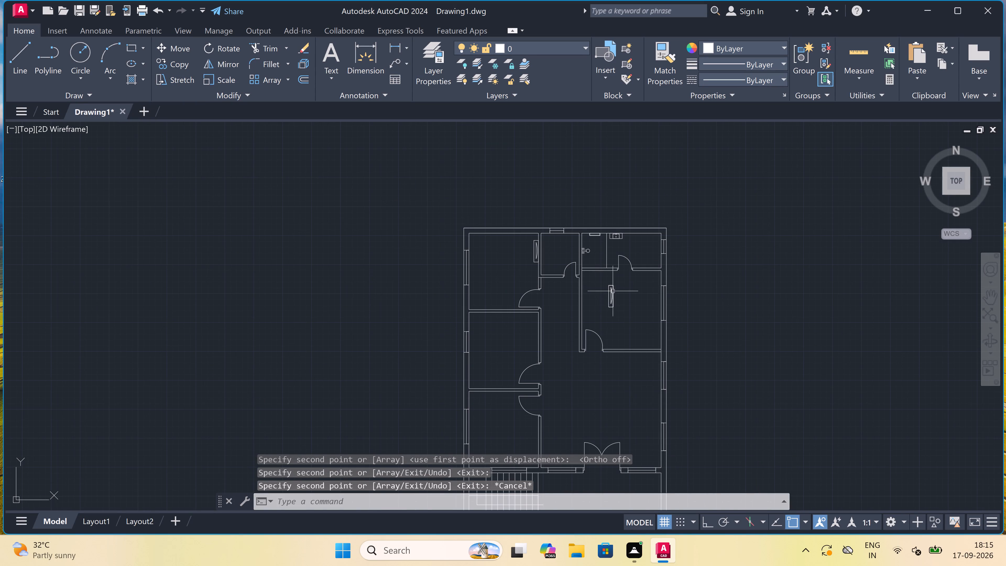
scroll(616, 291, up, 3)
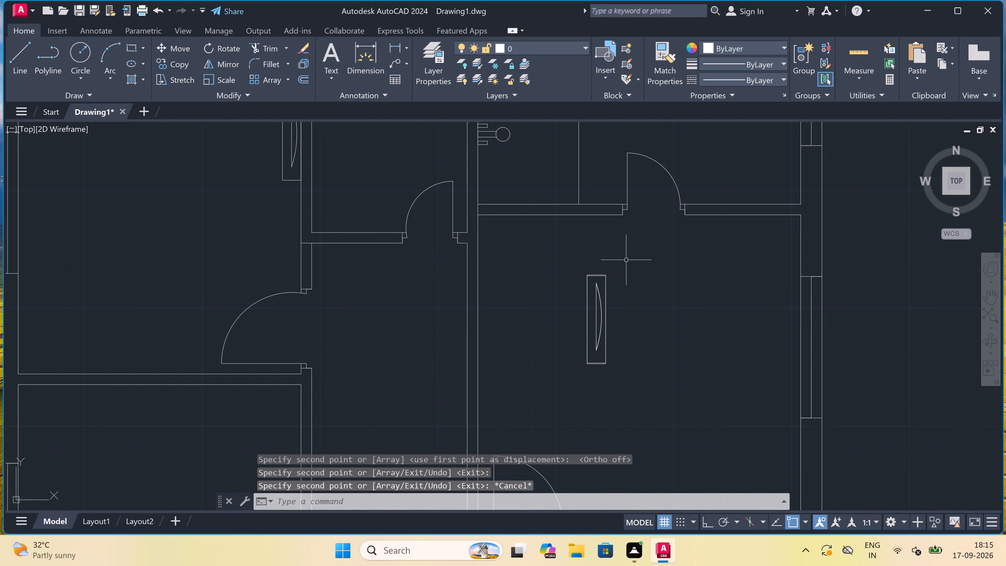
click(626, 260)
drag(625, 260, 619, 266)
drag(630, 256, 627, 261)
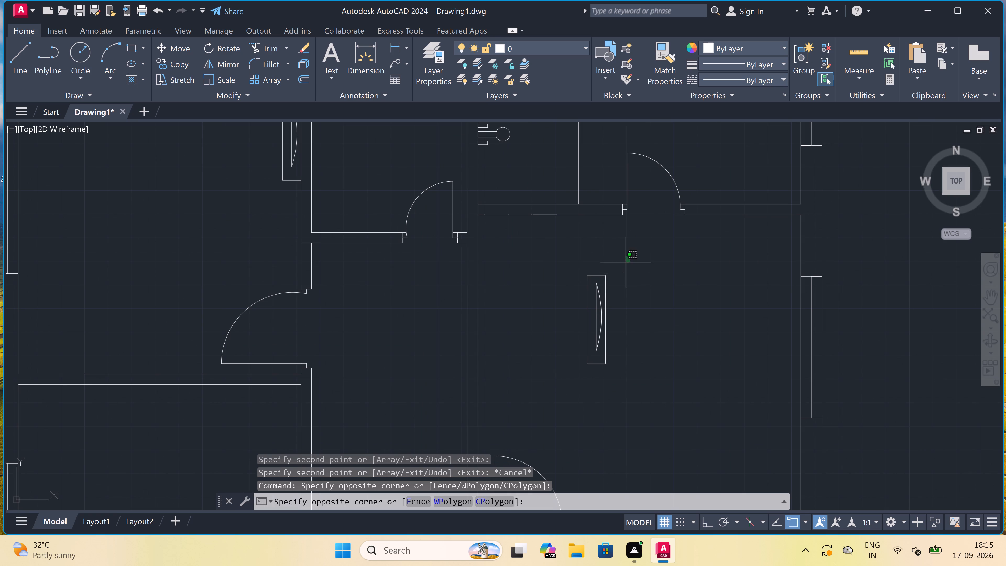
click(562, 373)
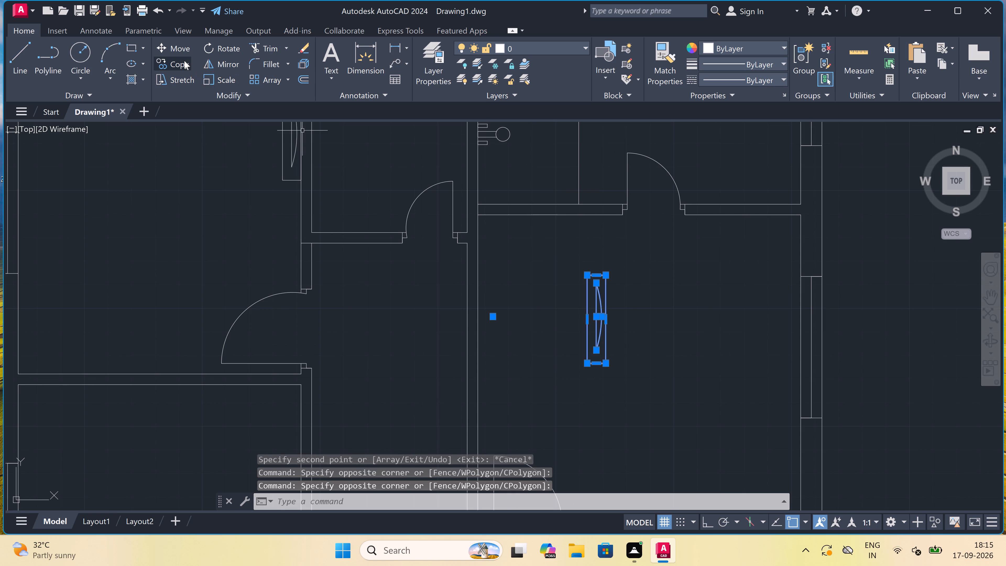
click(218, 64)
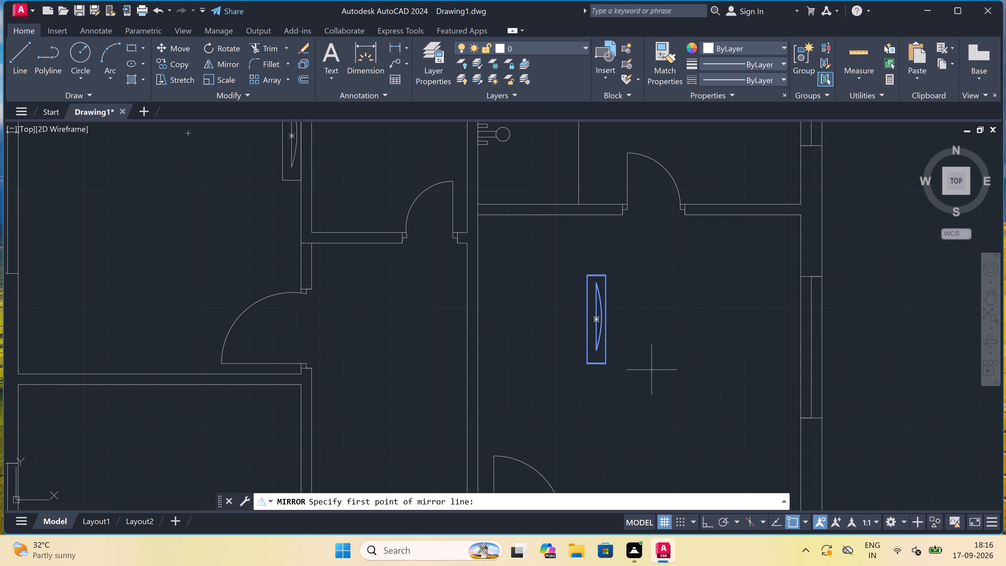
drag(588, 360, 584, 360)
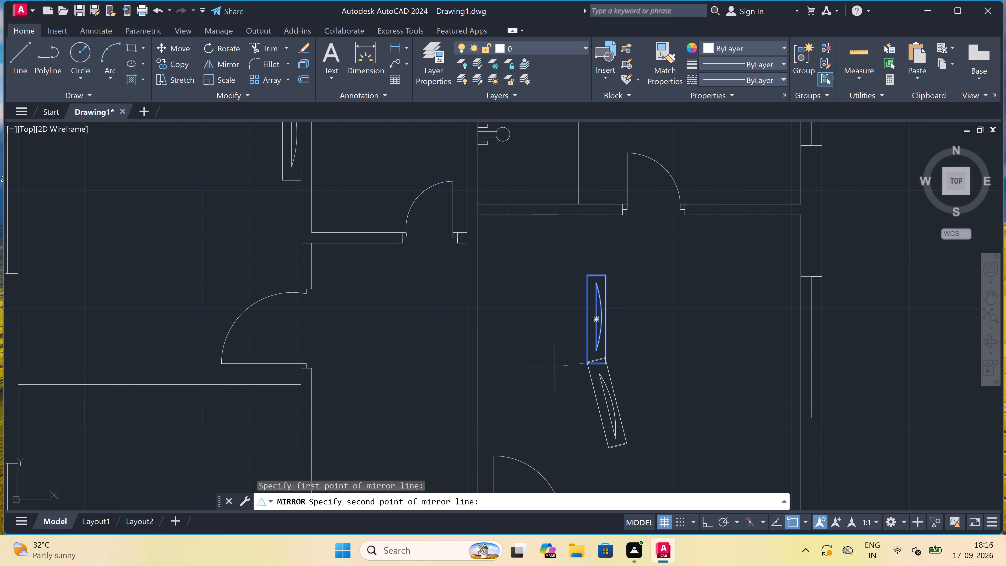
key(F8)
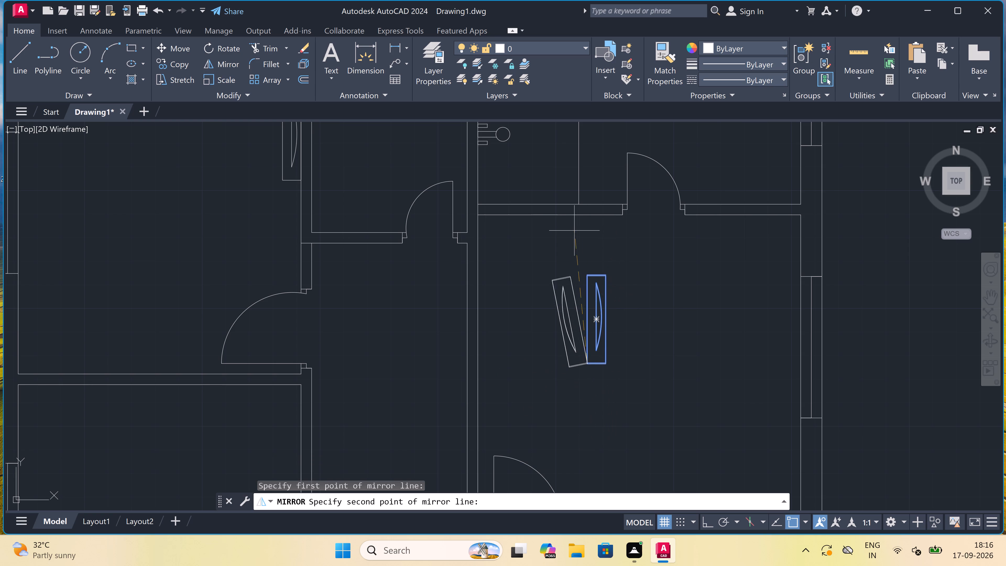
click(580, 241)
key(space)
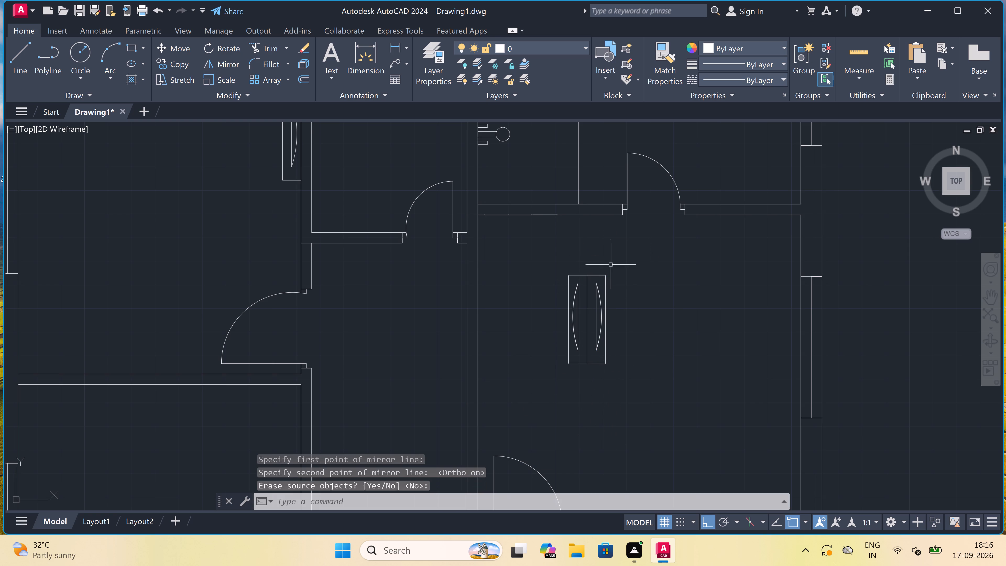
Erase the original east half of the mirrored pair, including its lines and arcs, and the duplicate rectangle overlapping the west half.
click(597, 275)
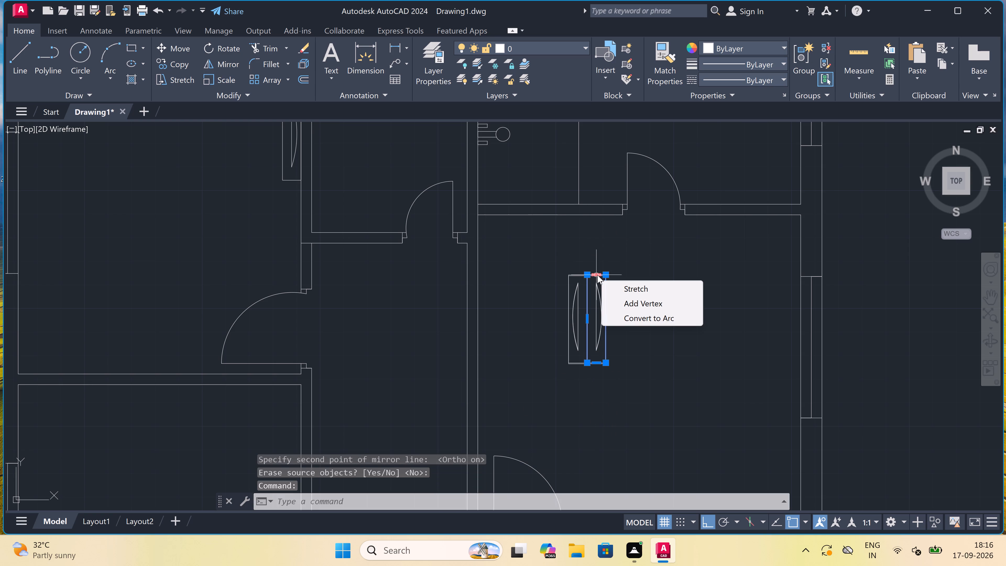
key(Delete)
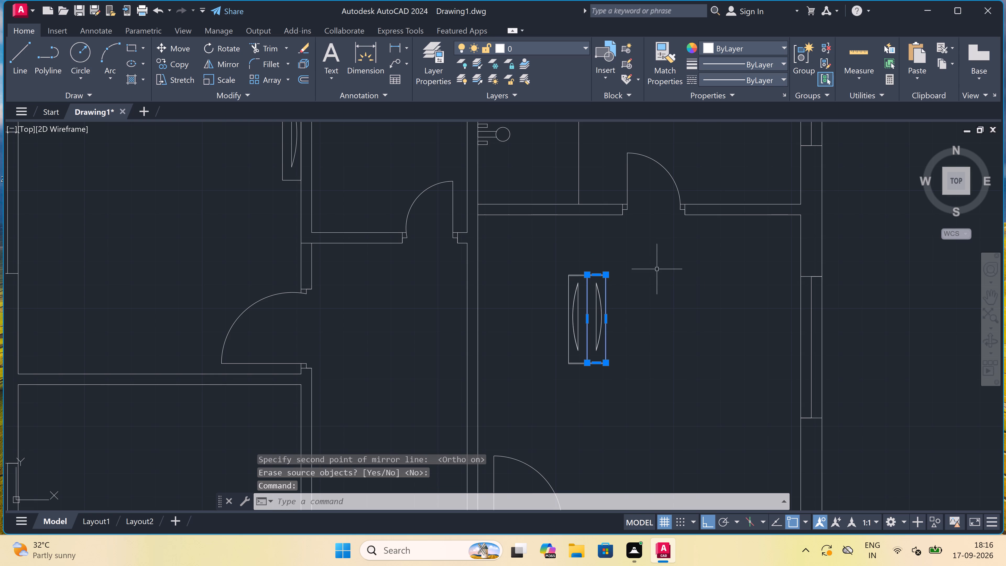
key(Delete)
scroll(599, 313, up, 1)
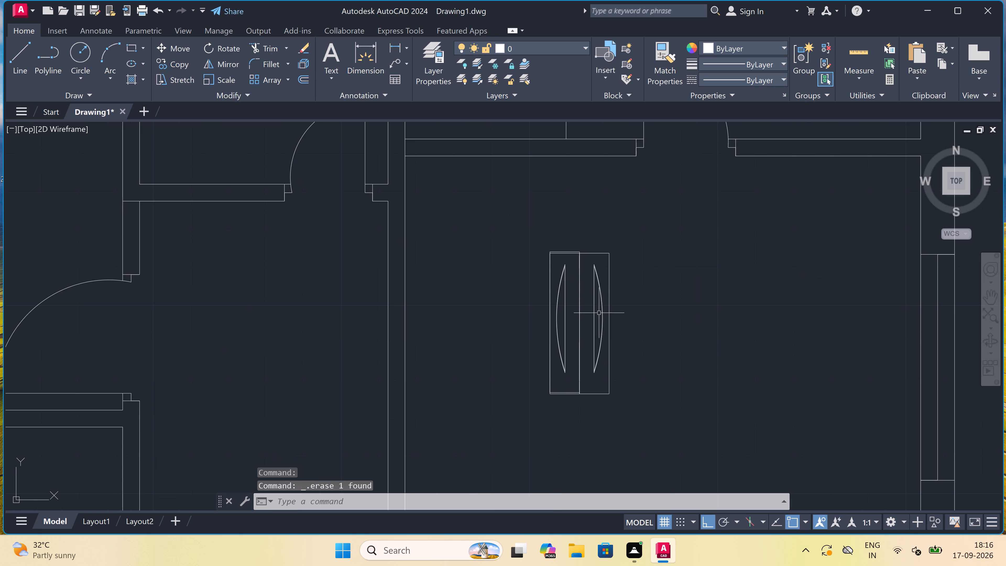
click(589, 255)
key(Delete)
scroll(589, 255, up, 3)
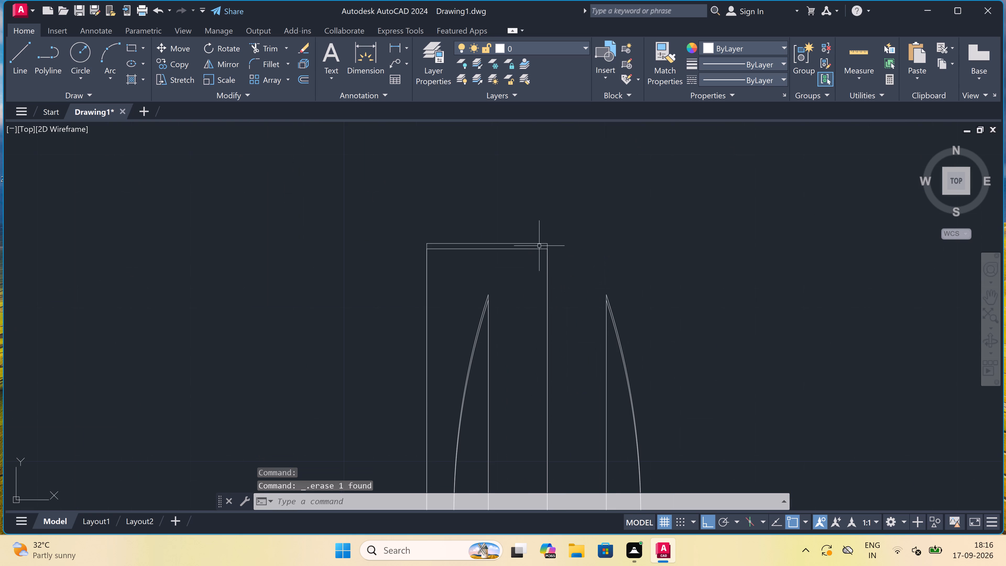
click(515, 250)
key(Delete)
scroll(515, 249, down, 2)
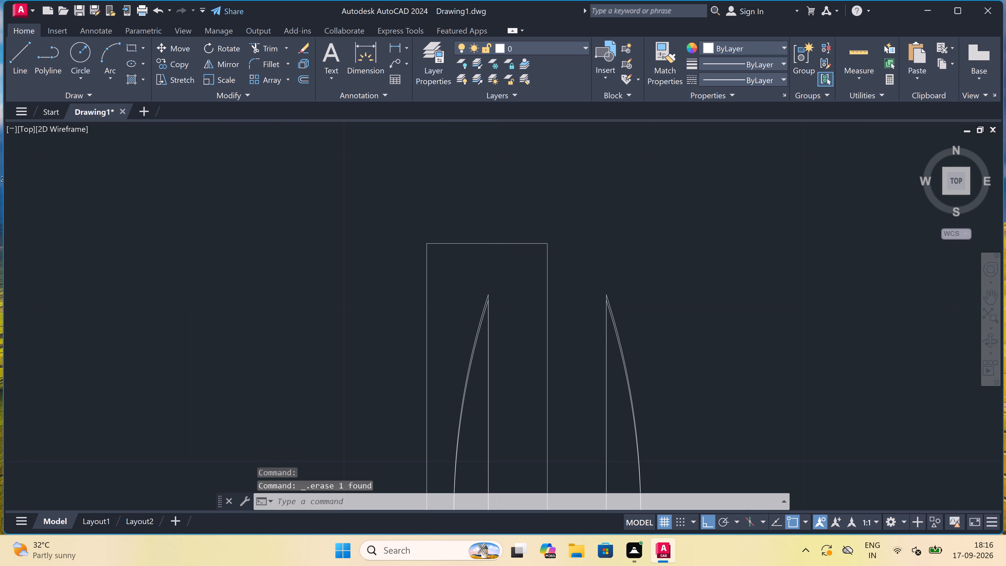
click(593, 246)
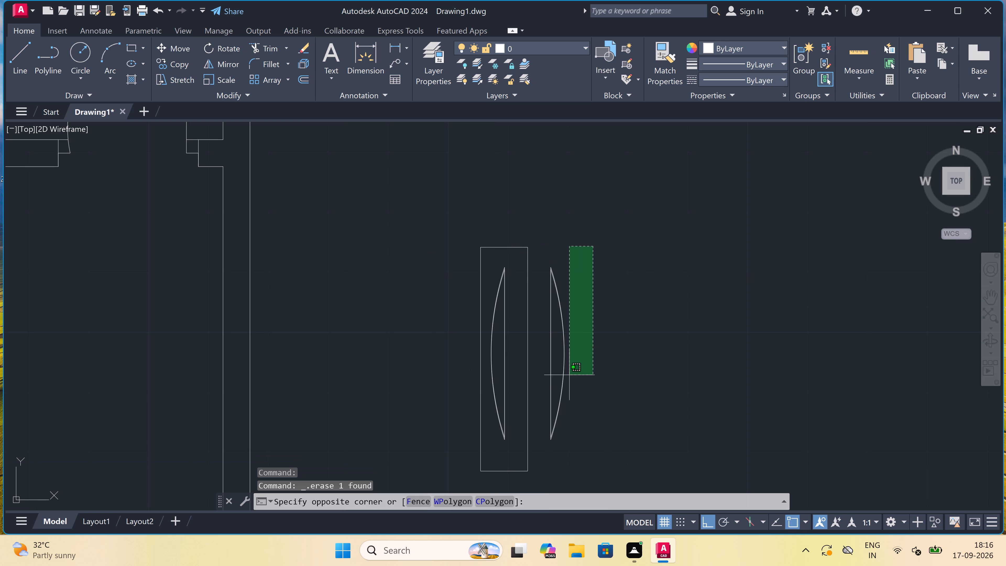
click(543, 452)
key(Delete)
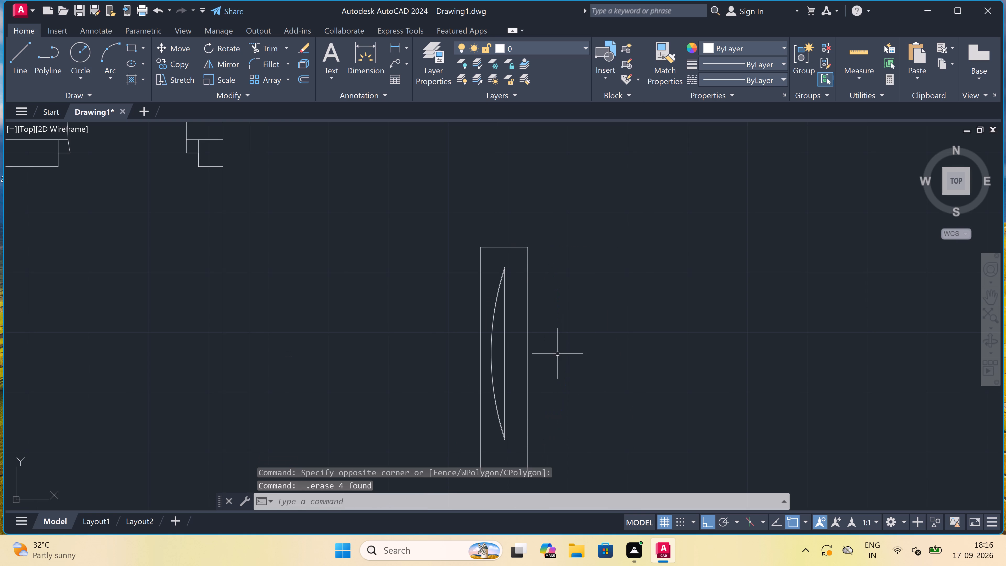
Move the mirrored unit by its west edge's midpoint, with Ortho off, onto the inner face of the east room's west wall.
scroll(561, 266, down, 3)
click(560, 258)
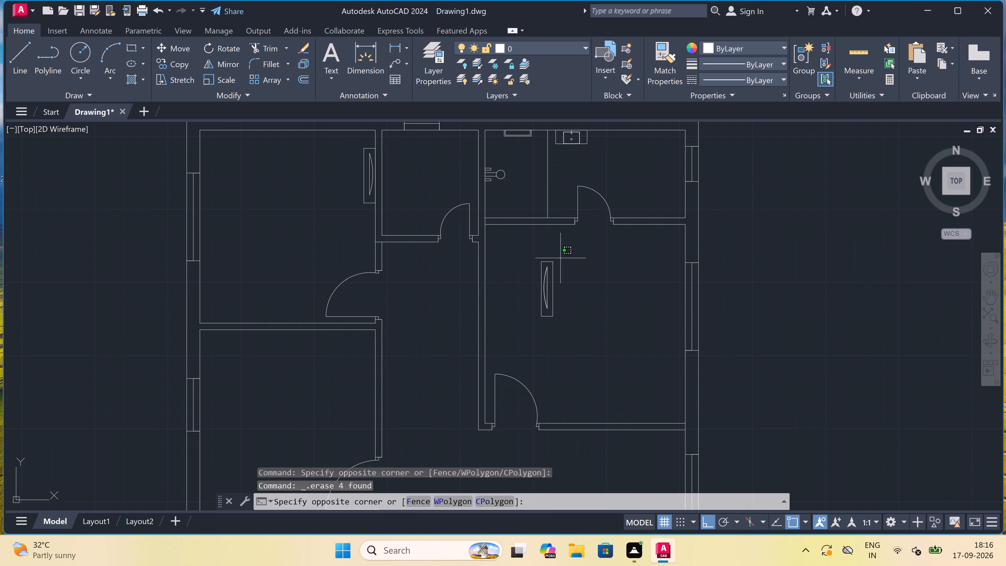
click(516, 339)
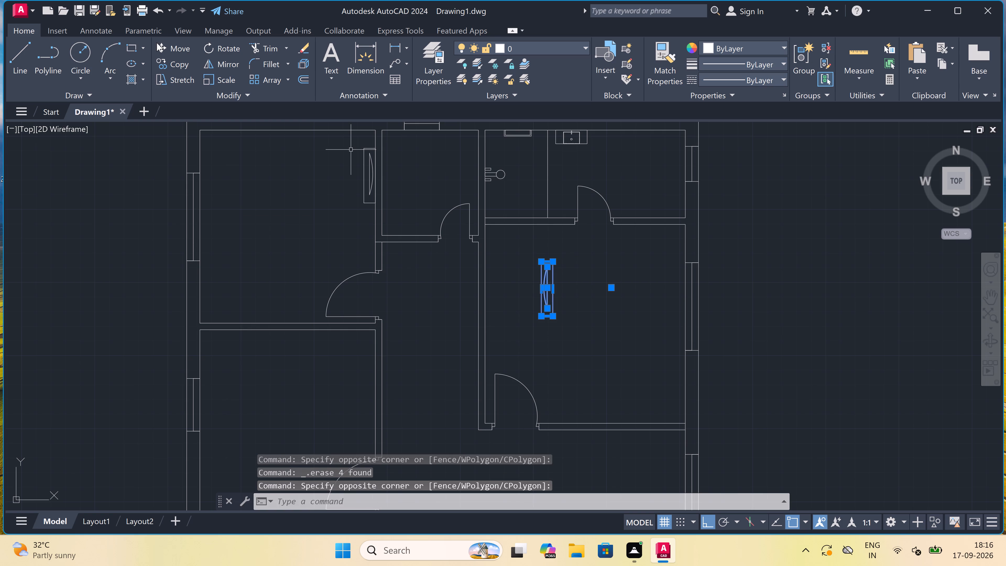
click(169, 48)
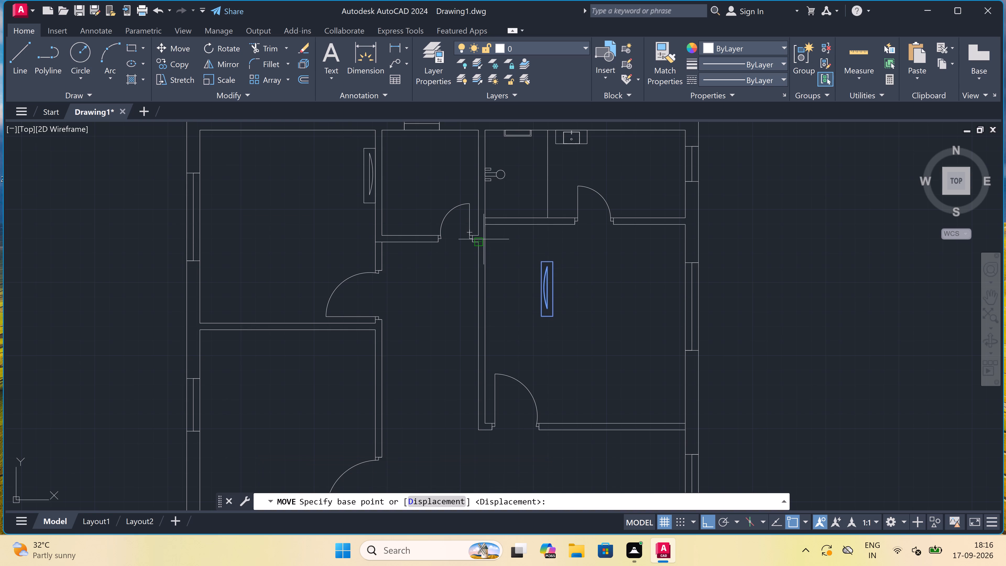
click(539, 286)
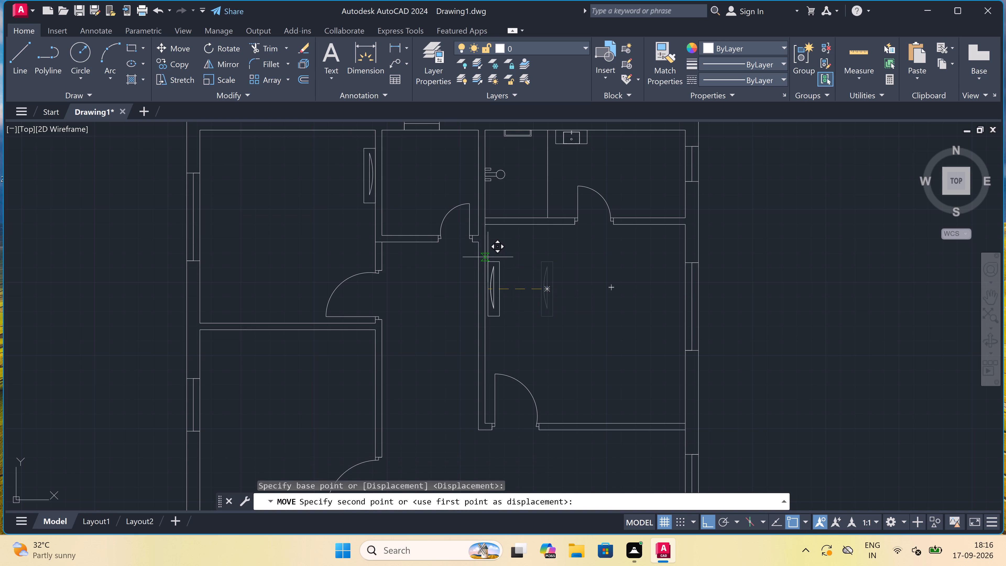
key(F8)
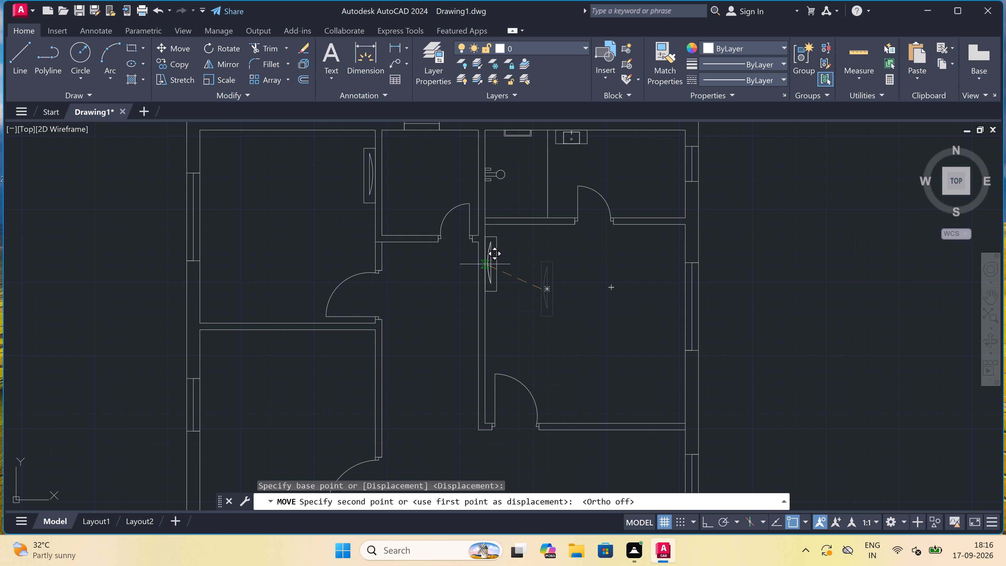
scroll(484, 266, up, 1)
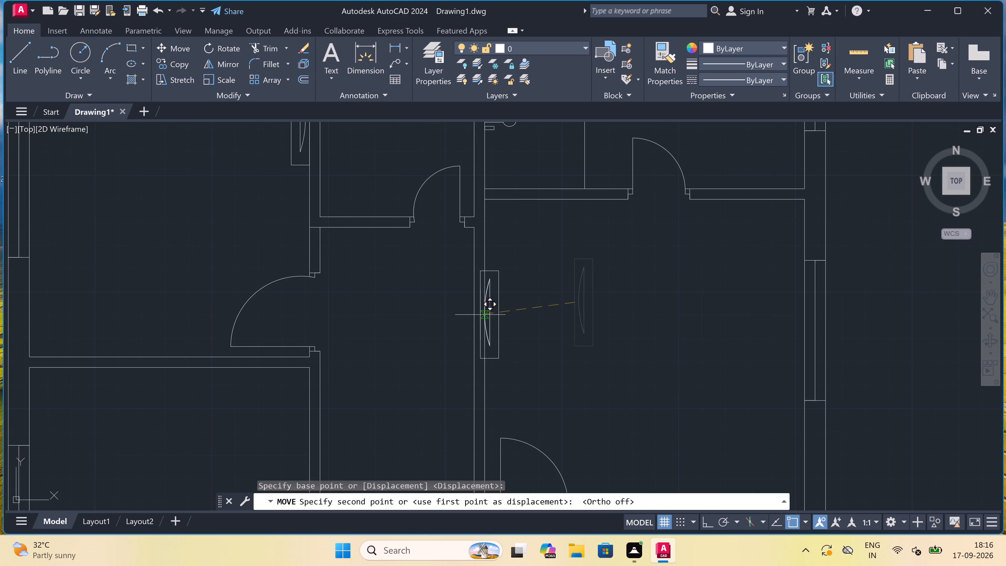
scroll(484, 315, up, 2)
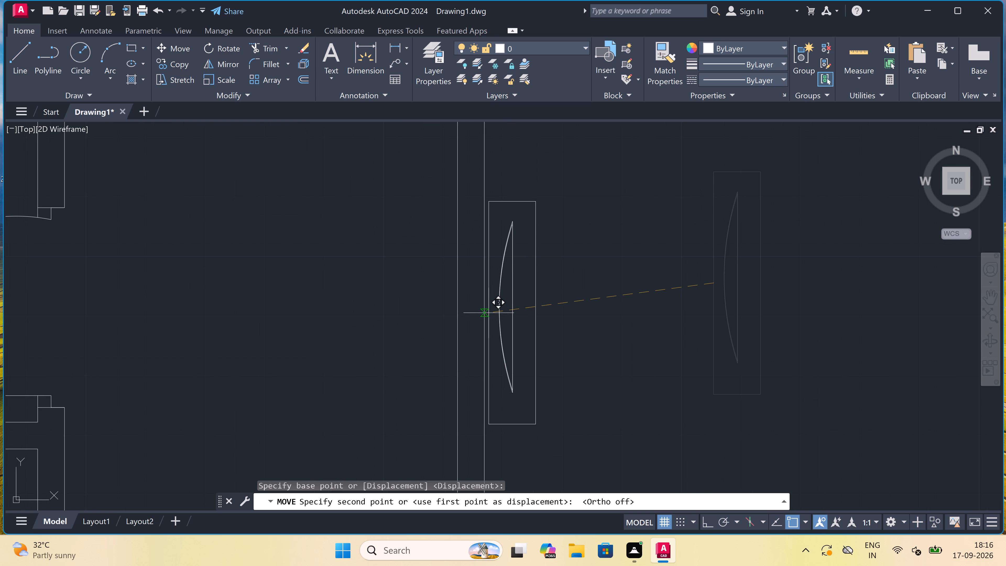
click(488, 313)
Draw an L-shaped line in the middle west room, straight north from its south wall and east to its east wall, with Ortho on.
scroll(520, 254, down, 6)
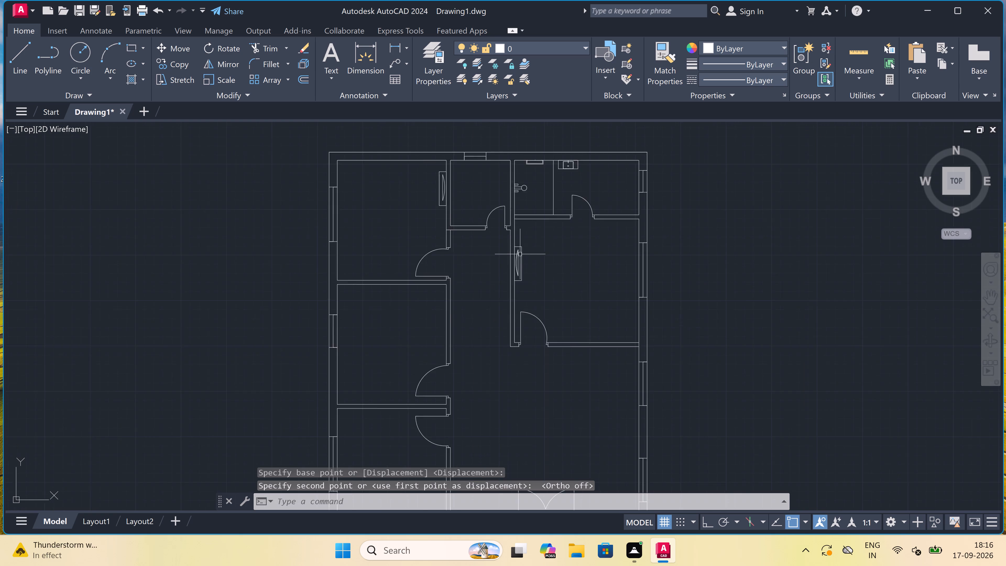
scroll(520, 254, up, 1)
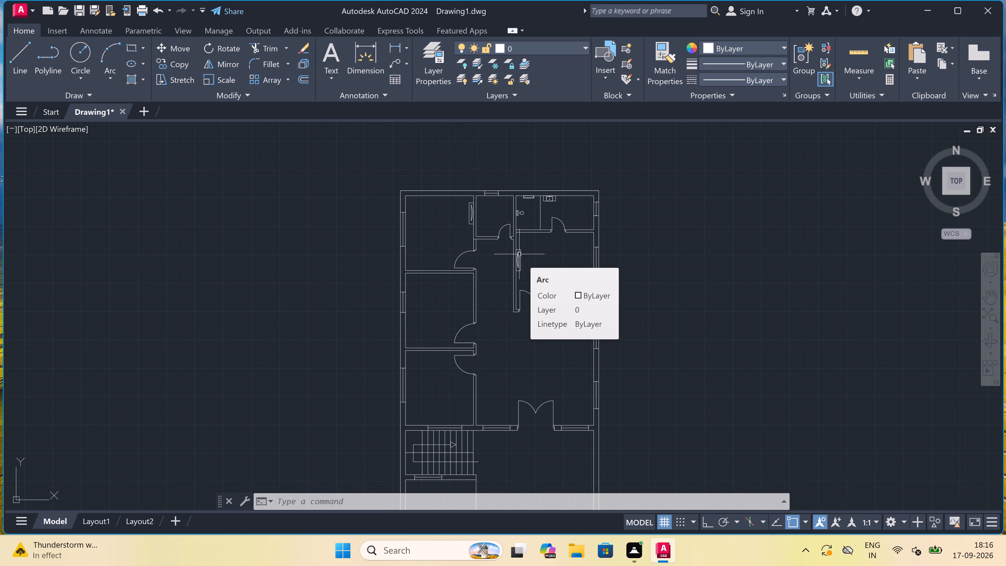
scroll(423, 297, up, 2)
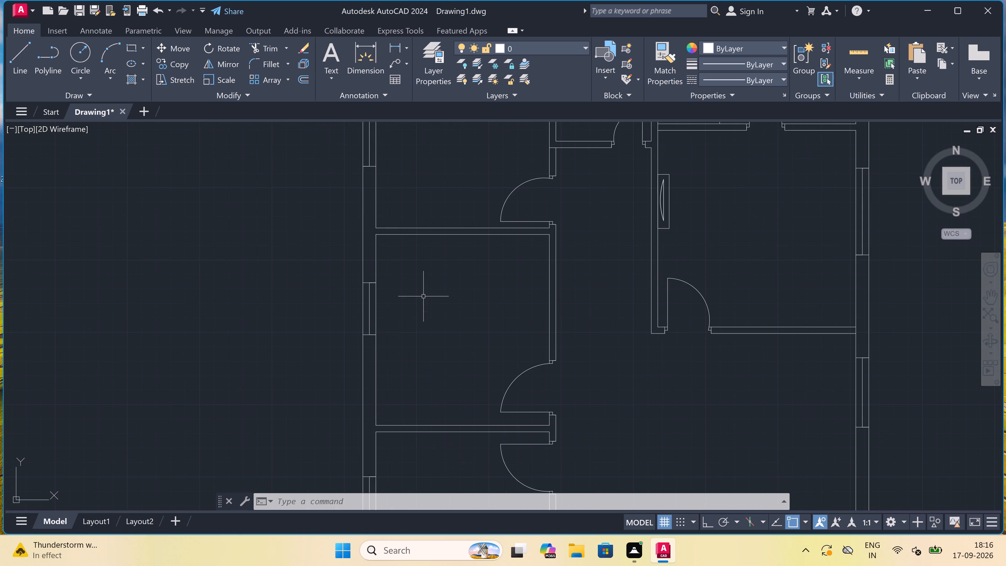
scroll(423, 296, down, 3)
scroll(422, 315, up, 3)
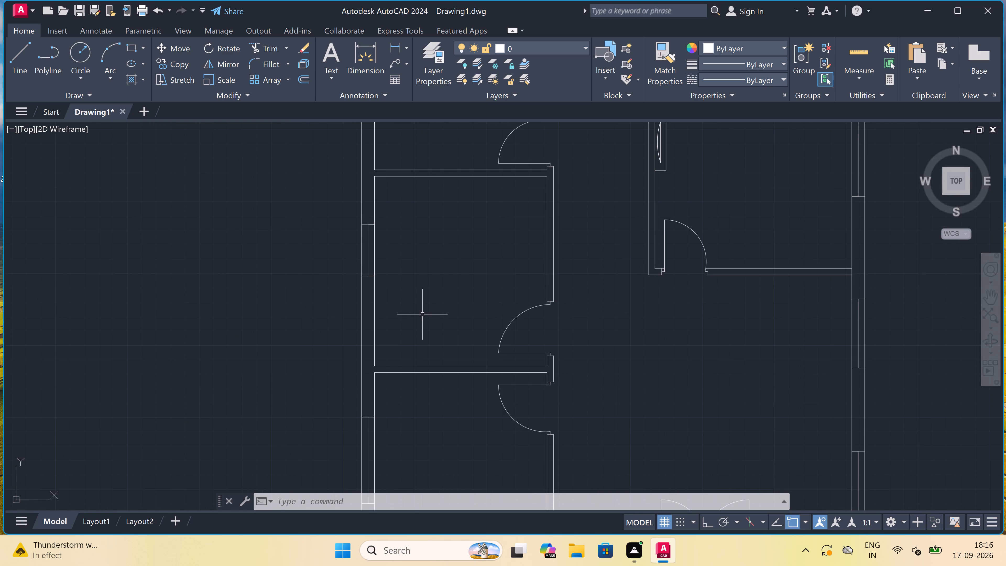
key(Escape)
text(L)
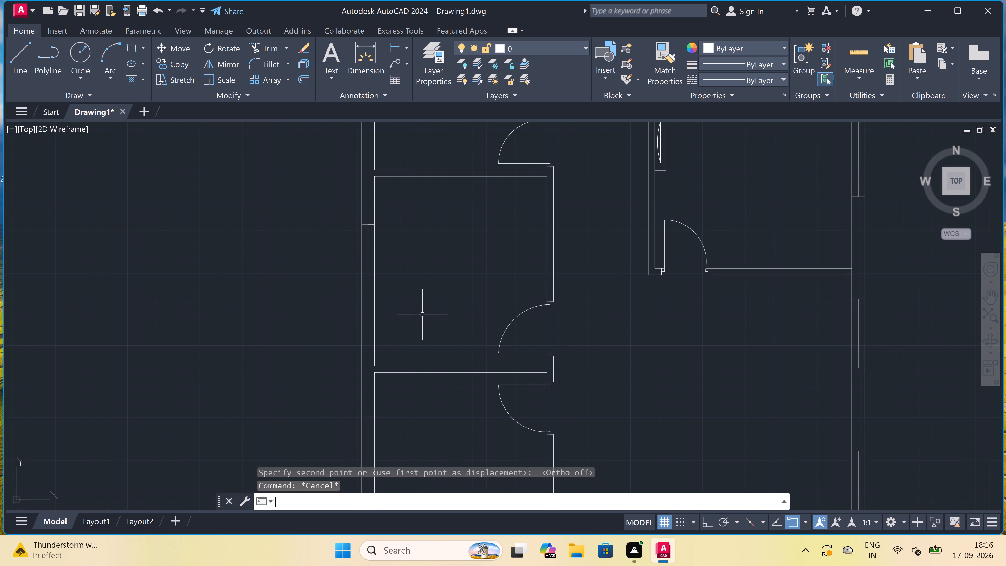
key(space)
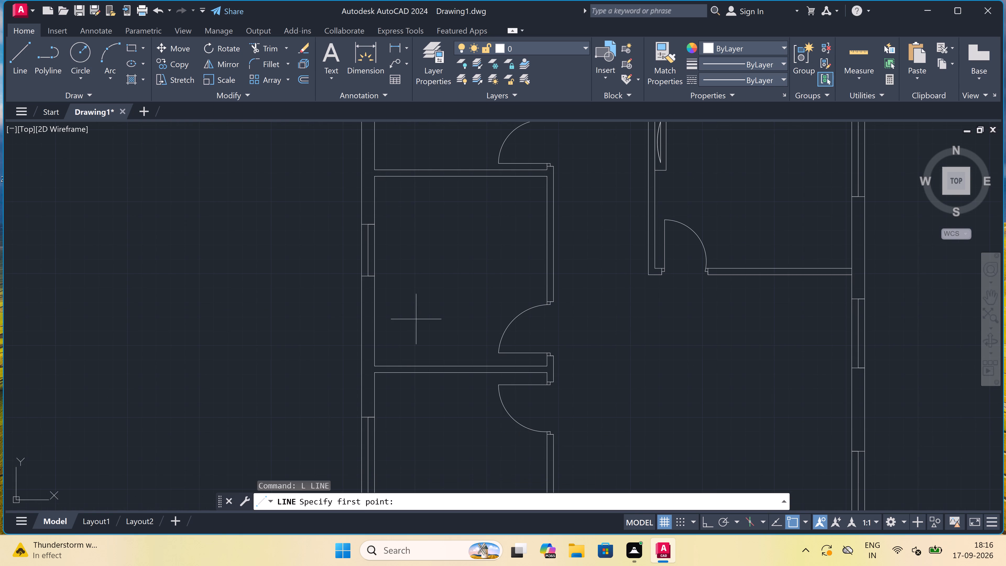
click(414, 364)
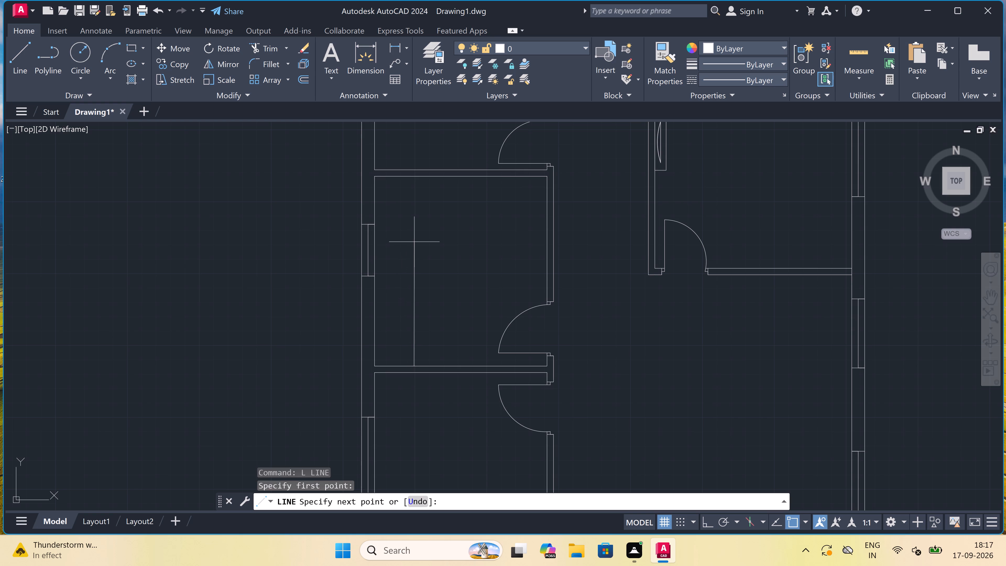
key(F8)
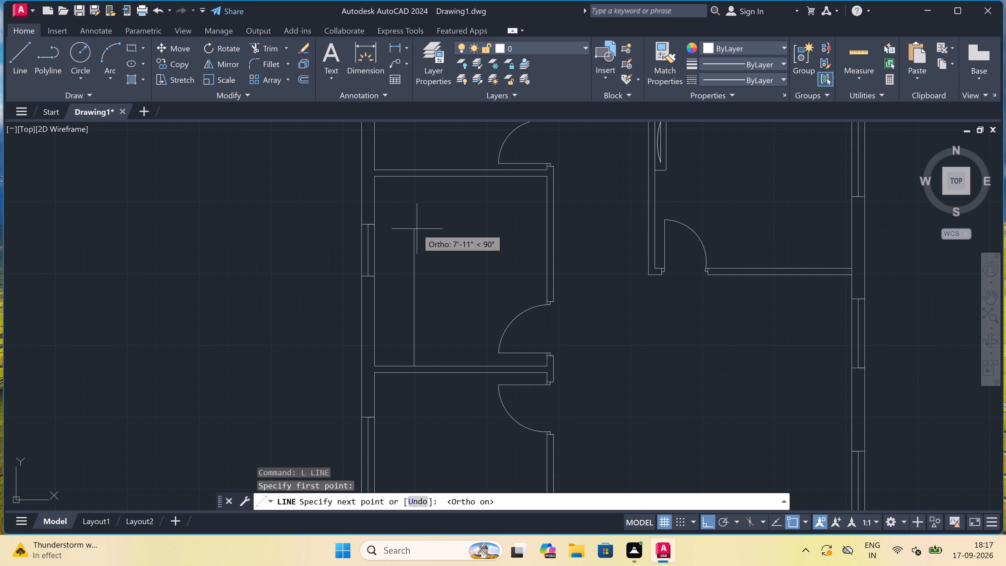
click(415, 213)
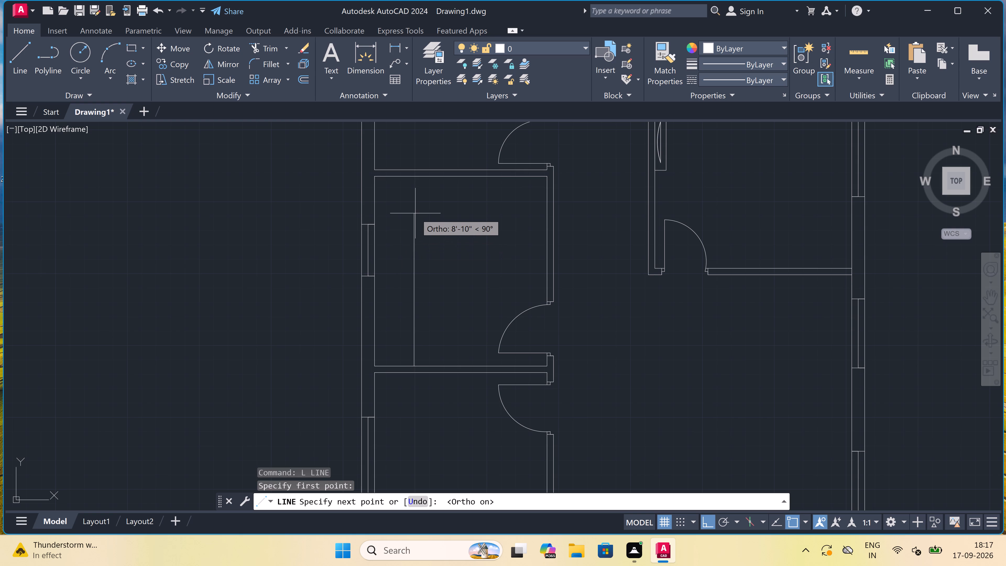
click(549, 210)
key(Escape)
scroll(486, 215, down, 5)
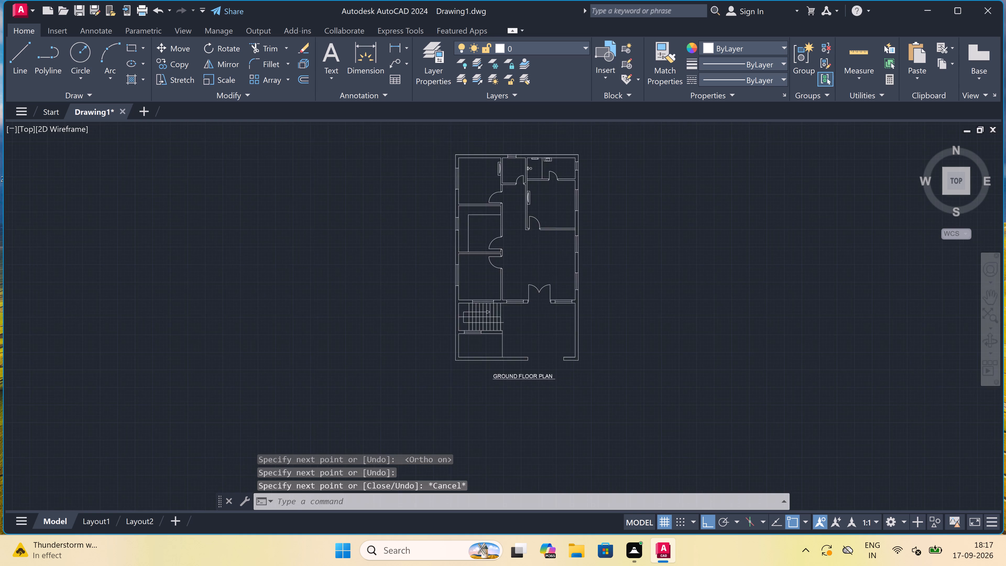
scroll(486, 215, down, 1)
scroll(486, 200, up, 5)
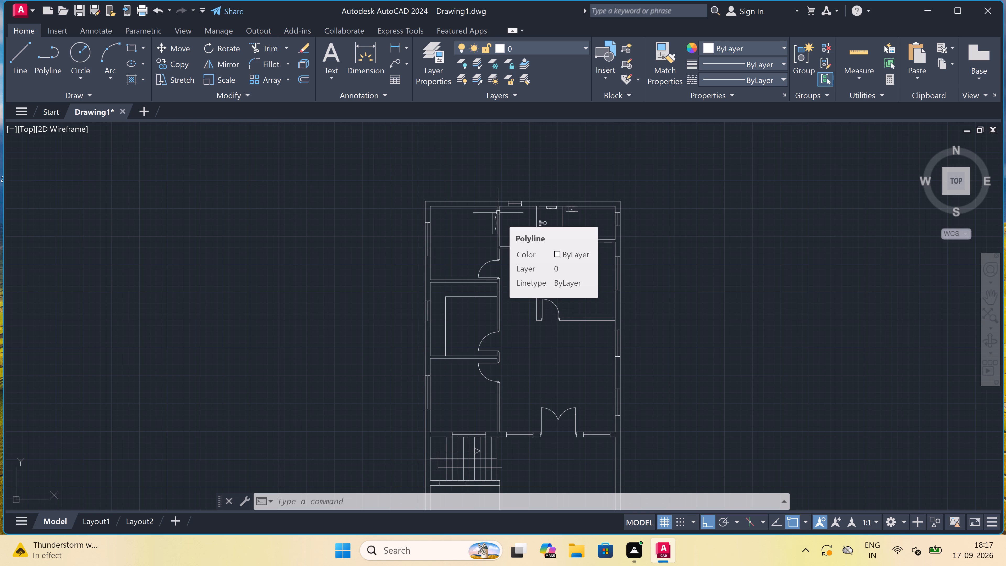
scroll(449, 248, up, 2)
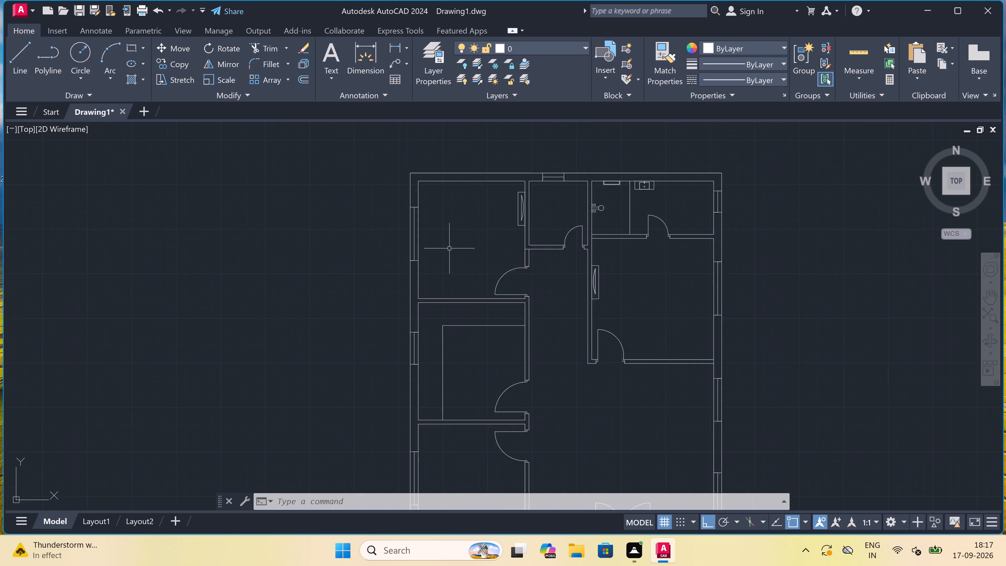
Add a multiline text label in the top west room, near its south wall, reading BEDROOM with 10'0"X11'0" on the second line.
text(MT)
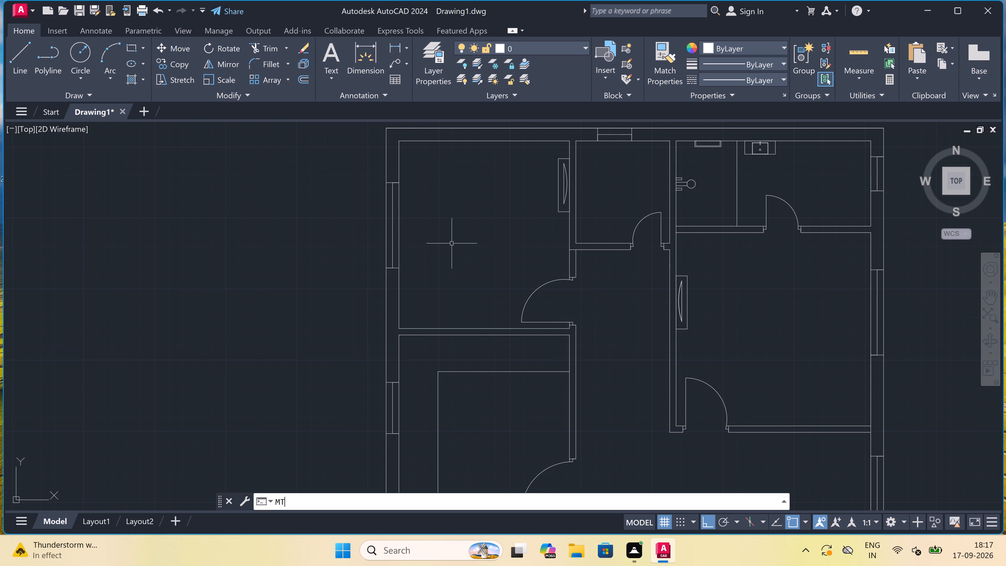
key(space)
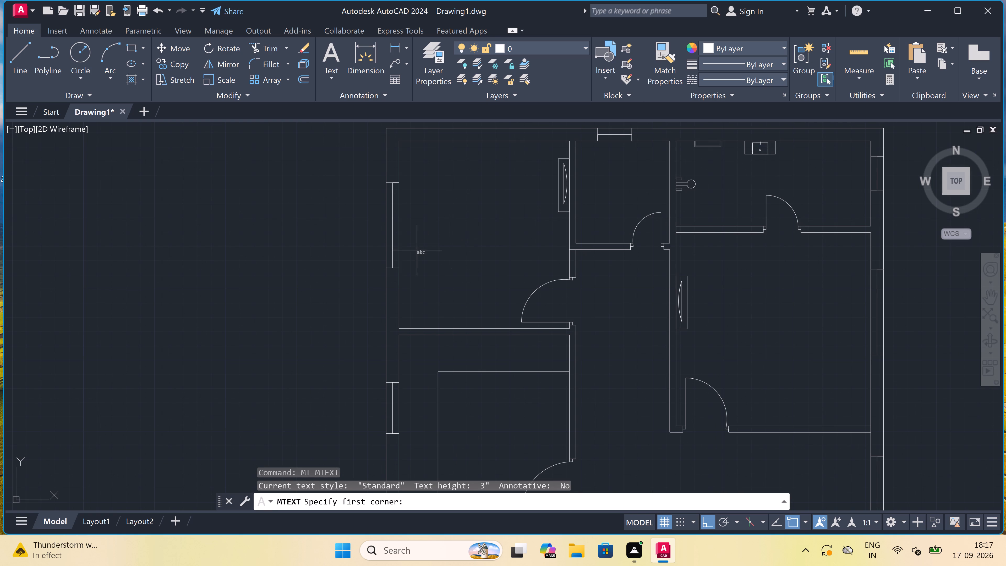
click(424, 295)
click(649, 315)
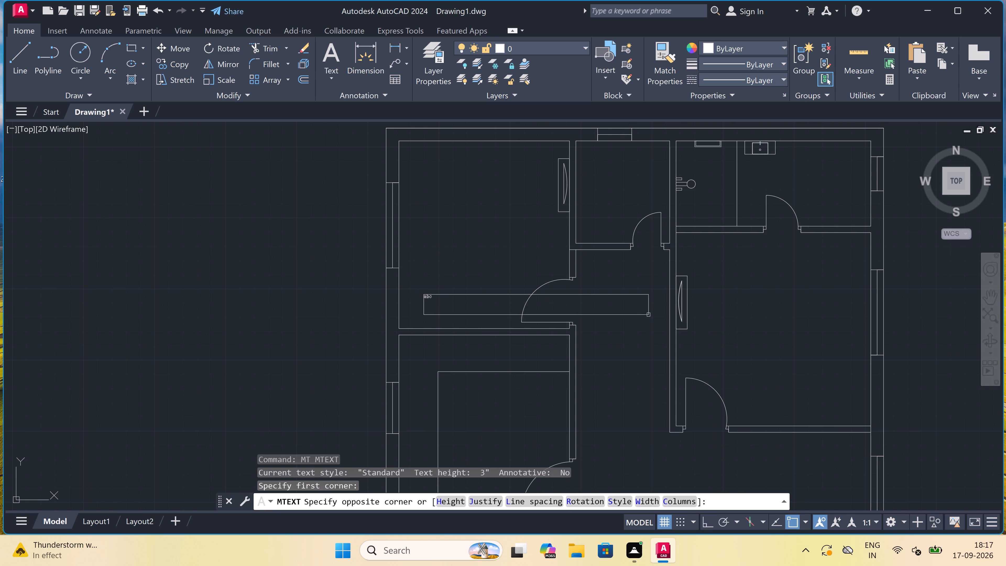
scroll(460, 305, up, 1)
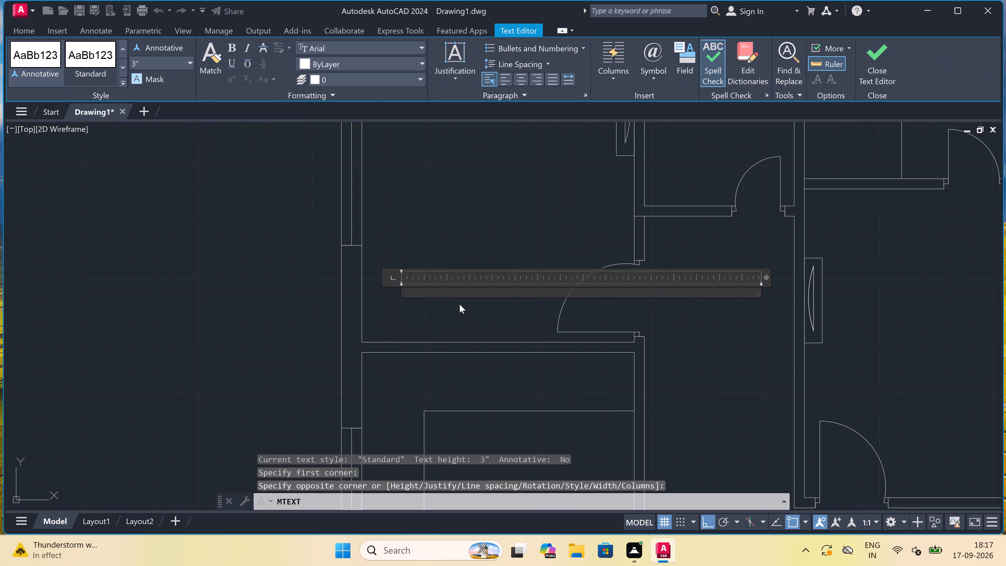
text(BE)
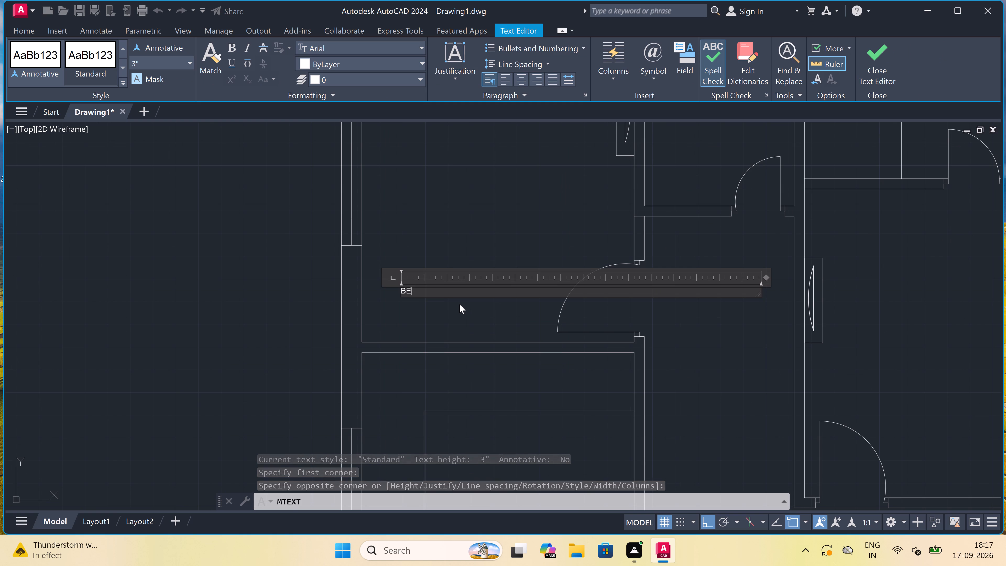
text(DROOM)
key(Return)
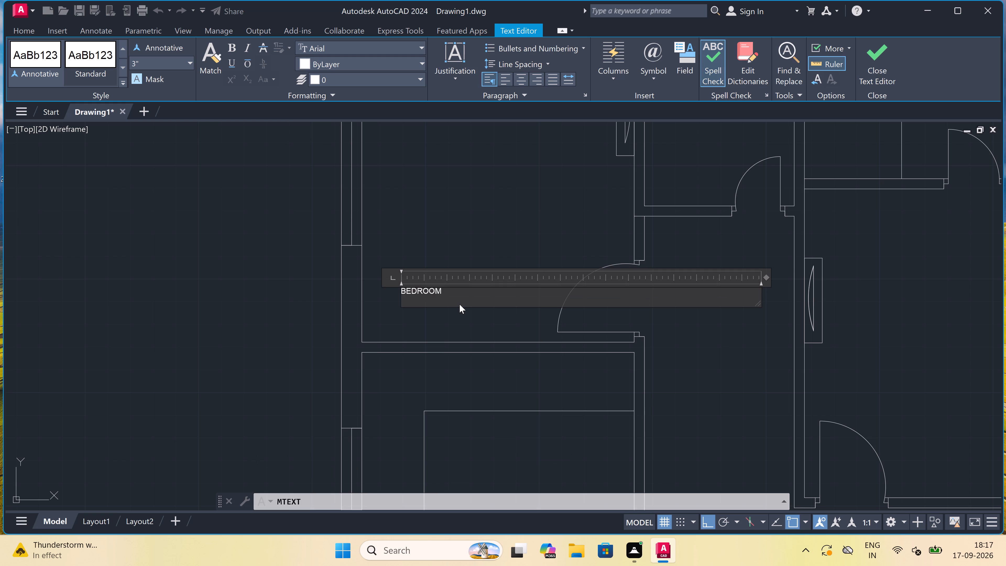
key(1)
text(0'0)
text("X11'0)
key(shift+quotedbl)
double_click(445, 234)
Start a multiline text label inside the L-shaped outline of the middle west room with the size 10'0"X10'0".
scroll(445, 234, down, 2)
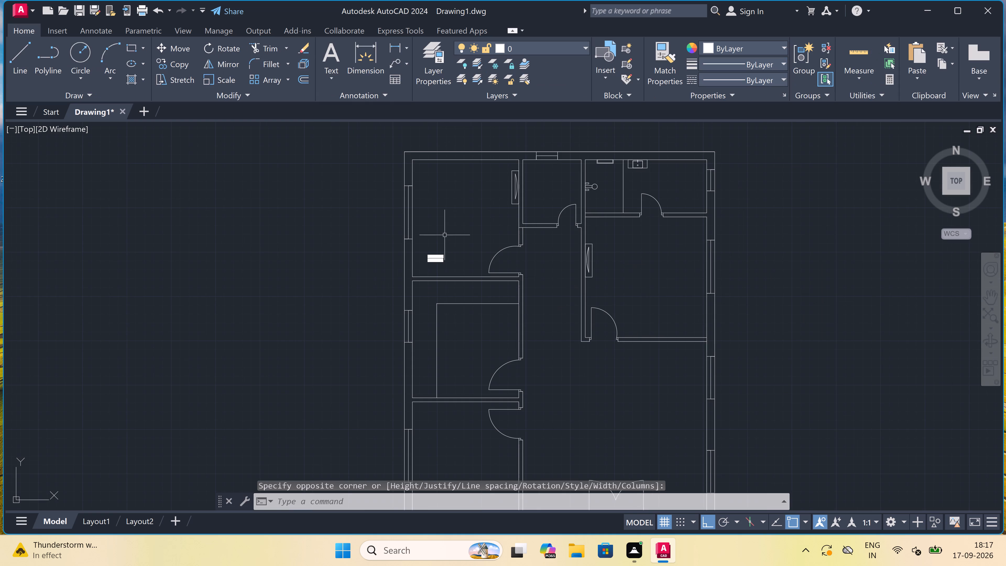
scroll(473, 410, up, 1)
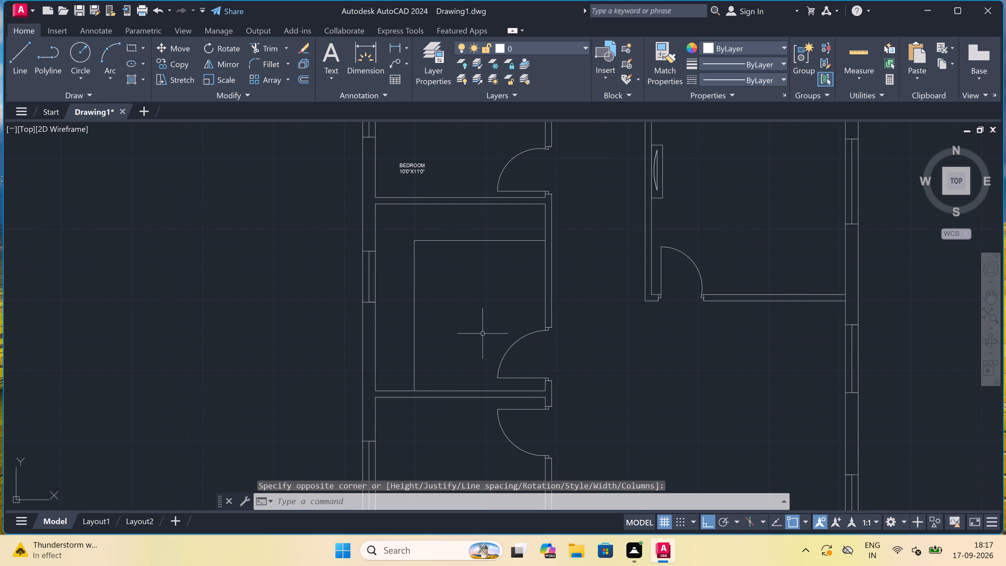
scroll(478, 315, up, 1)
key(space)
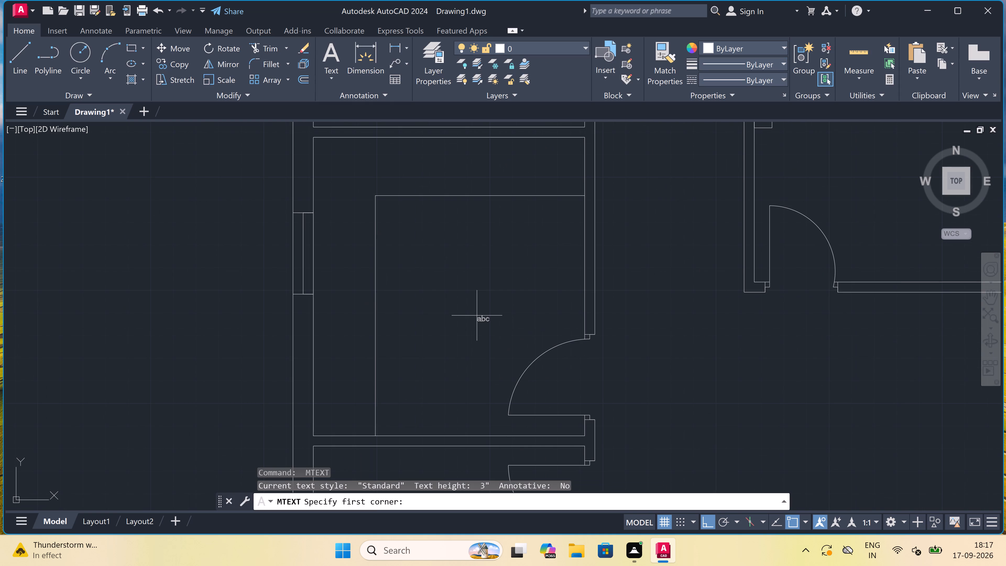
click(409, 276)
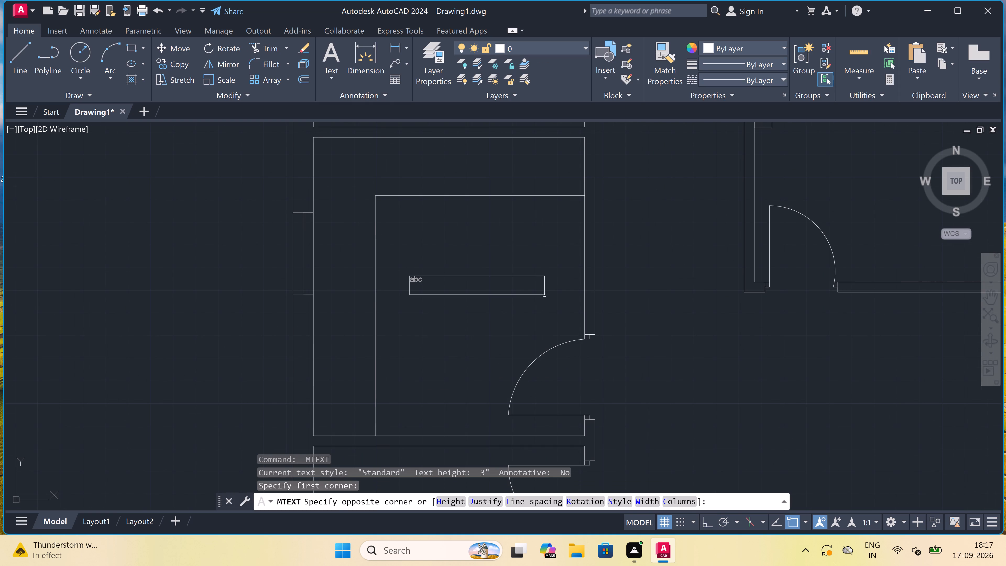
click(636, 292)
scroll(454, 311, down, 2)
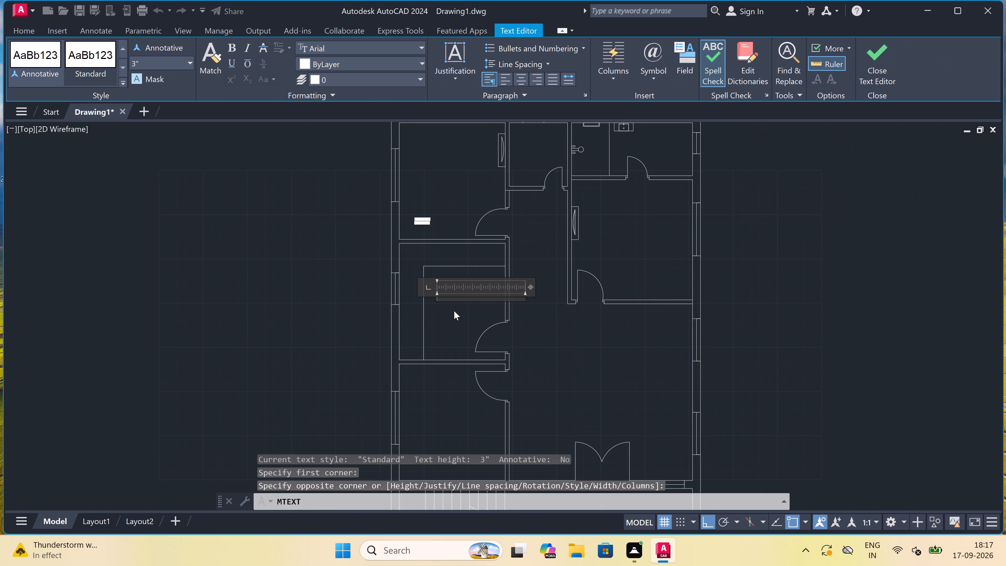
scroll(454, 311, up, 1)
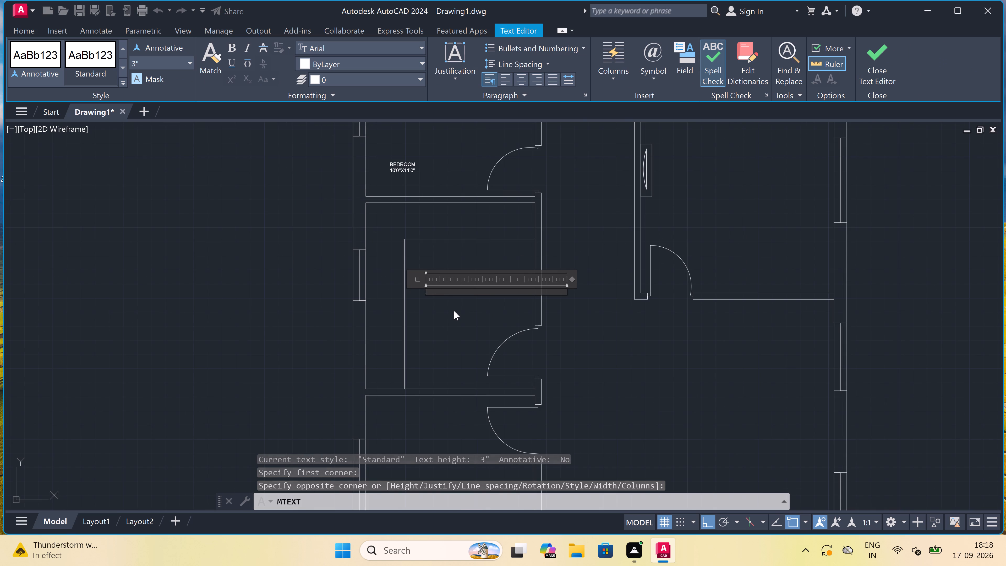
scroll(454, 311, up, 1)
key(1)
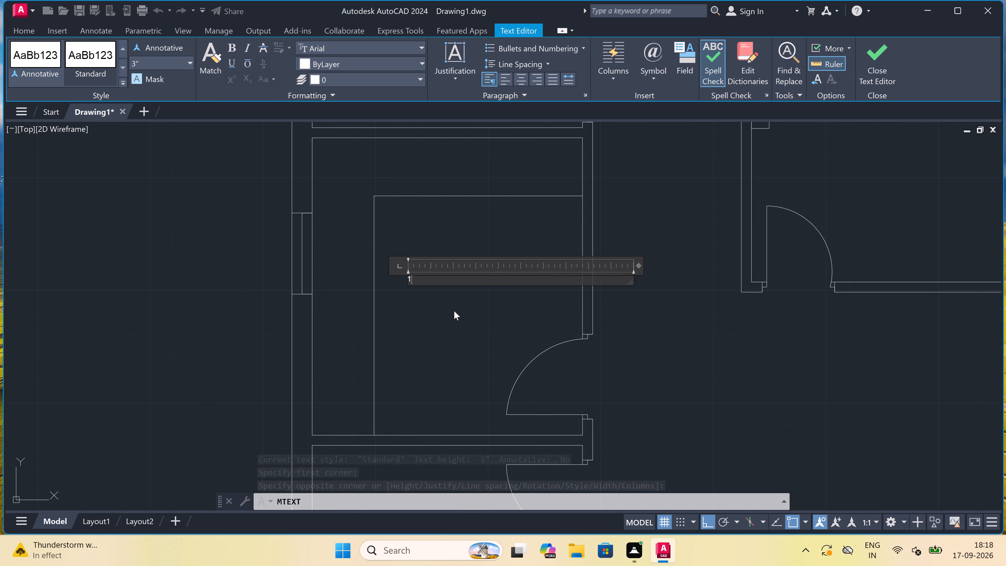
text(0'0"X10'0")
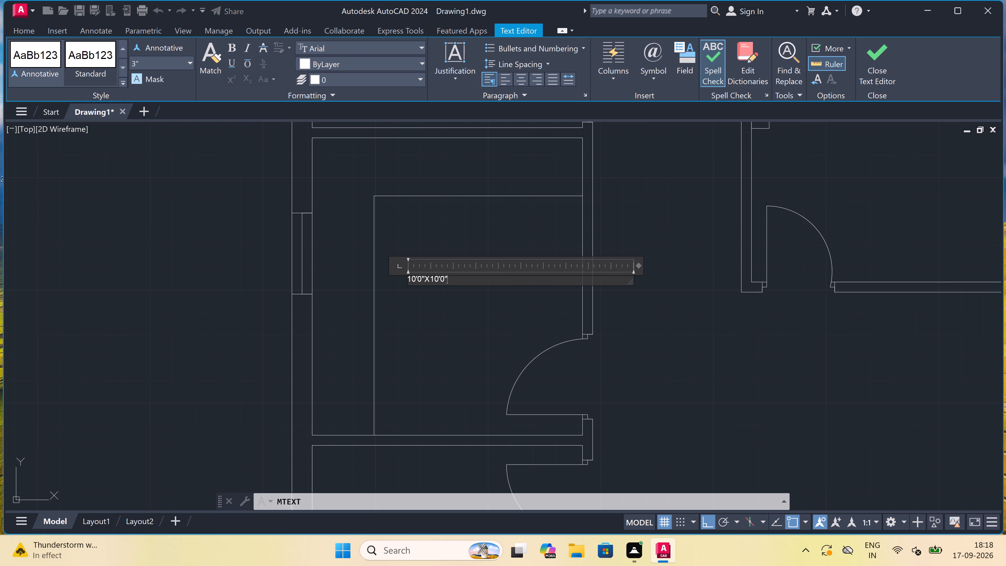
Insert KITCHEN on its own line above the size text in the middle west room and finish the label.
scroll(403, 280, up, 3)
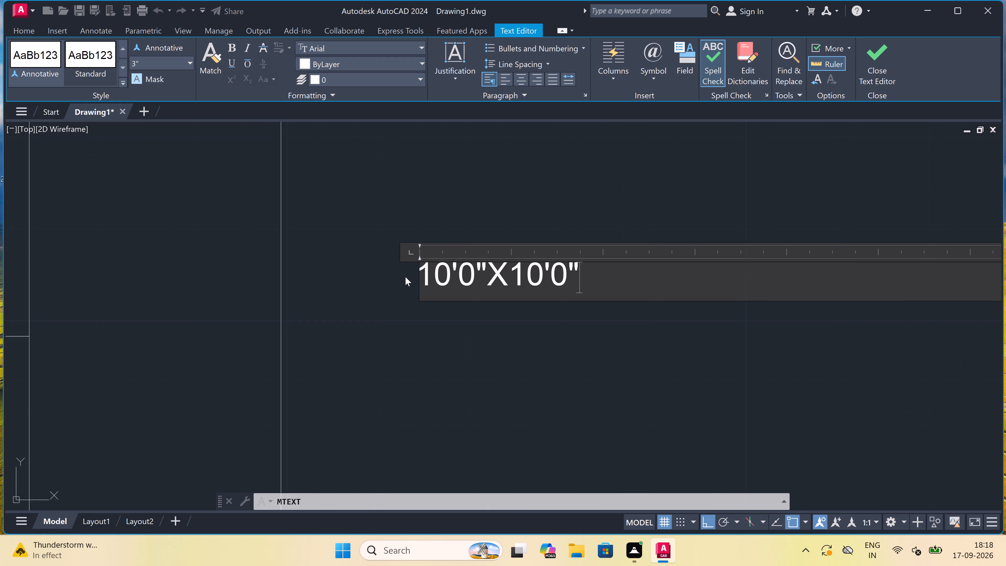
double_click(423, 276)
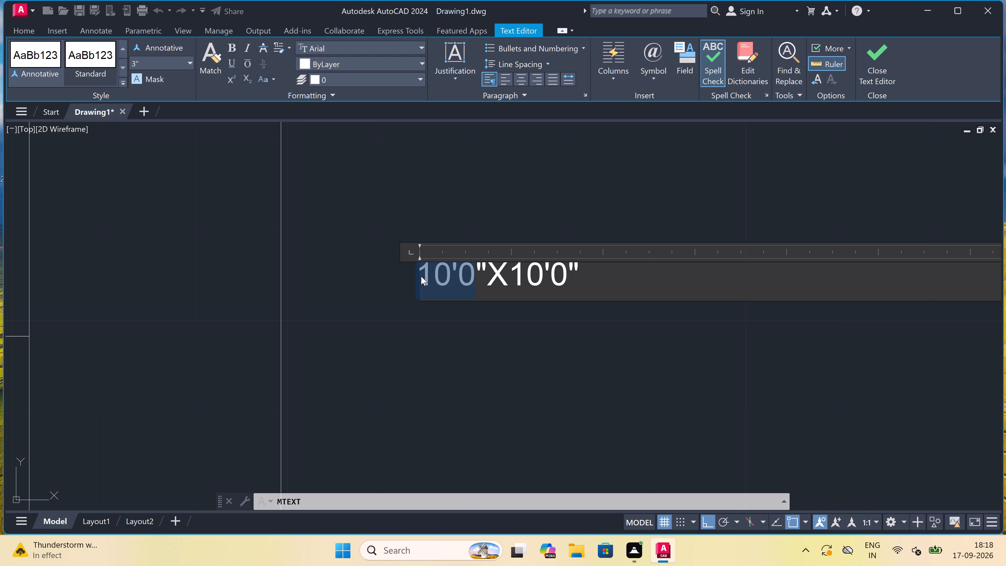
click(422, 275)
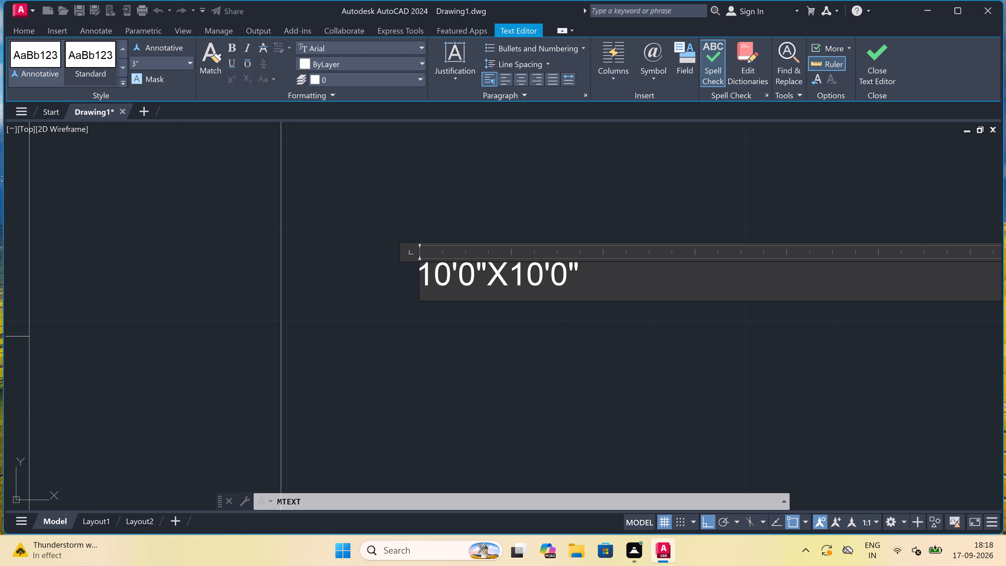
text(KI)
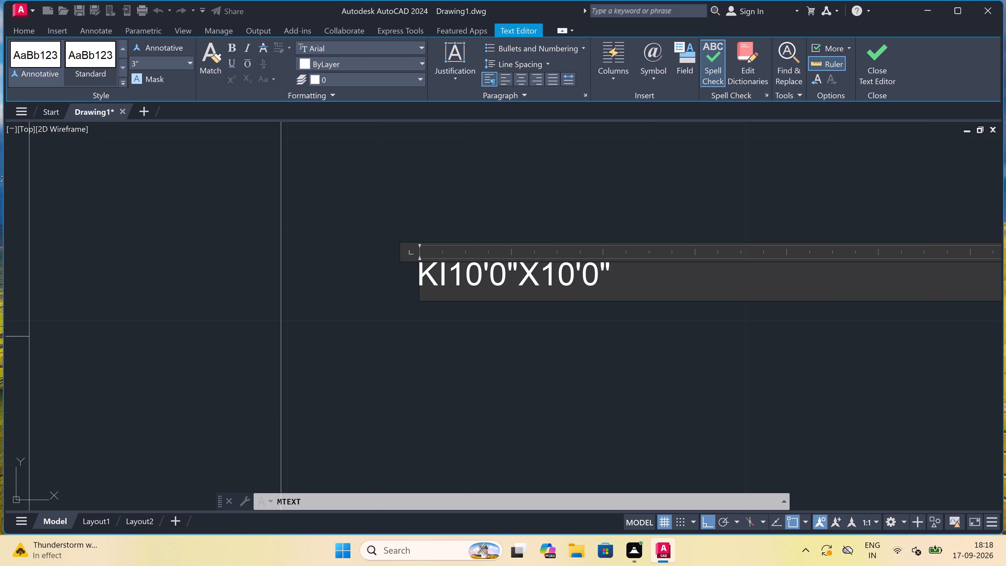
text(TCHEN)
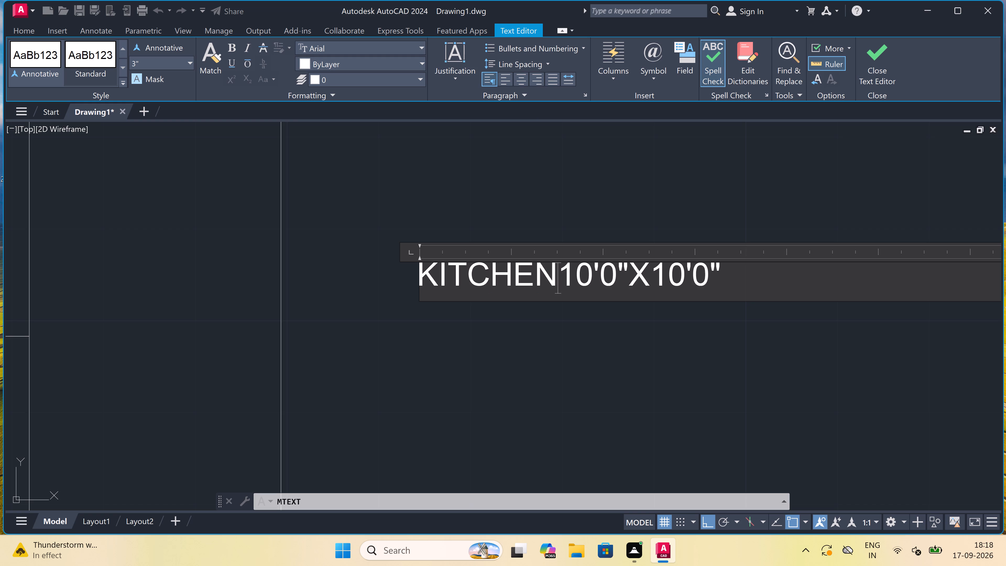
key(BackSpace)
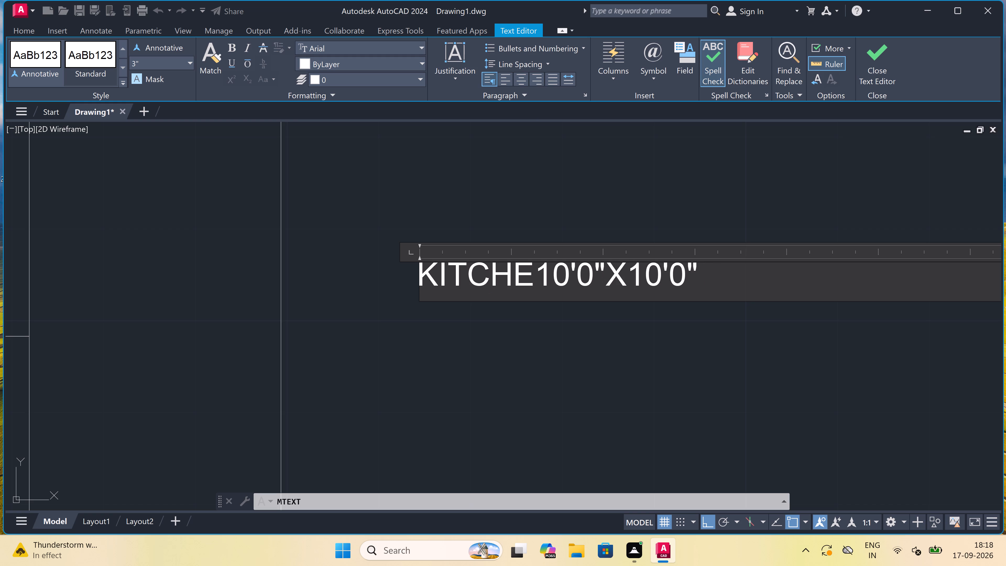
key(n)
key(Return)
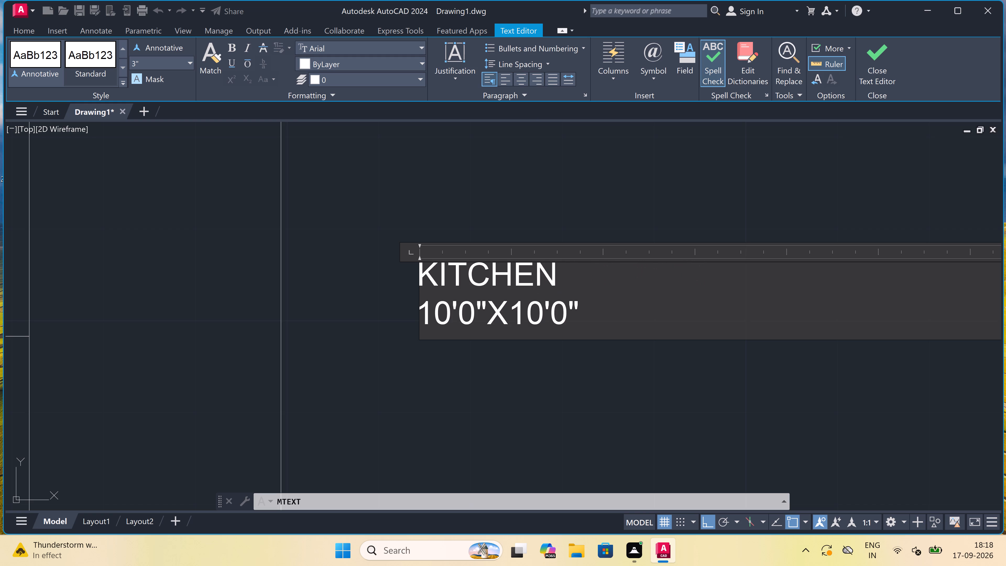
click(380, 281)
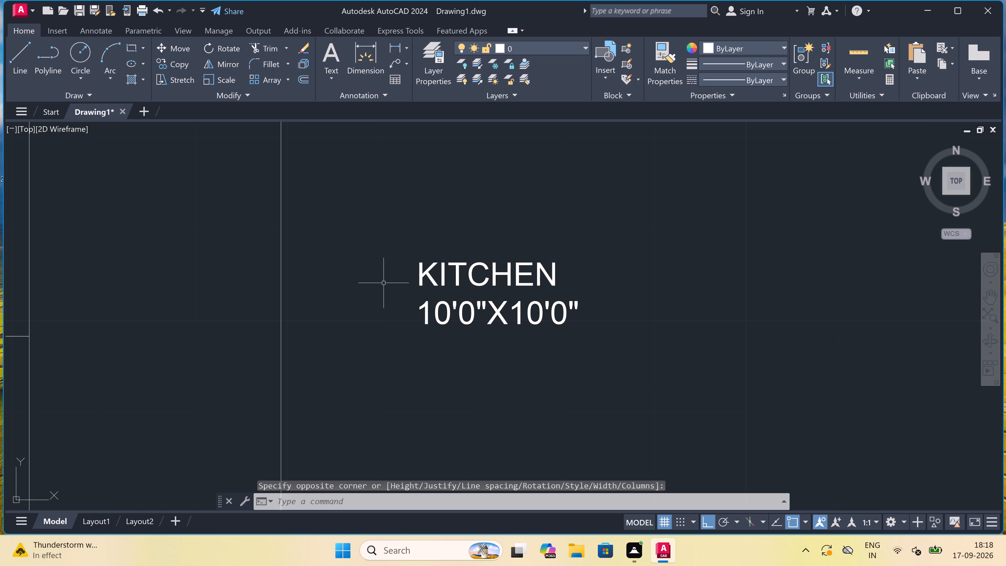
Add a multiline text label in the large northeast room, near its south wall, reading BEDROOM with 11'4"X11'5" on the second line.
scroll(425, 263, down, 5)
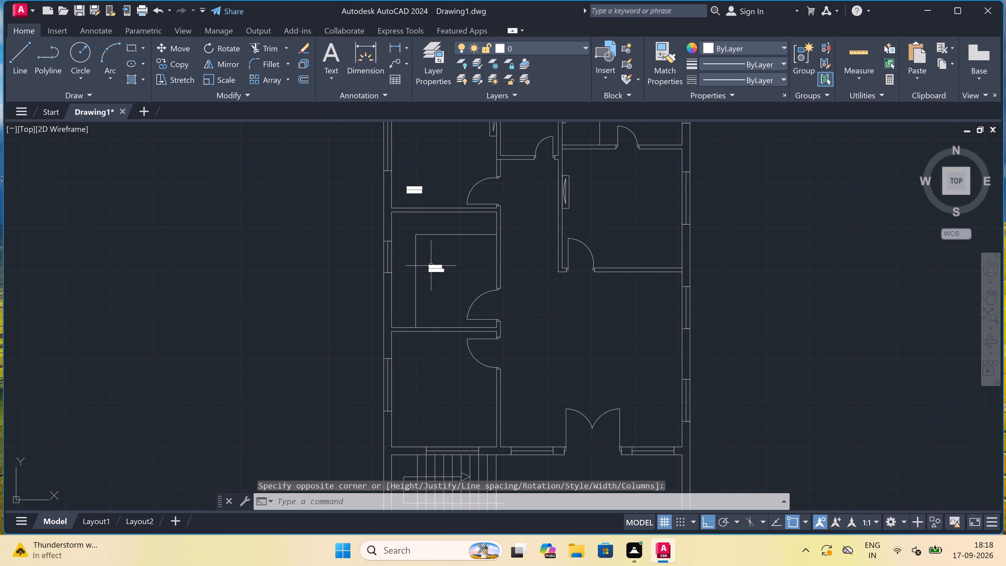
scroll(441, 266, down, 1)
scroll(582, 193, up, 3)
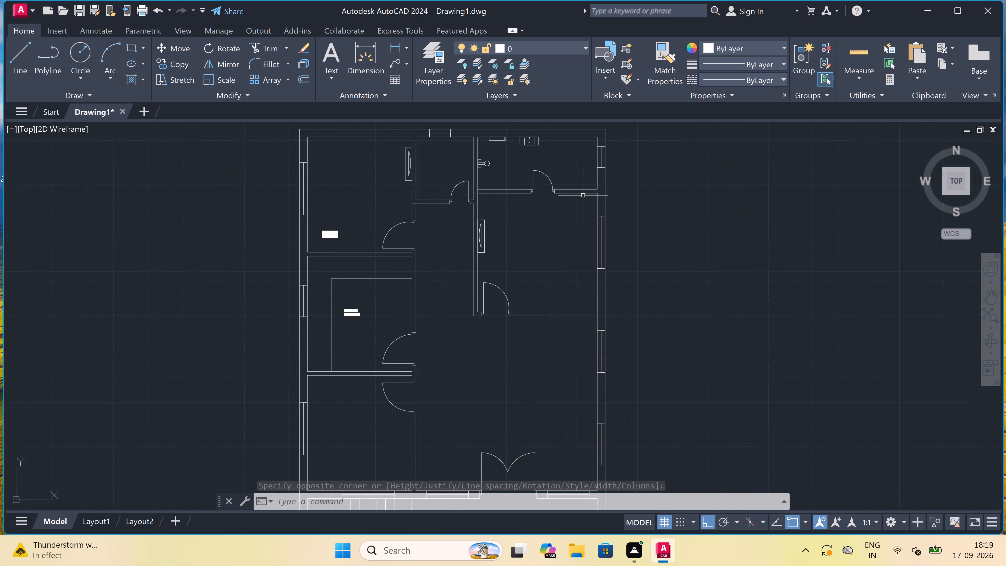
scroll(582, 225, down, 2)
scroll(581, 254, up, 2)
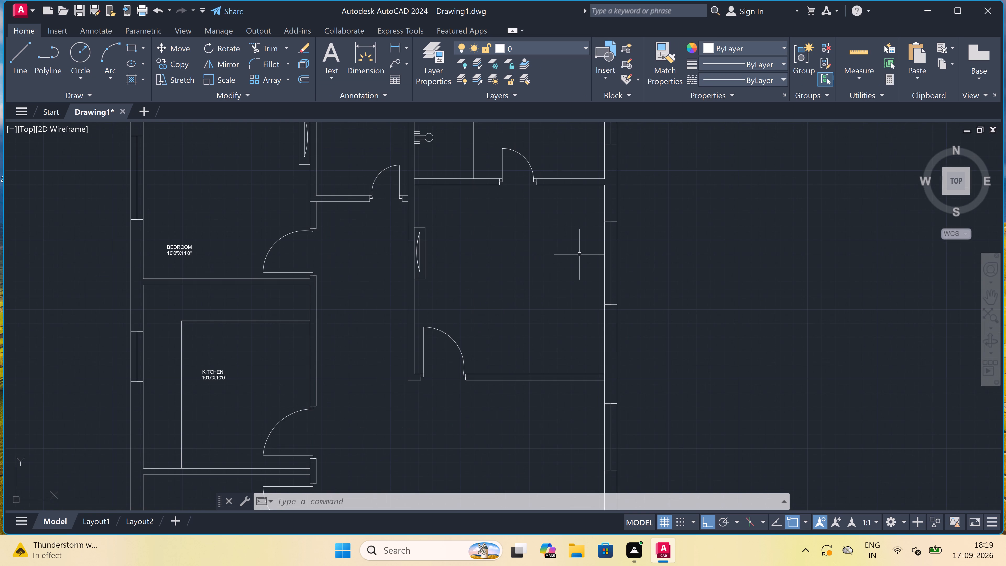
scroll(558, 313, up, 1)
scroll(558, 313, down, 3)
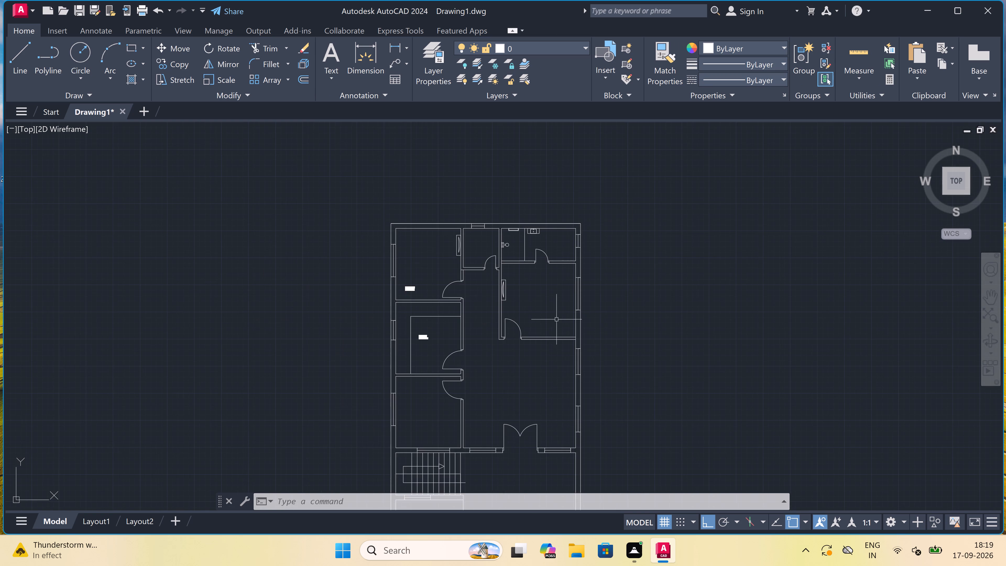
scroll(553, 333, up, 3)
key(space)
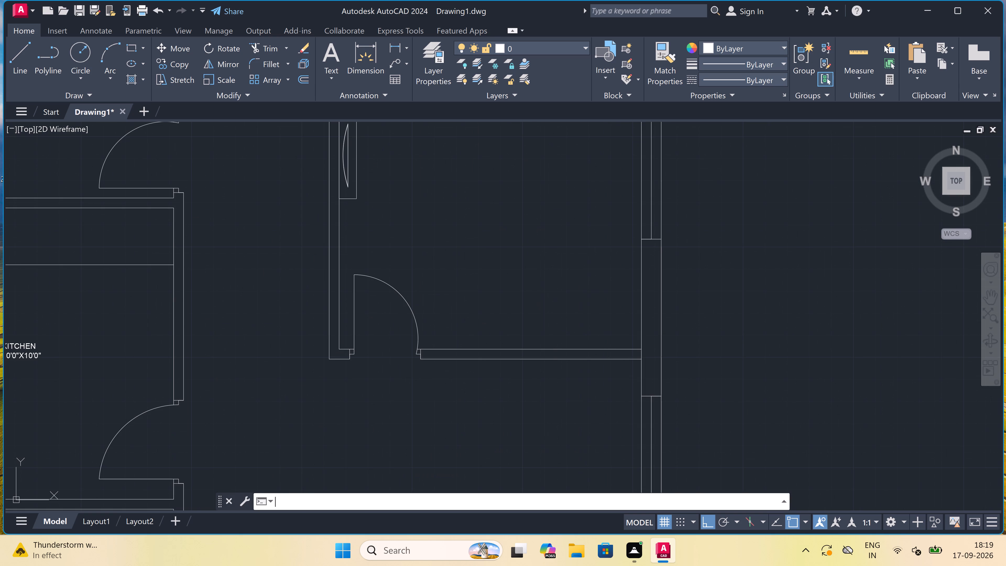
click(462, 308)
click(722, 327)
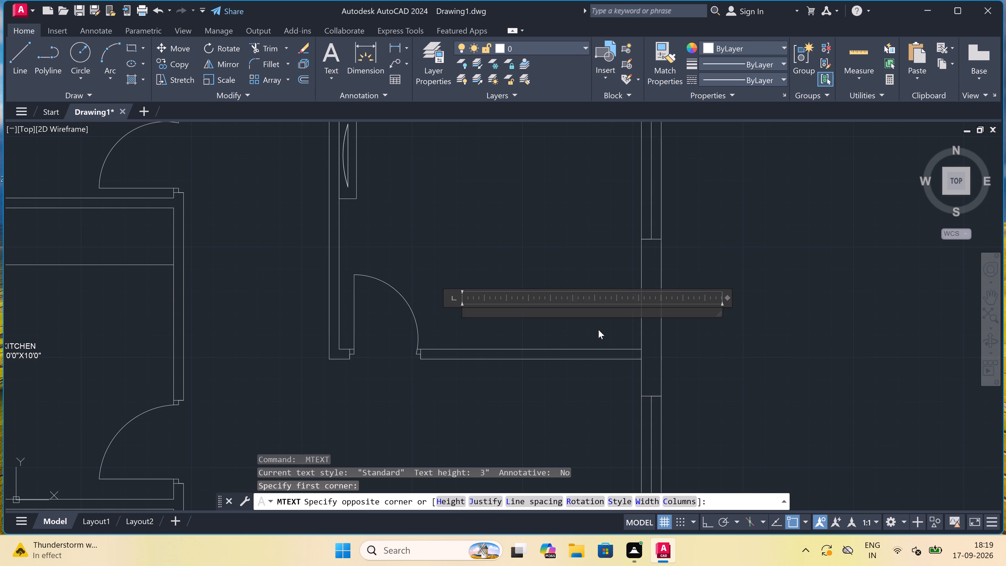
scroll(465, 332, up, 2)
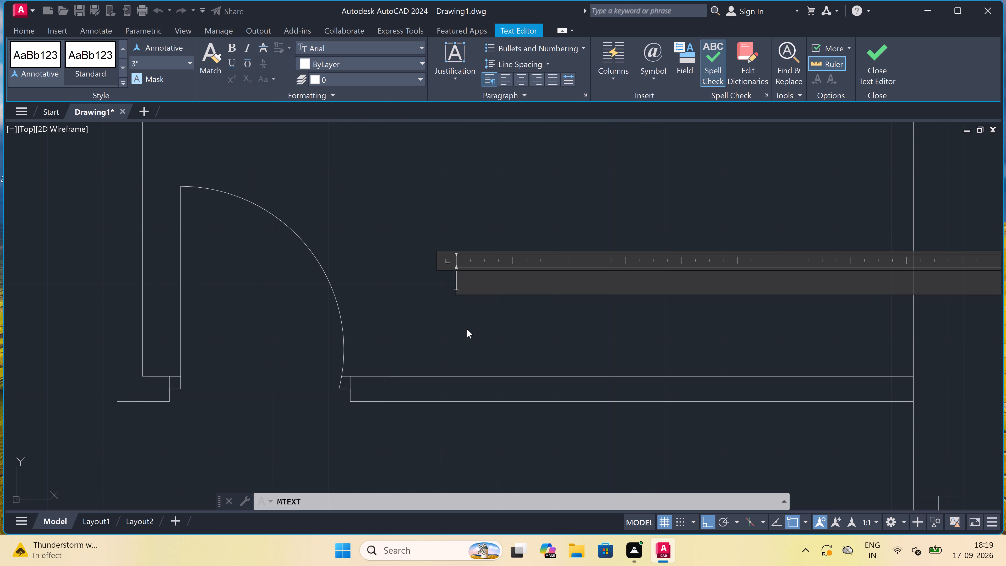
scroll(427, 345, up, 1)
scroll(425, 336, down, 1)
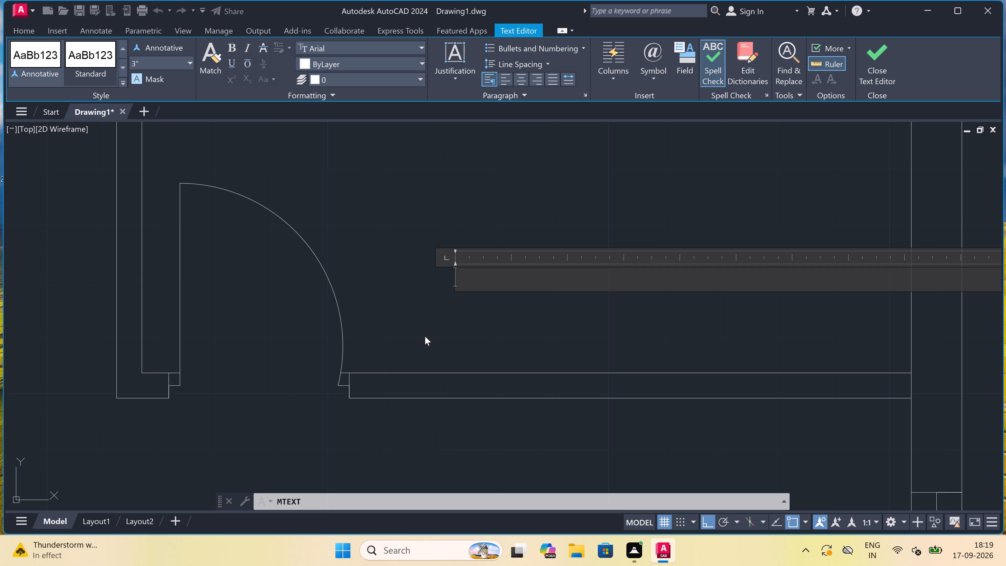
text(BEDROOM)
key(Return)
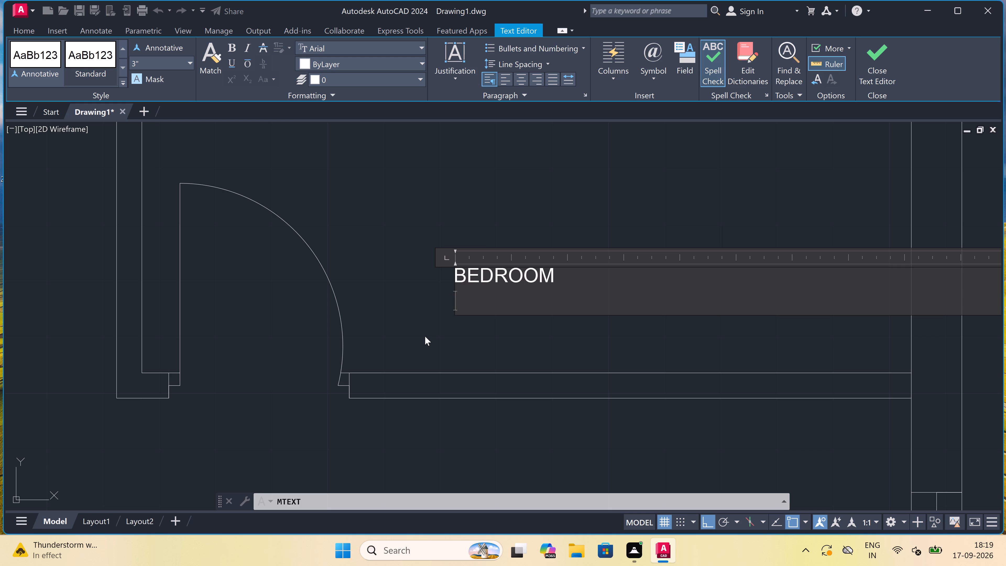
text(11)
key(apostrophe)
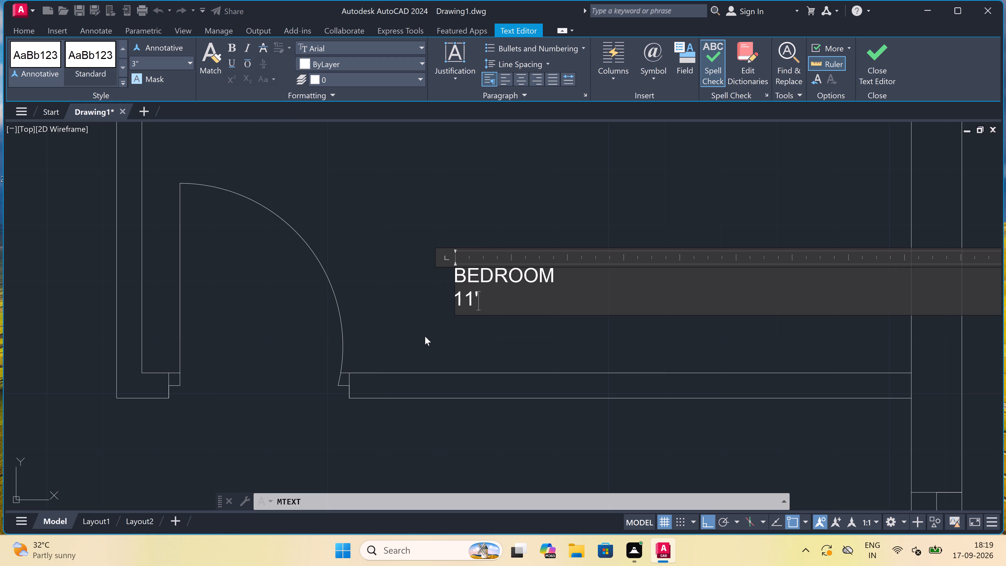
key(4)
text("X)
text(11)
key(apostrophe)
key(5)
key(shift+quotedbl)
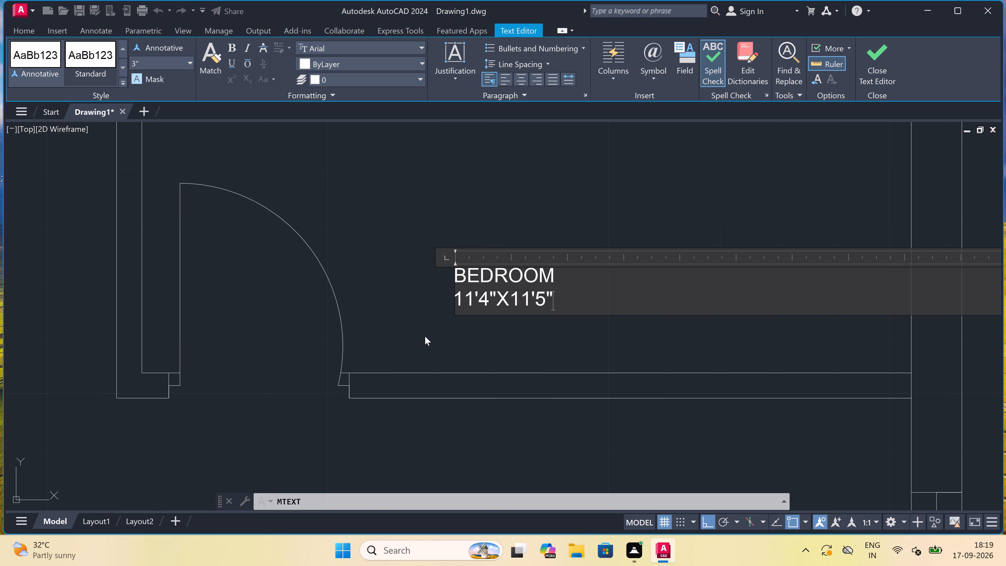
click(421, 318)
Add a multiline text label in the room south of the kitchen, near its north wall, reading BEDROOM with 10'0"X10'0" on the second line.
scroll(425, 273, down, 7)
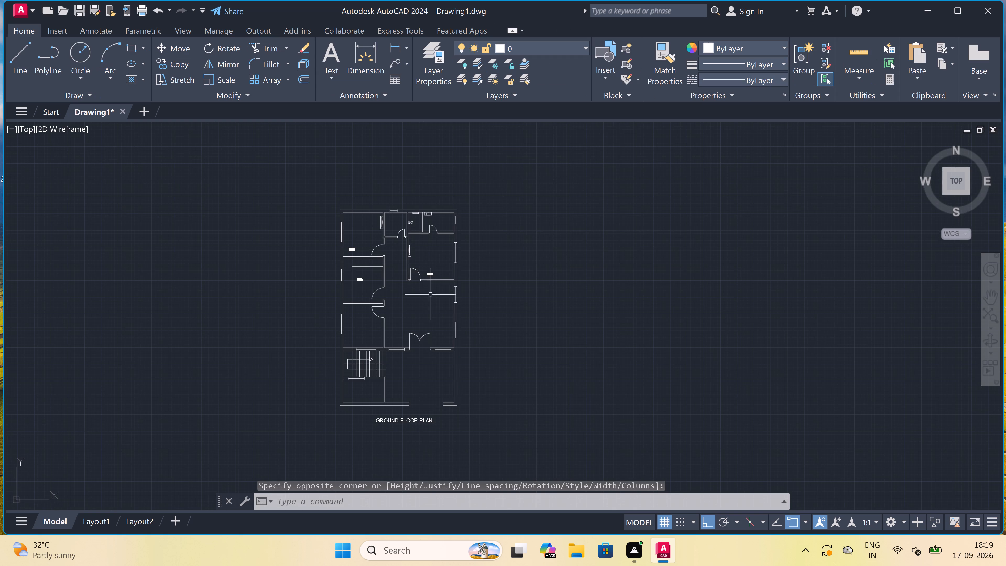
scroll(435, 339, up, 3)
scroll(434, 332, down, 1)
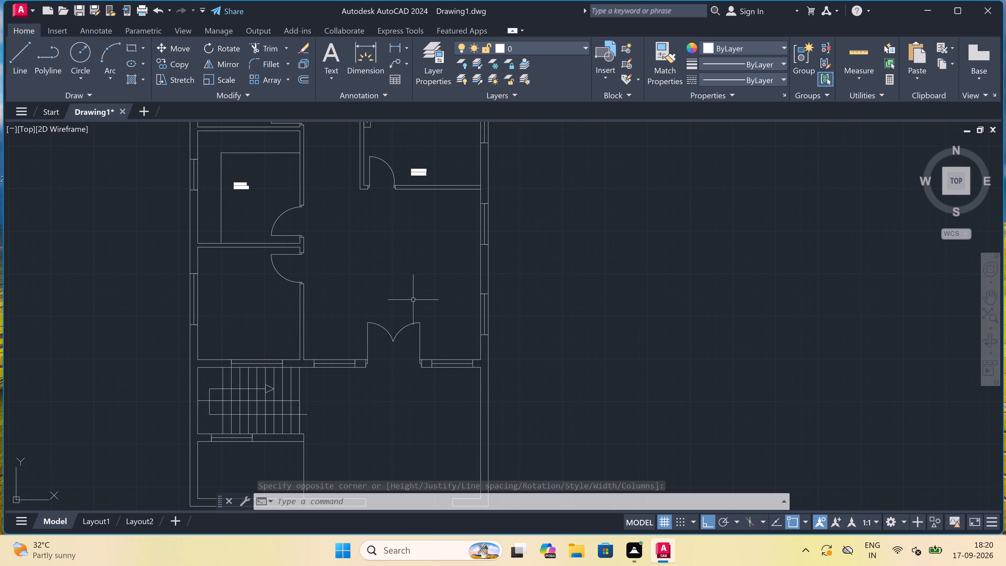
scroll(409, 295, up, 2)
scroll(404, 288, down, 3)
scroll(384, 249, up, 3)
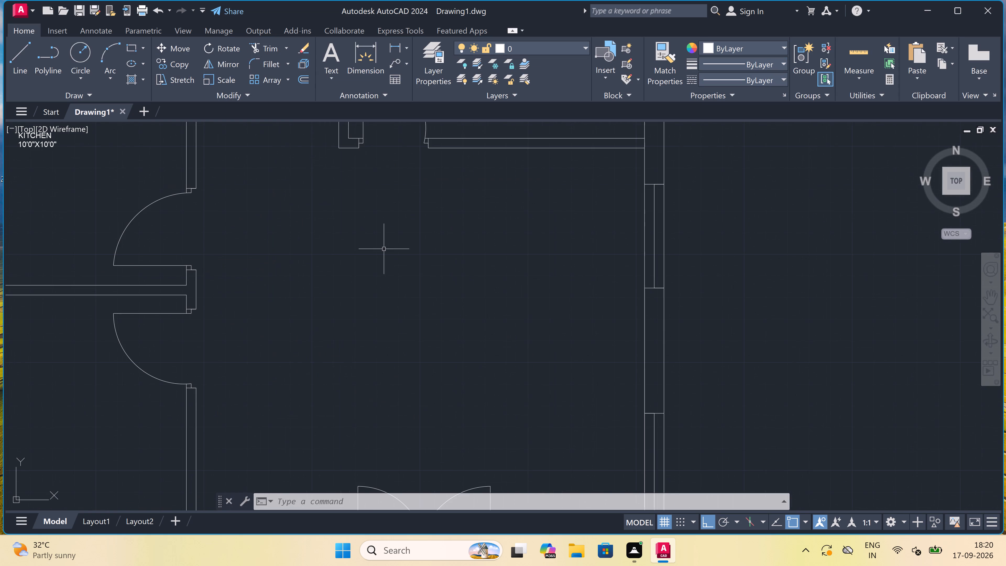
scroll(384, 252, down, 1)
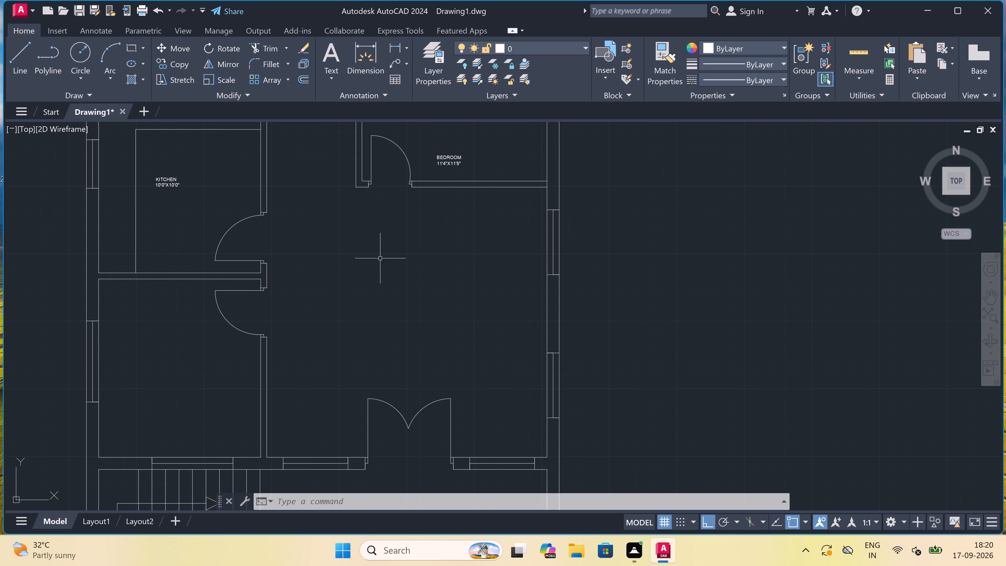
scroll(380, 258, down, 3)
scroll(336, 269, up, 3)
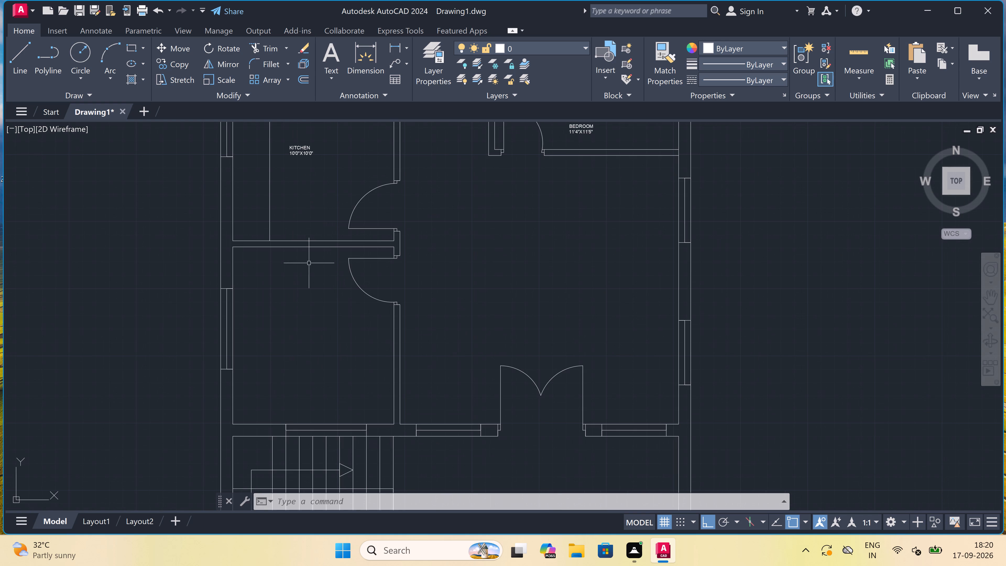
scroll(279, 252, up, 1)
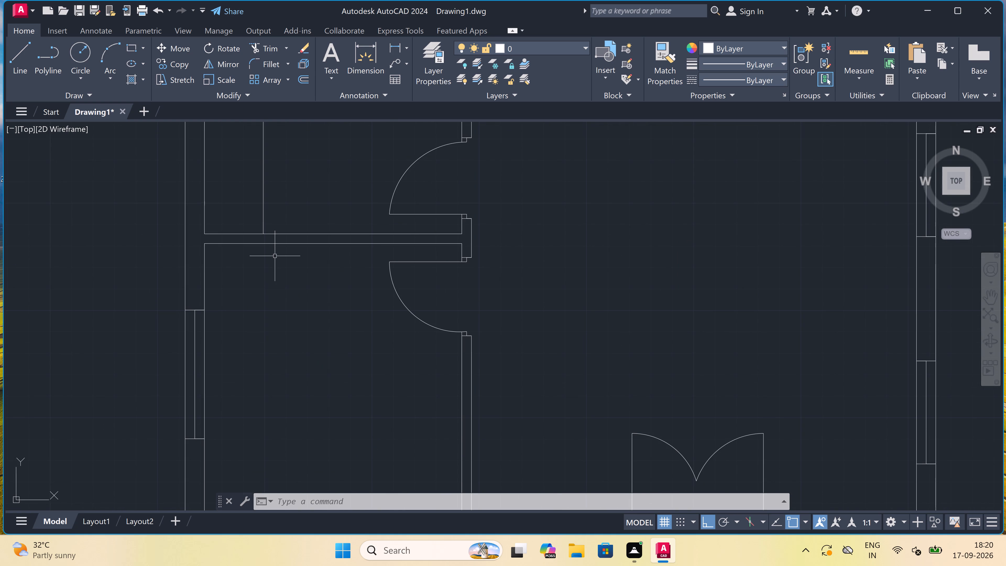
key(space)
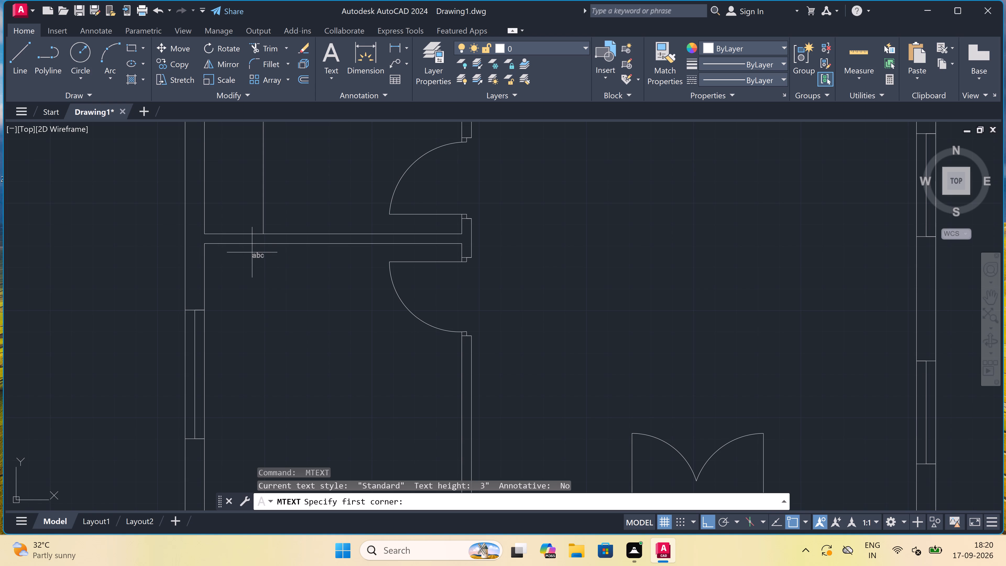
scroll(252, 252, down, 1)
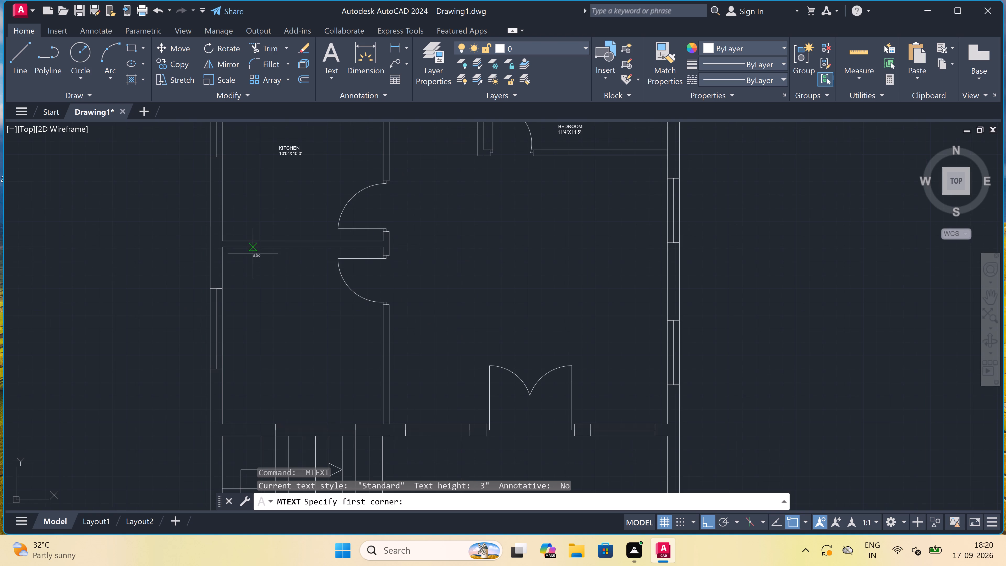
scroll(237, 260, up, 1)
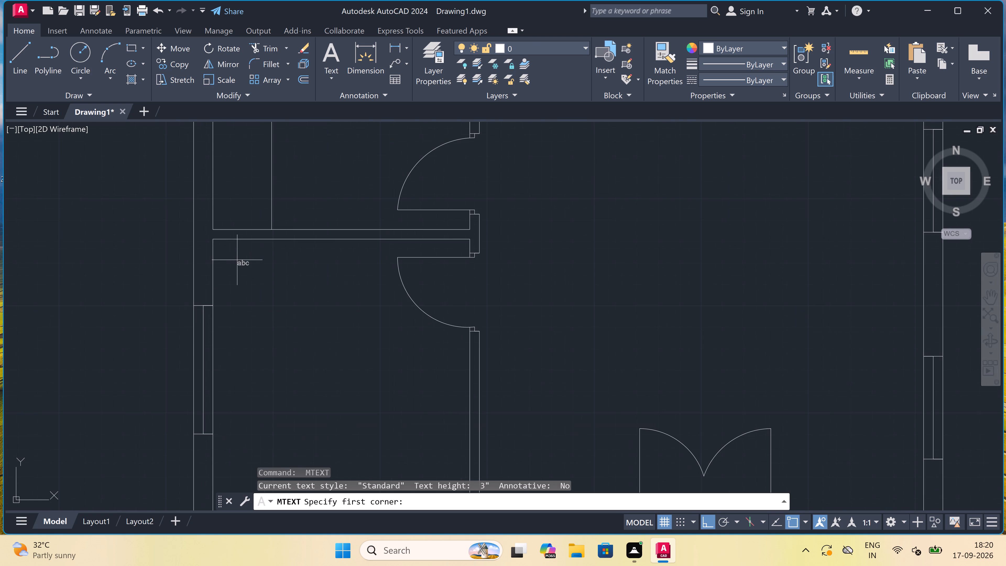
click(237, 260)
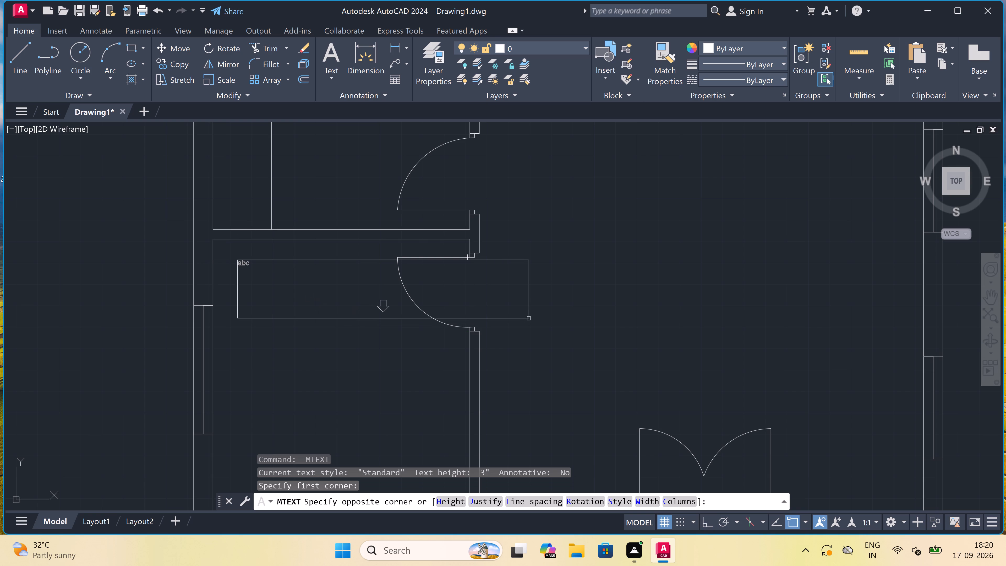
click(529, 315)
scroll(277, 278, up, 3)
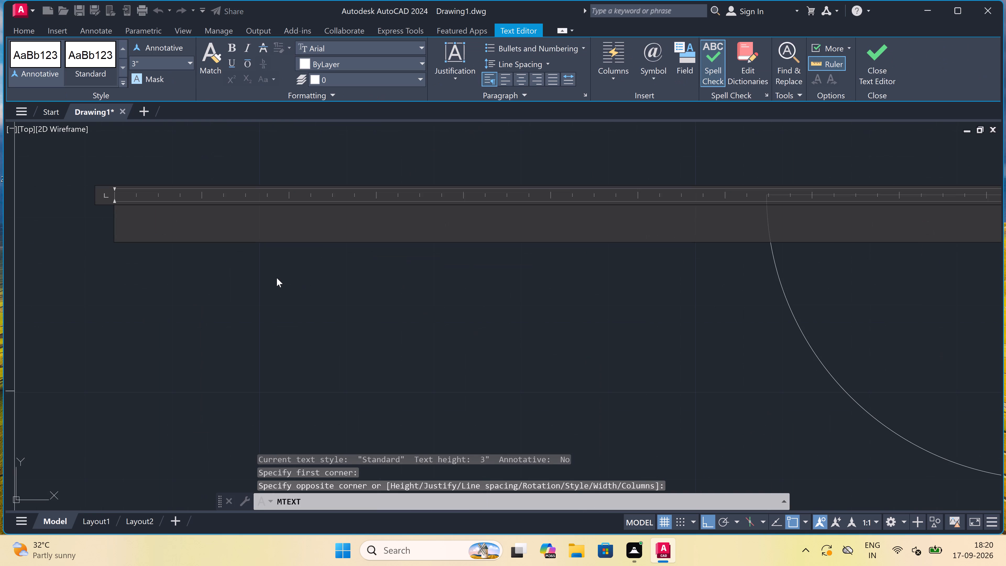
scroll(277, 278, down, 2)
scroll(211, 270, up, 3)
scroll(211, 270, down, 1)
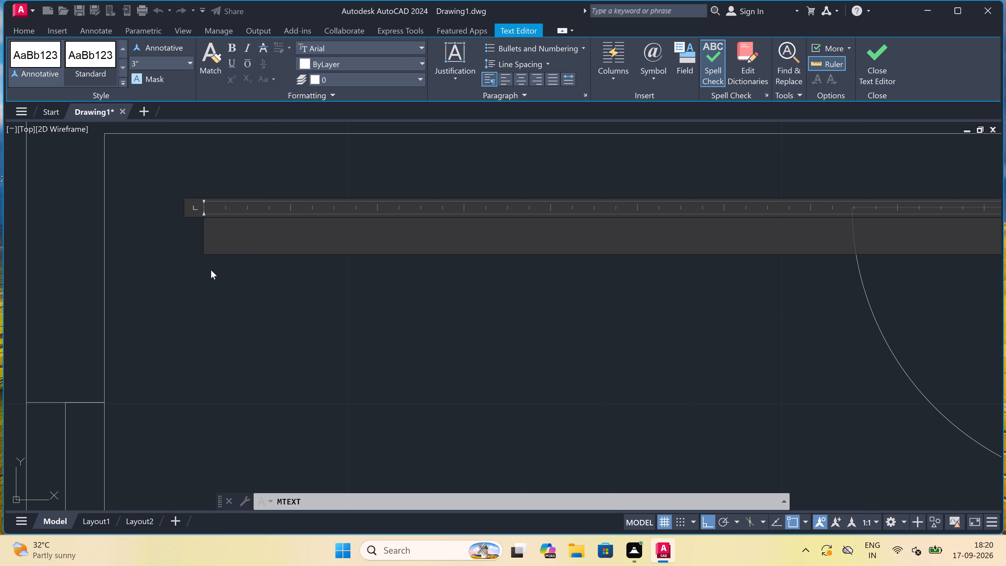
text(BEDR)
text(OOM)
key(Return)
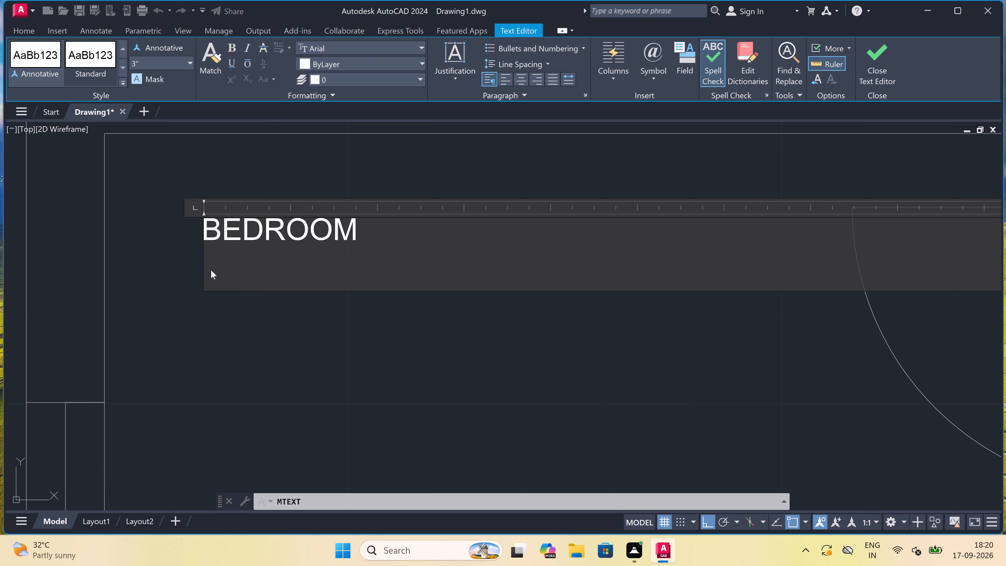
text(11)
text('0")
key(x)
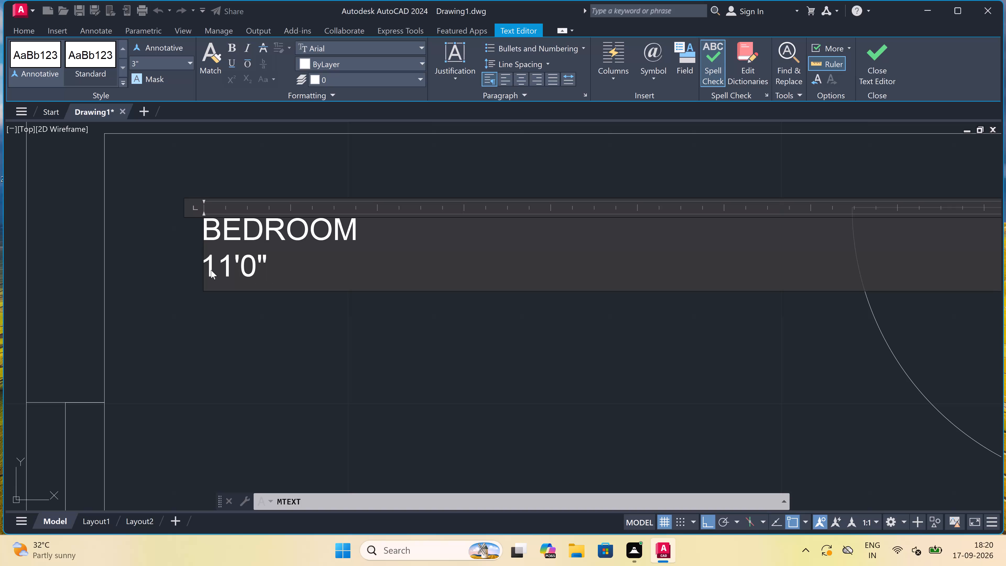
text(11)
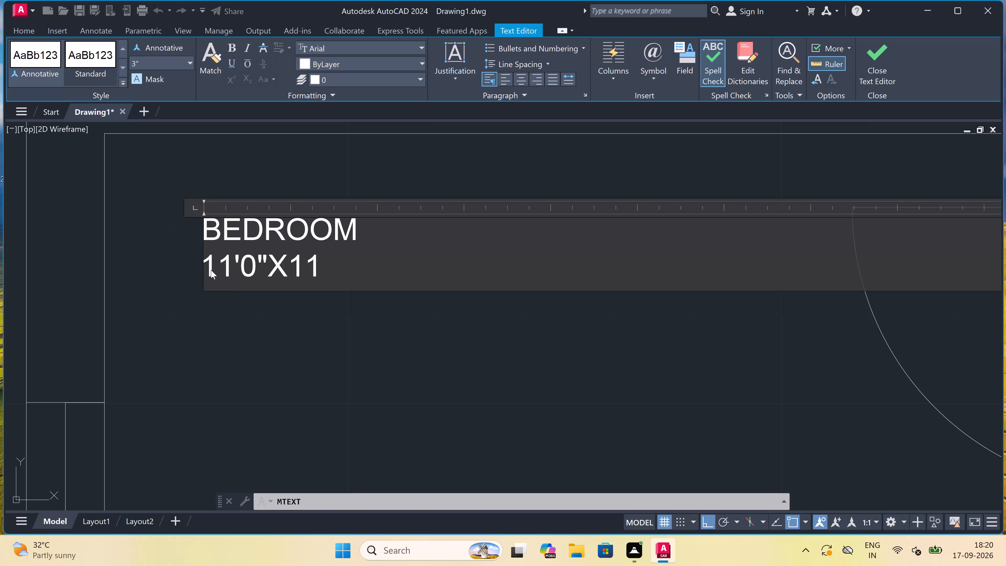
key(BackSpace)
key(BackSpace)
key(BackSpace)
key(BackSpace)
key(BackSpace)
key(BackSpace)
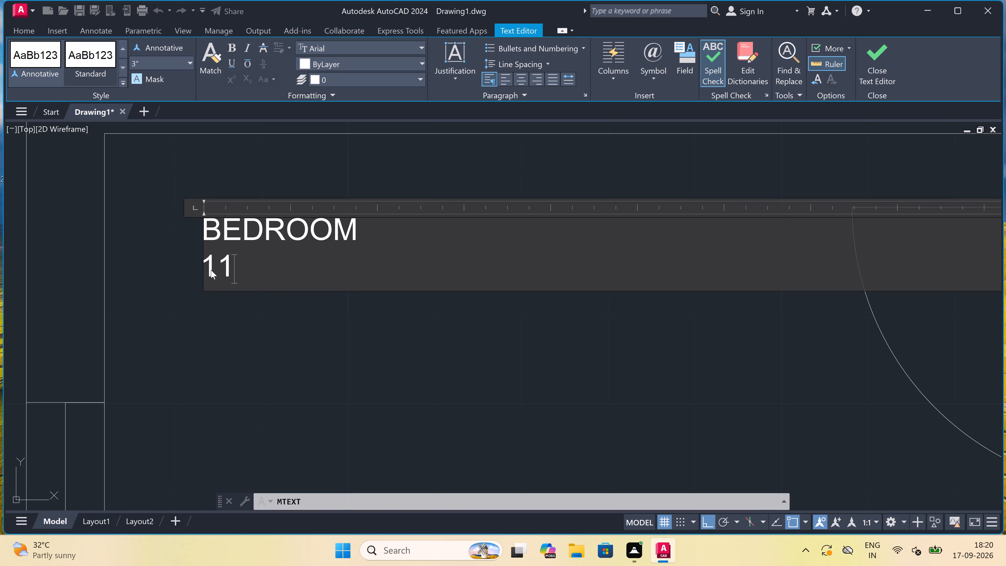
key(BackSpace)
text(0'0"X10'0")
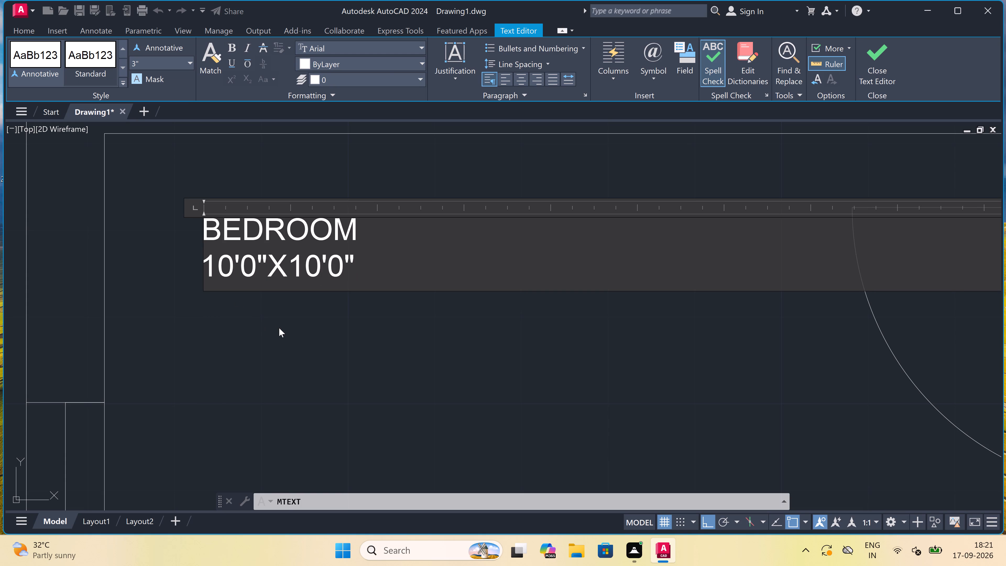
double_click(279, 328)
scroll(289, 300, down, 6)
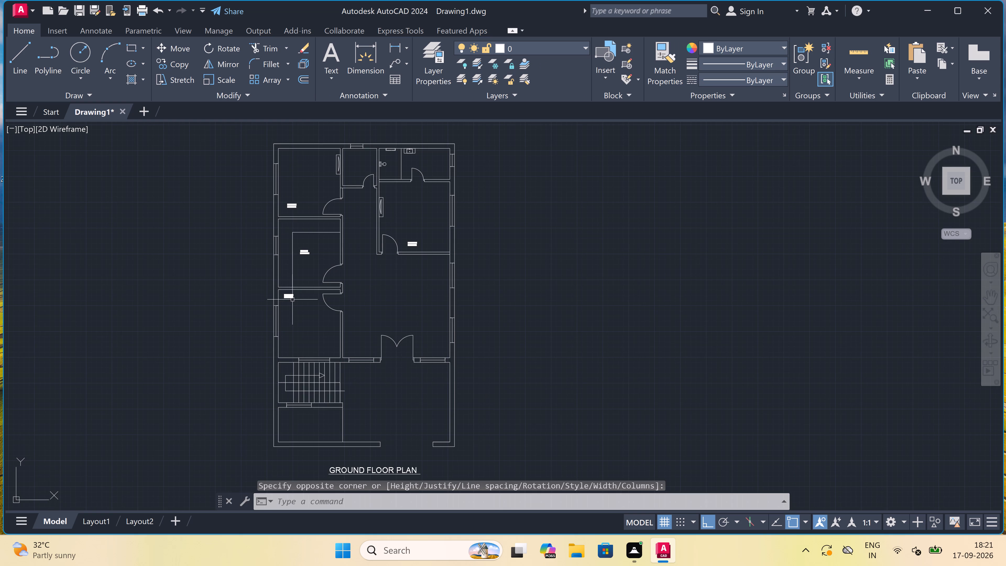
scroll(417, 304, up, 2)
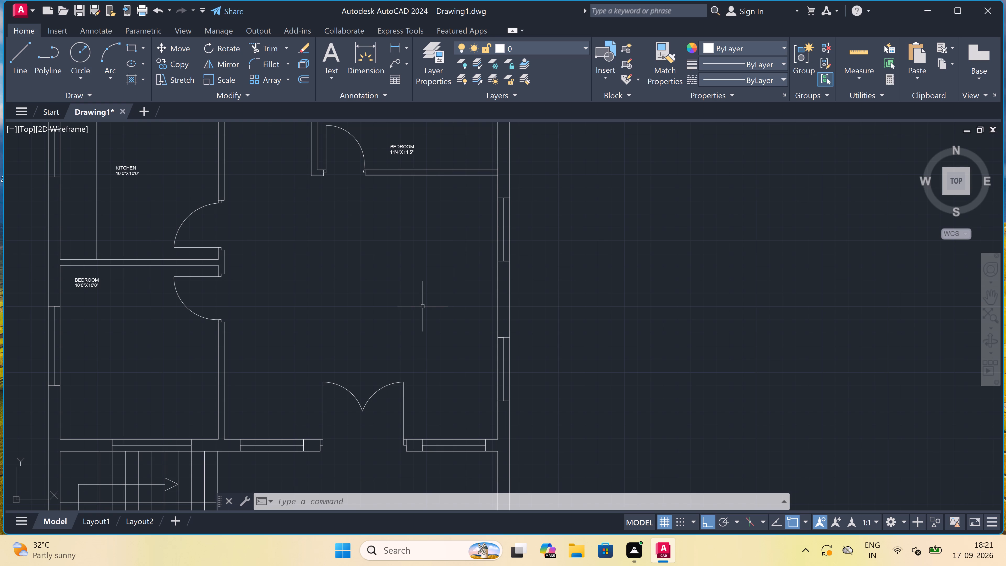
Add a multiline text label reading LIVING HALL in the large central room, north of the double entrance door.
text(MT)
key(space)
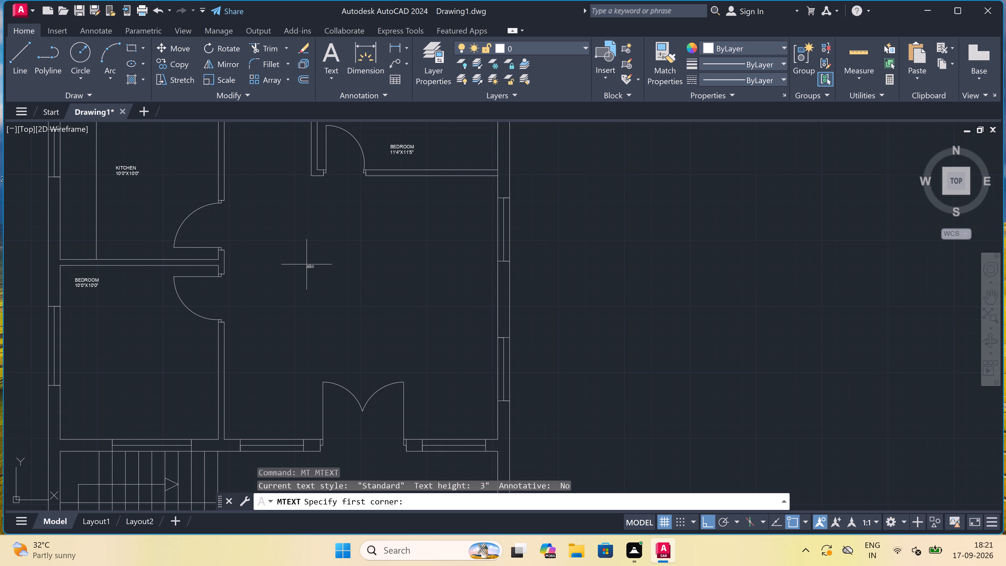
click(352, 278)
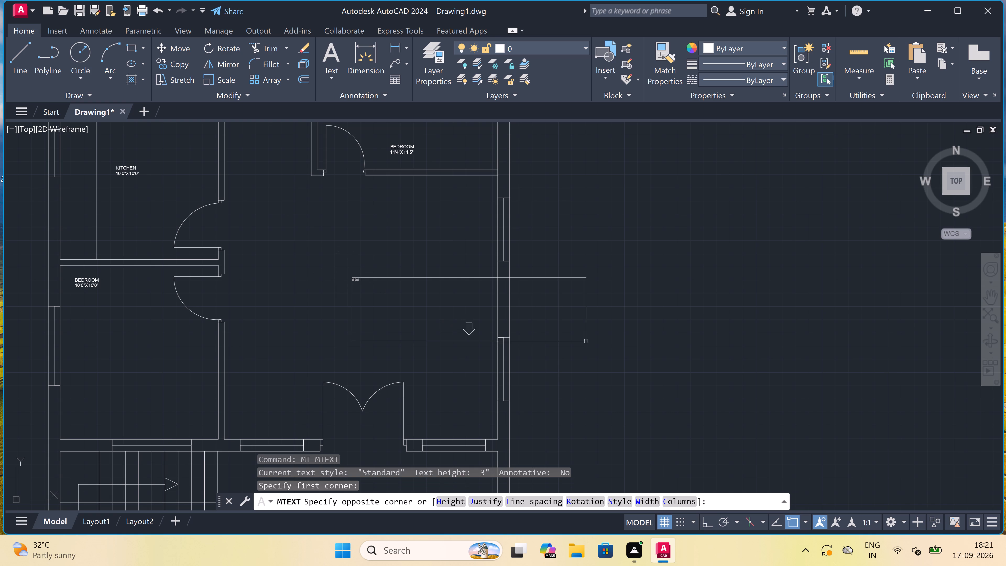
click(650, 304)
scroll(364, 307, up, 2)
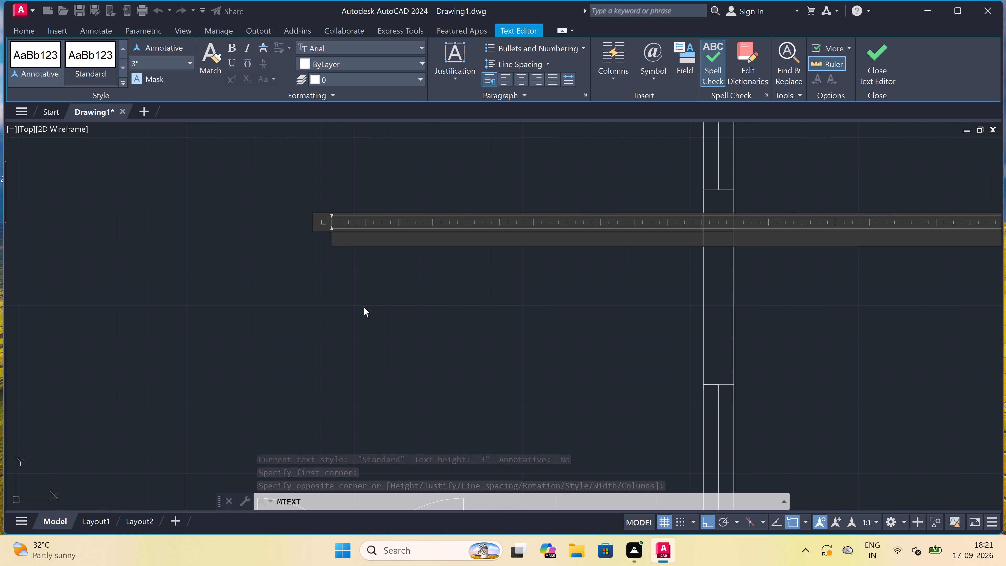
key(l)
text(IVING HALL)
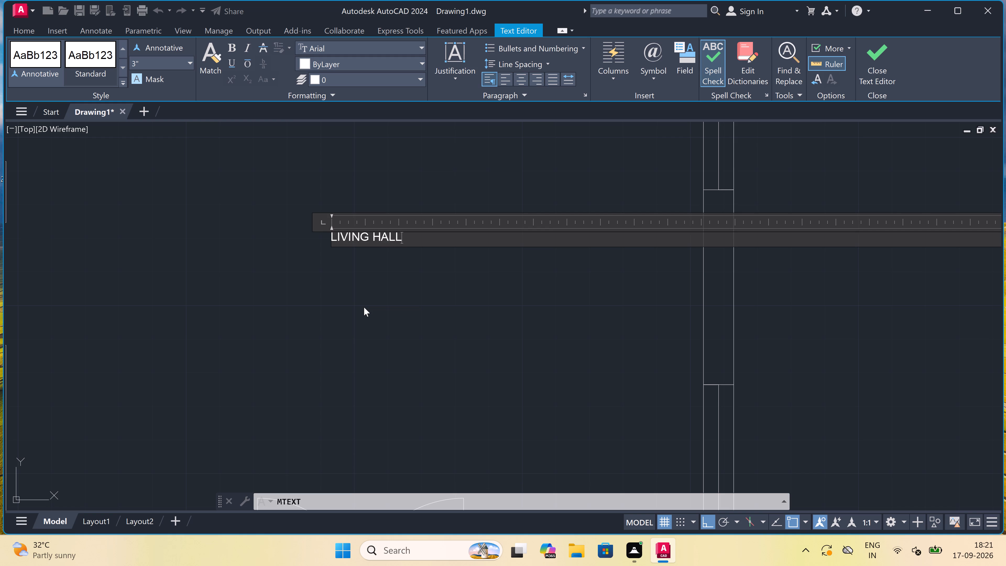
click(357, 299)
Add a multiline text label in the small north room east of the northwest bedroom, reading TOILET with 5'6"X6'0" on the second line.
scroll(389, 267, down, 3)
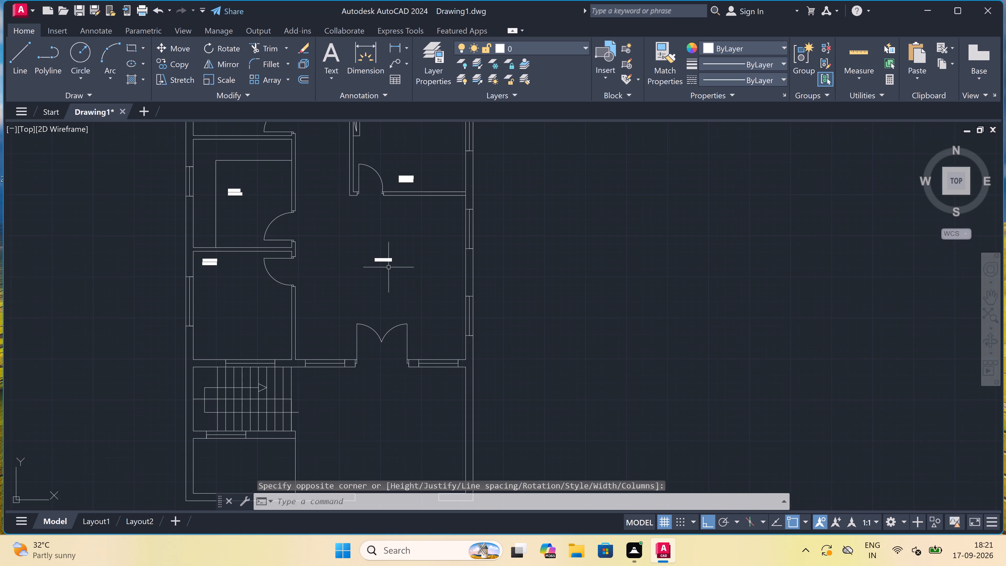
scroll(389, 267, down, 2)
scroll(373, 285, up, 3)
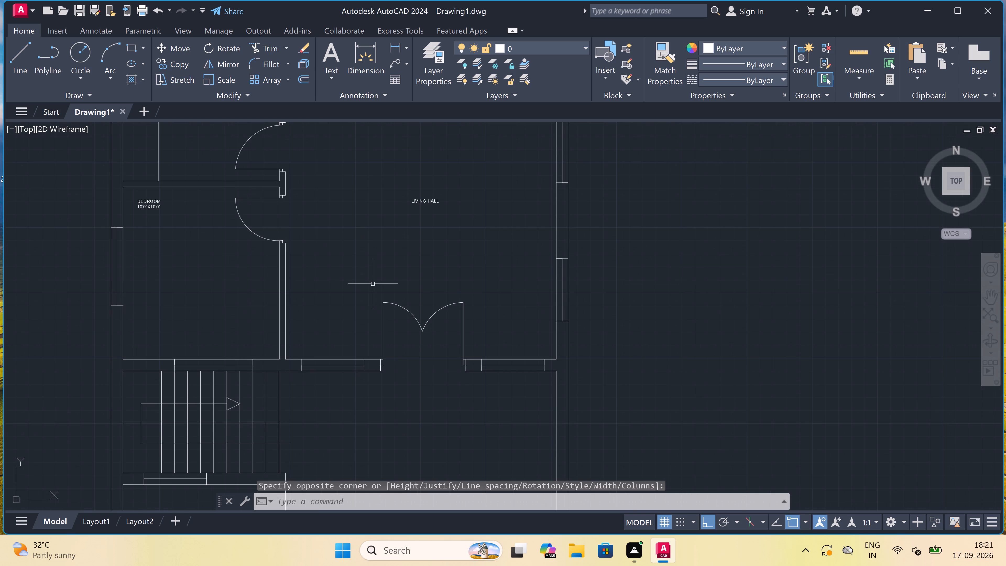
scroll(374, 276, down, 4)
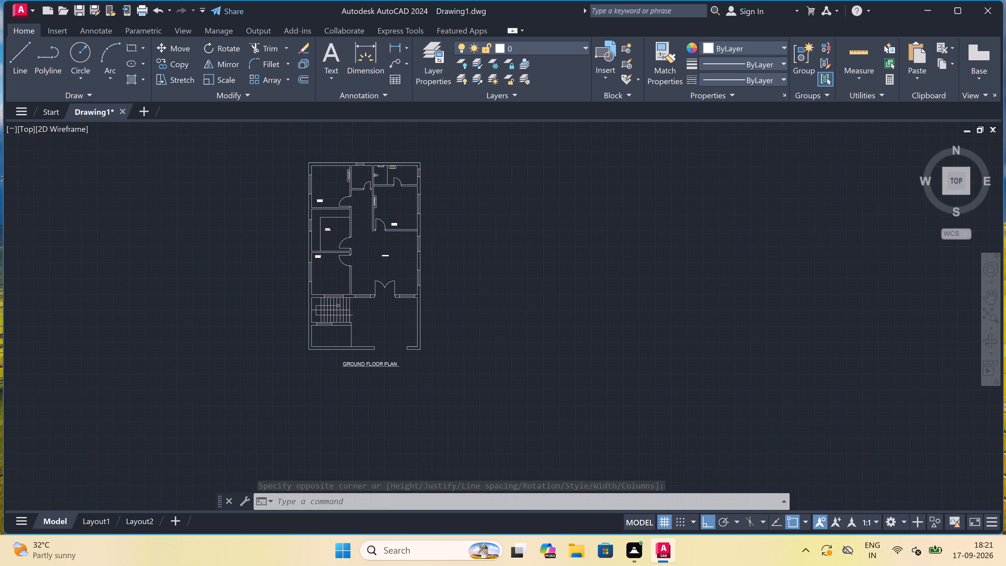
scroll(362, 215, up, 3)
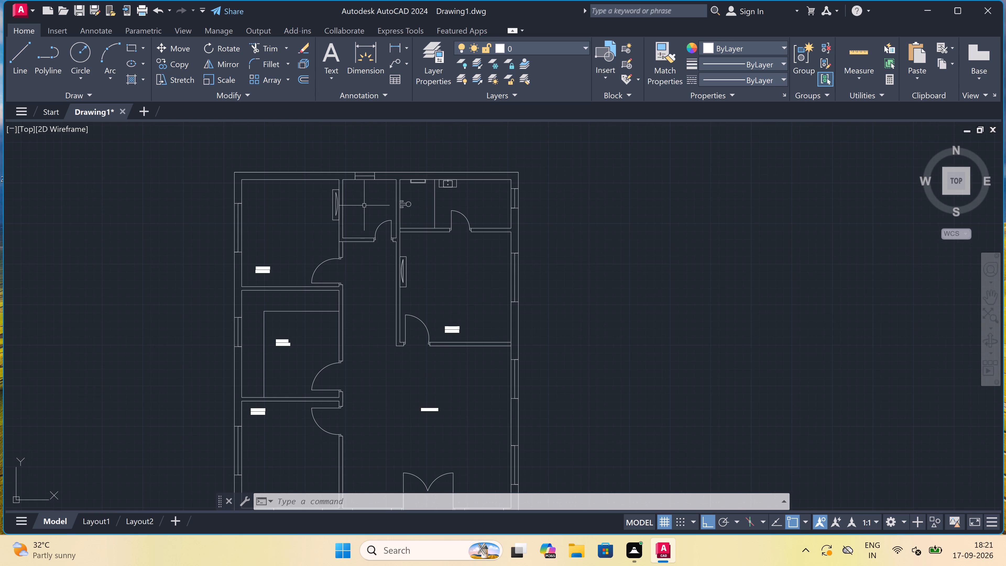
scroll(364, 197, up, 2)
key(space)
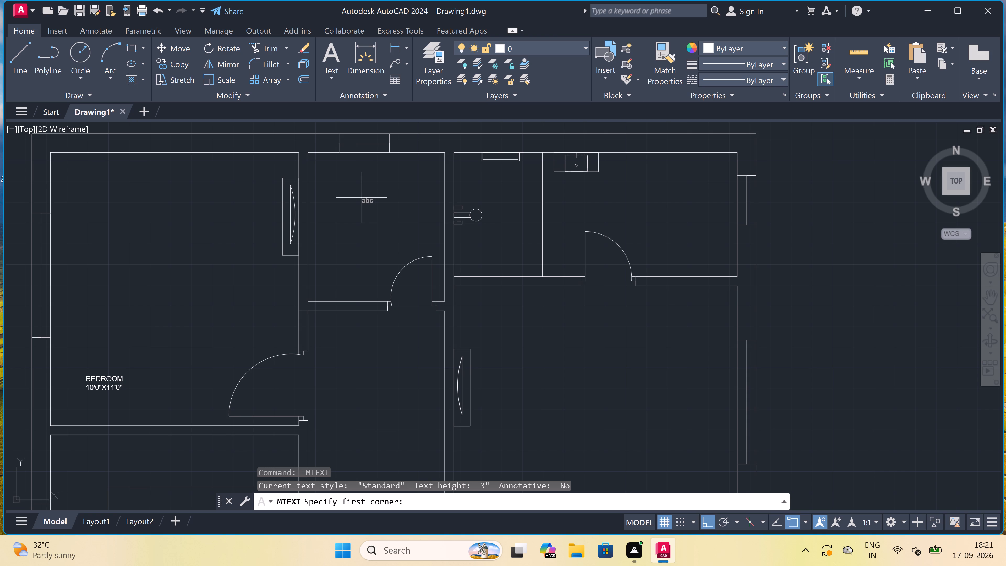
click(318, 255)
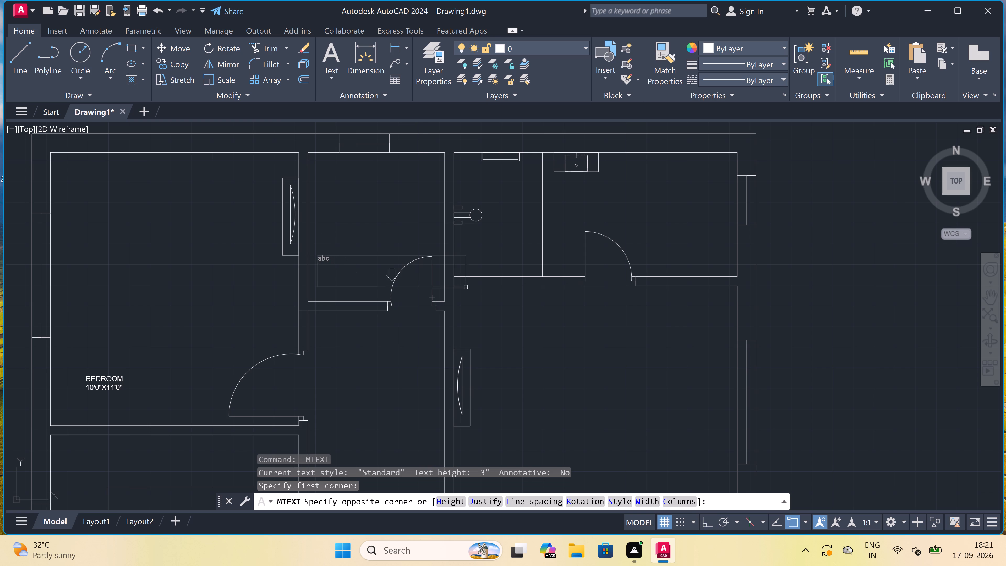
click(508, 286)
scroll(331, 276, up, 2)
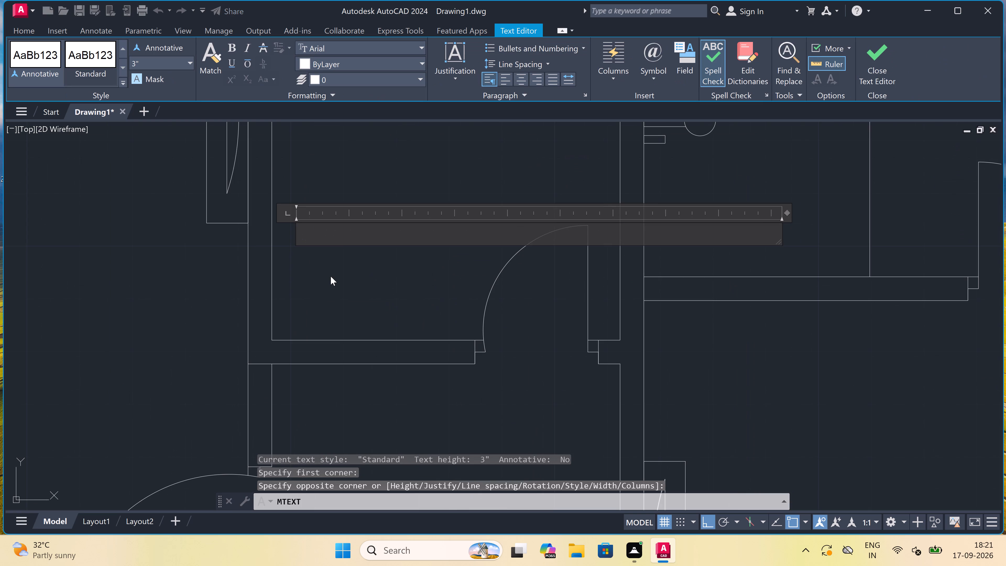
text(TOILET)
key(Return)
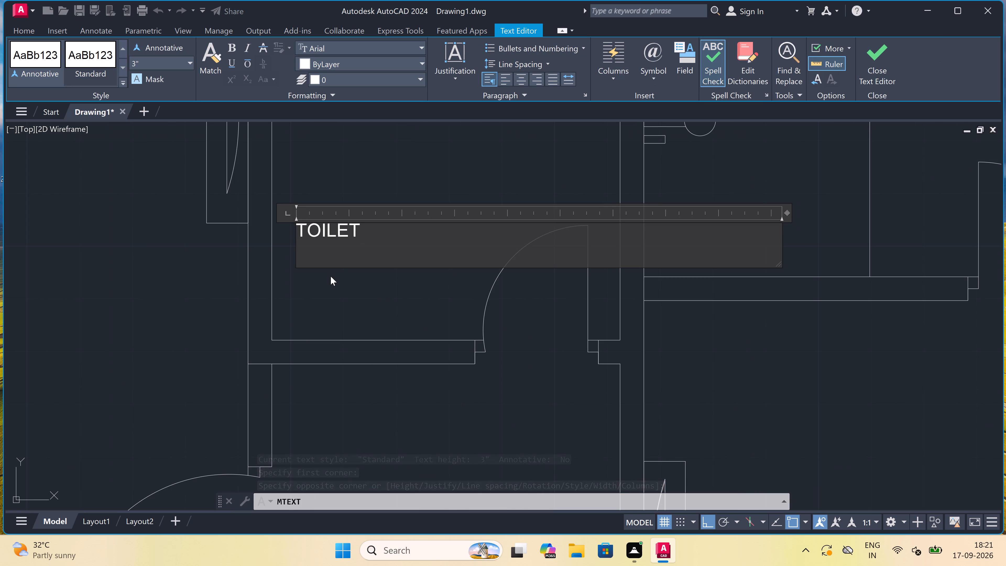
text(5'6)
key(shift+quotedbl)
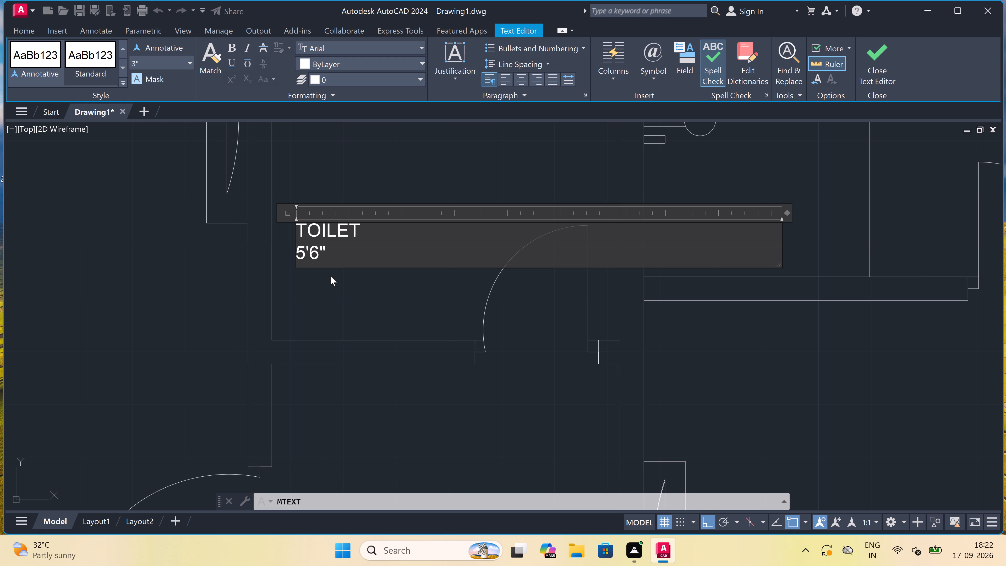
key(x)
key(6)
text('0)
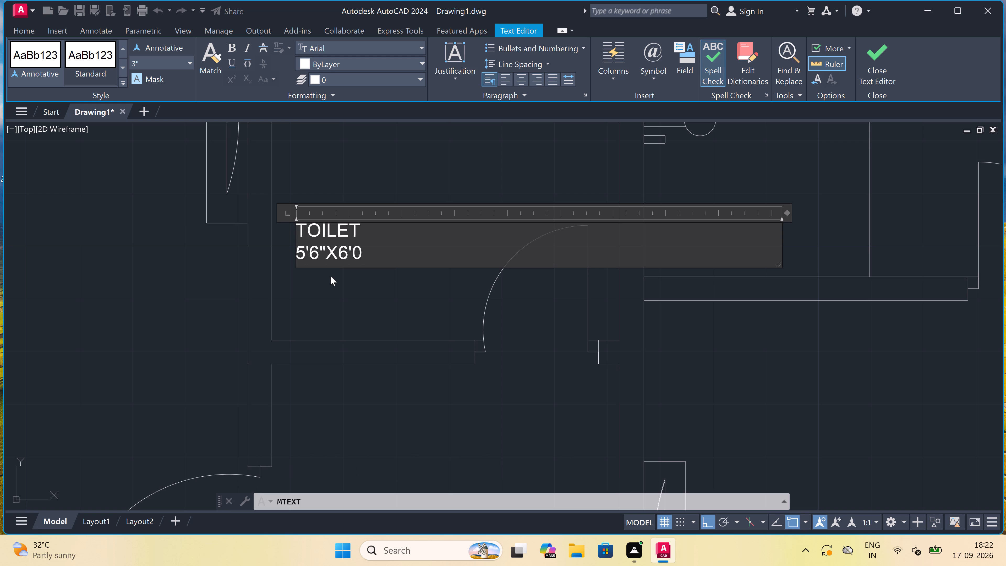
key(shift+quotedbl)
click(331, 277)
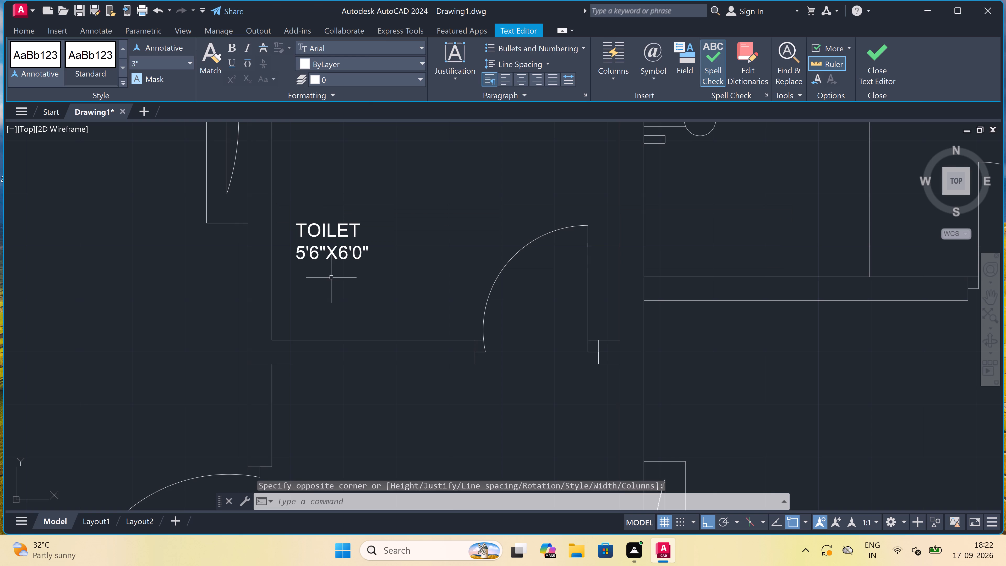
Add a multiline text label in the northeast bathroom, south of the washbasin, reading TOILET with 11'5"X5'0" on the second line.
scroll(329, 281, down, 3)
scroll(530, 237, up, 1)
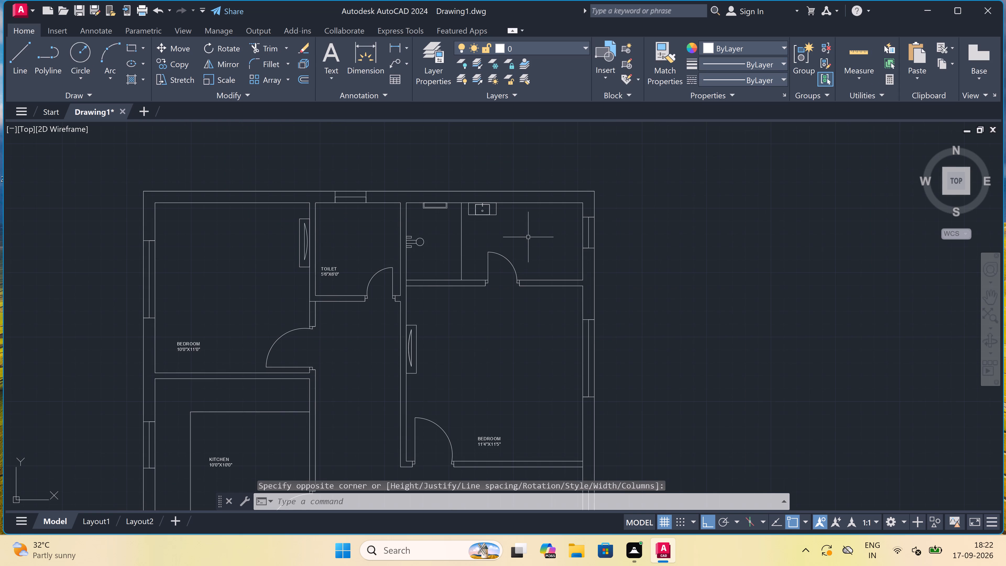
scroll(530, 237, up, 1)
key(space)
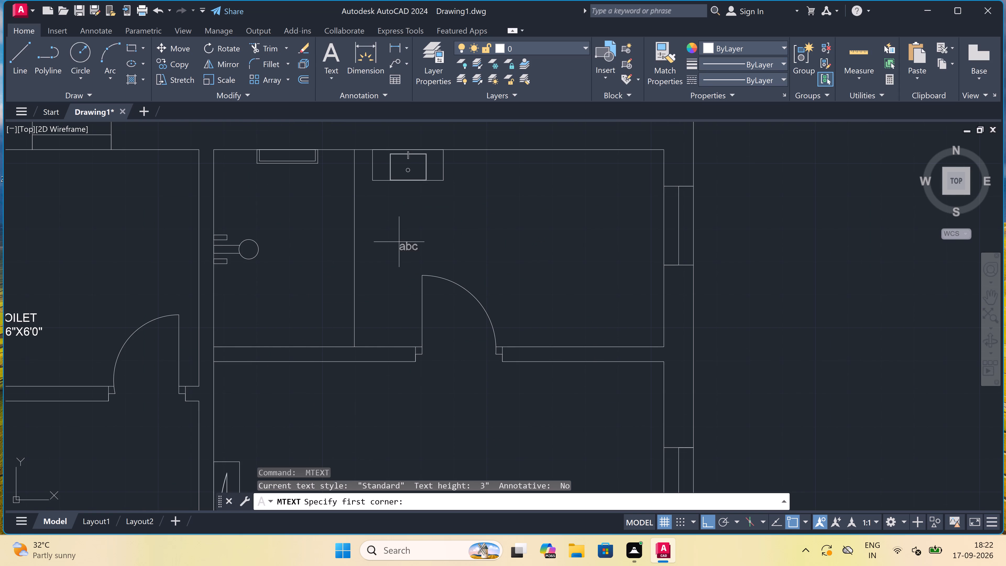
click(380, 233)
click(570, 253)
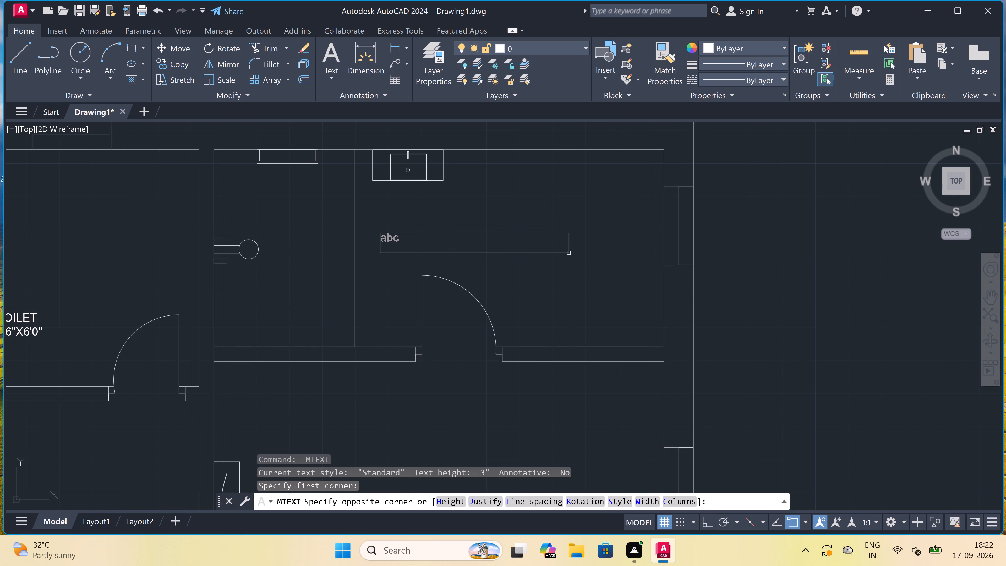
scroll(371, 251, up, 1)
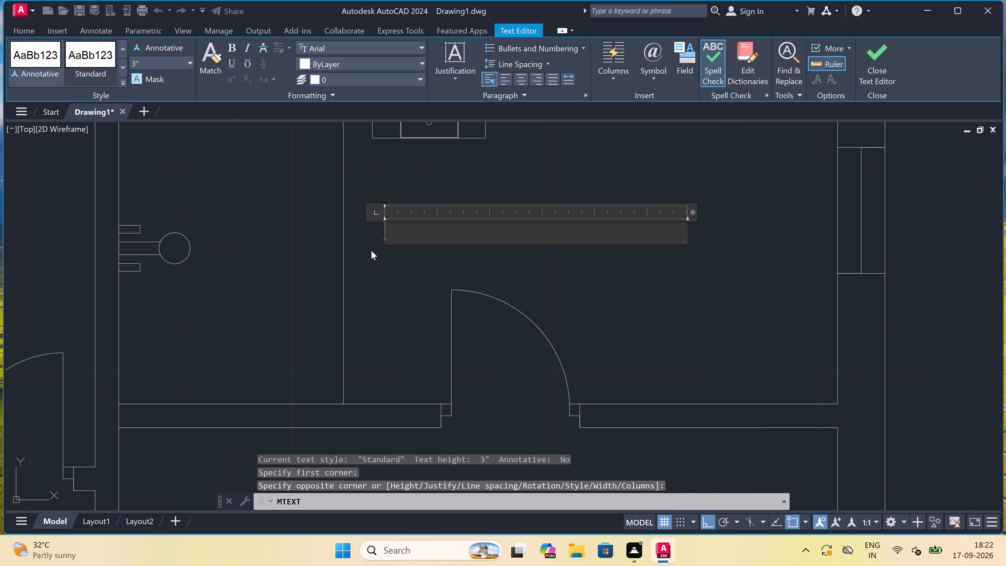
text(TOILET)
key(Return)
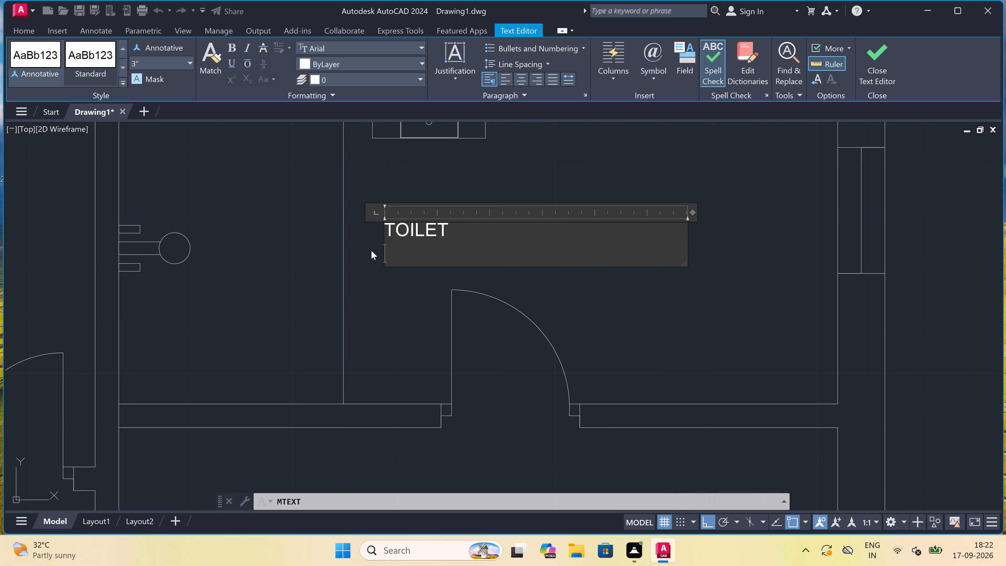
text(11')
key(5)
text("X)
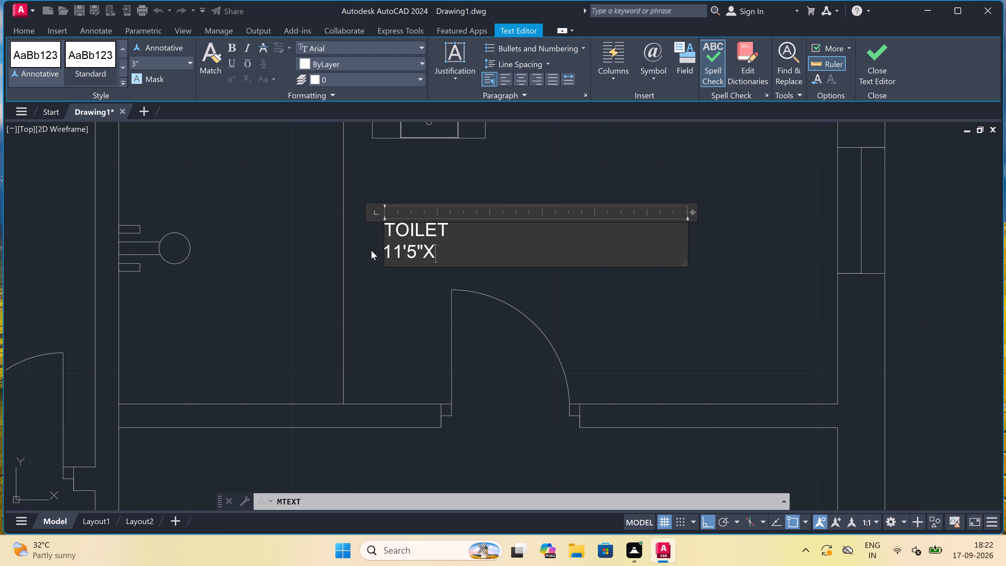
text(5'0)
key(shift+quotedbl)
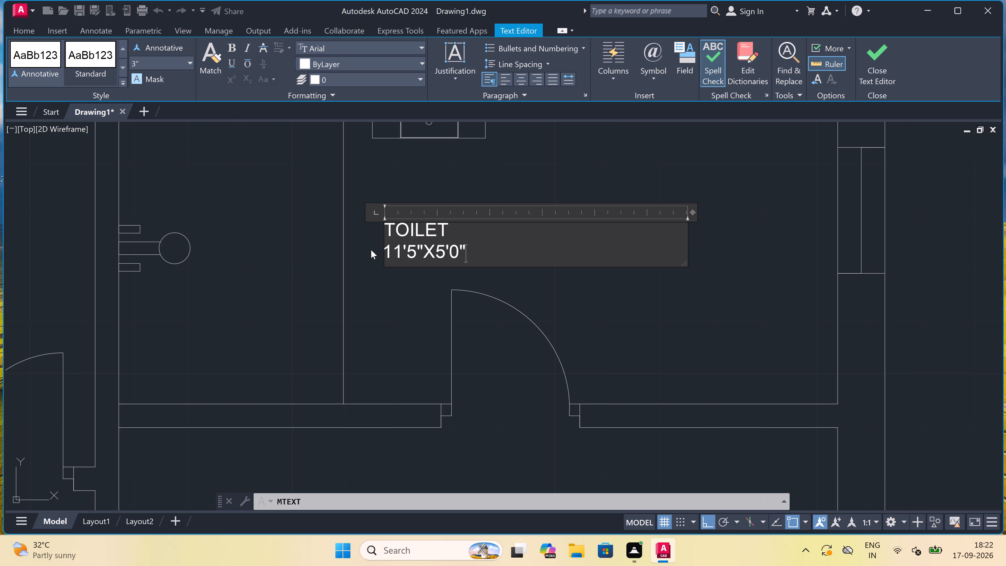
click(371, 250)
Examine the room labels across the whole ground floor plan and the open front area east of the staircase.
scroll(371, 249, down, 7)
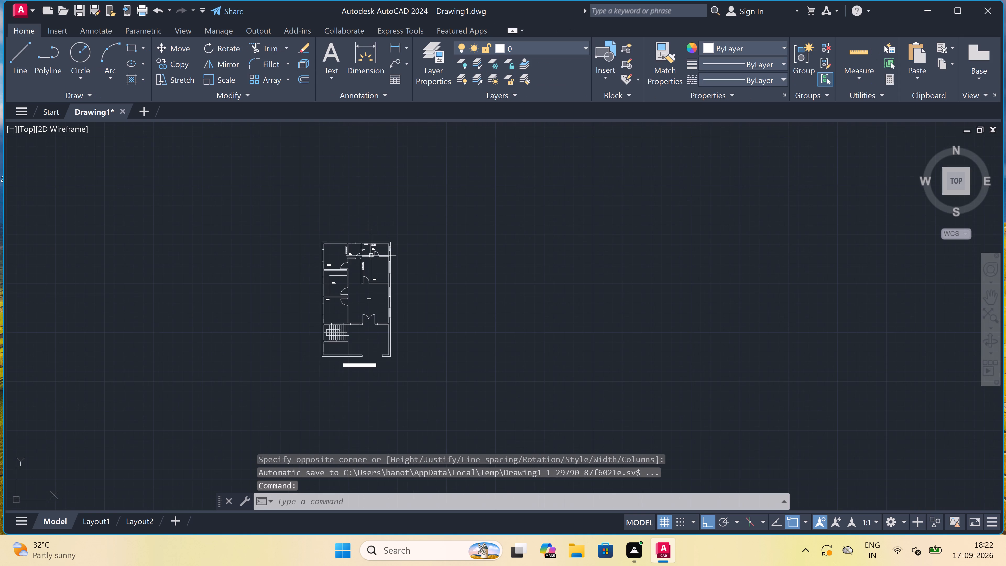
scroll(368, 281, up, 4)
scroll(368, 280, down, 2)
scroll(363, 303, up, 2)
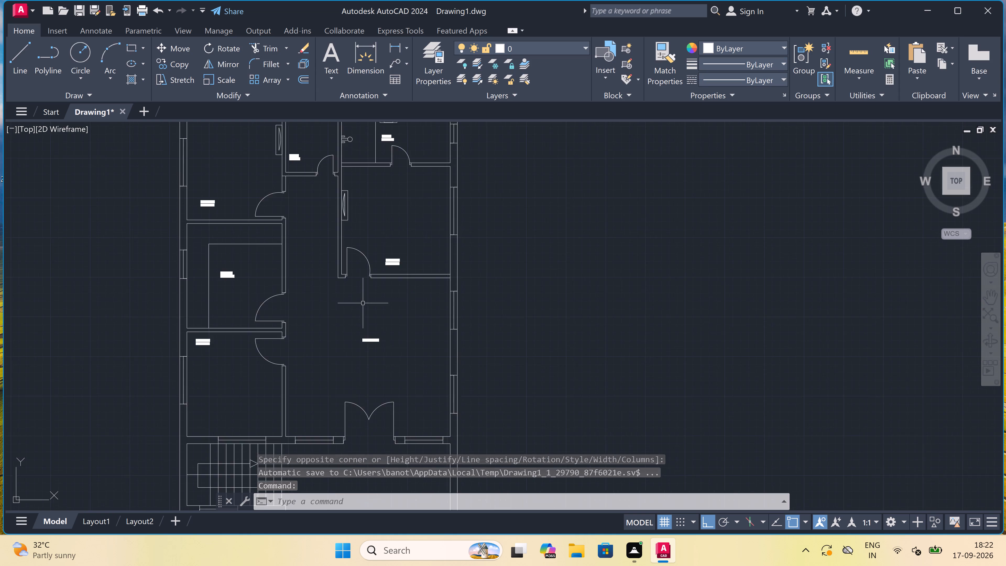
scroll(363, 303, down, 2)
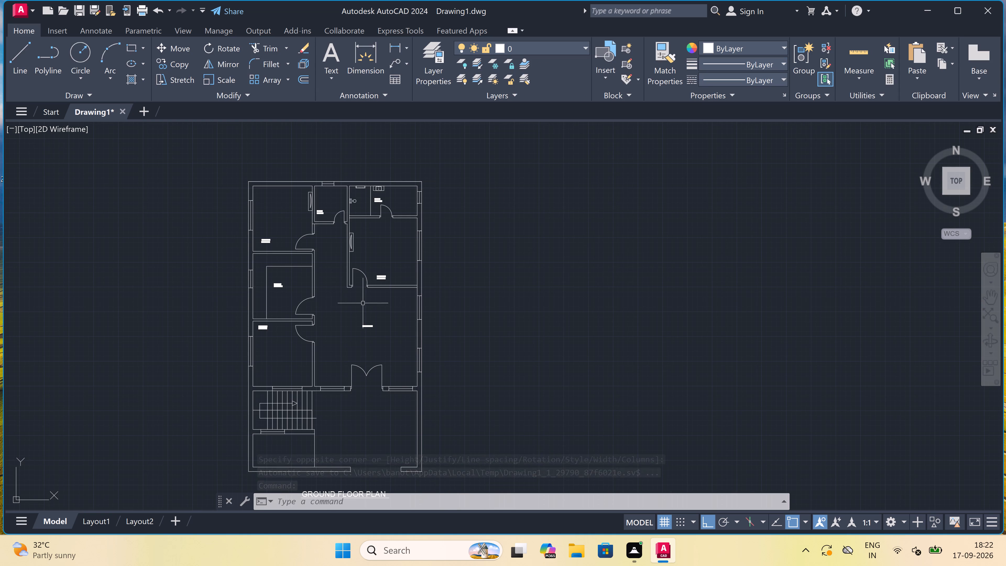
scroll(363, 303, down, 1)
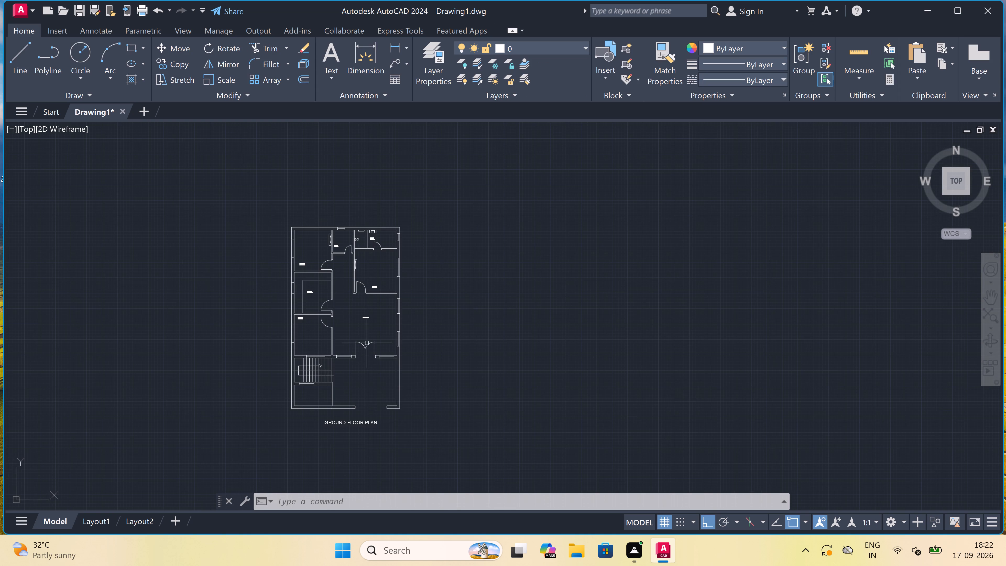
scroll(367, 371, up, 3)
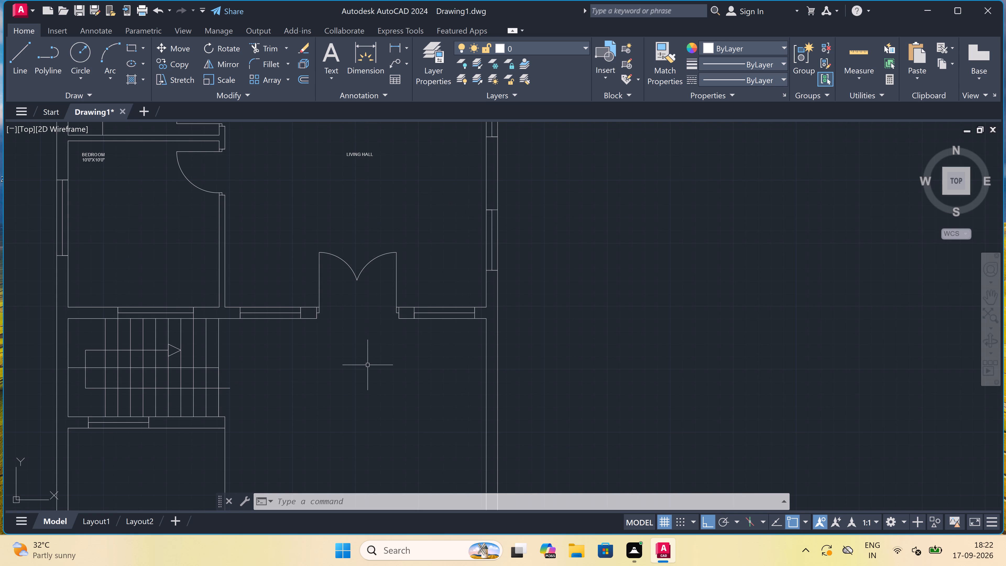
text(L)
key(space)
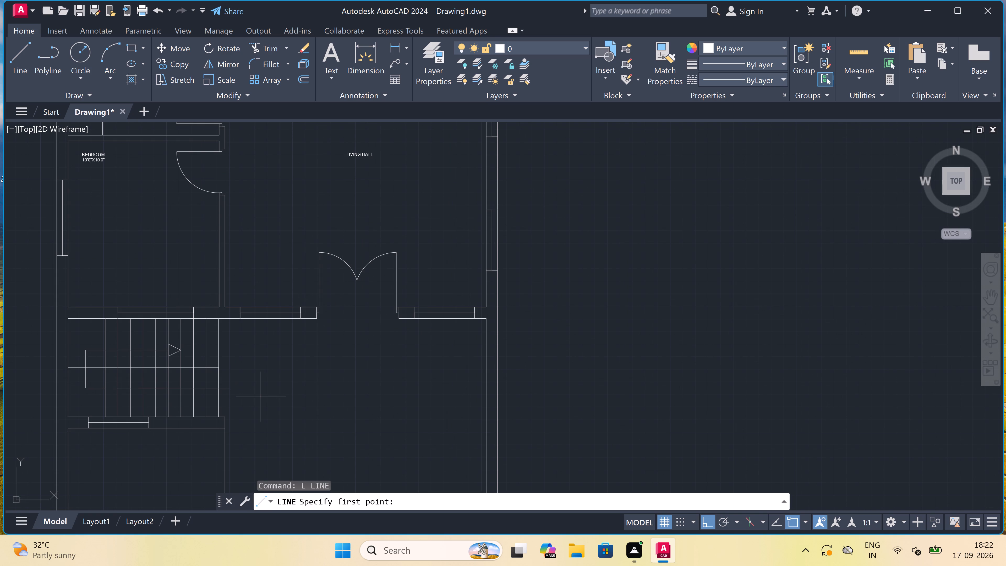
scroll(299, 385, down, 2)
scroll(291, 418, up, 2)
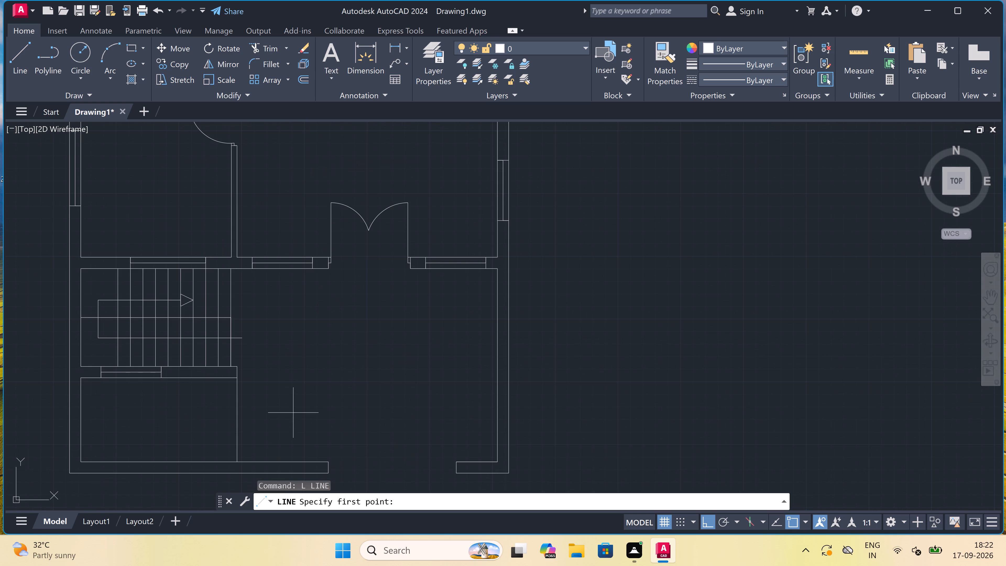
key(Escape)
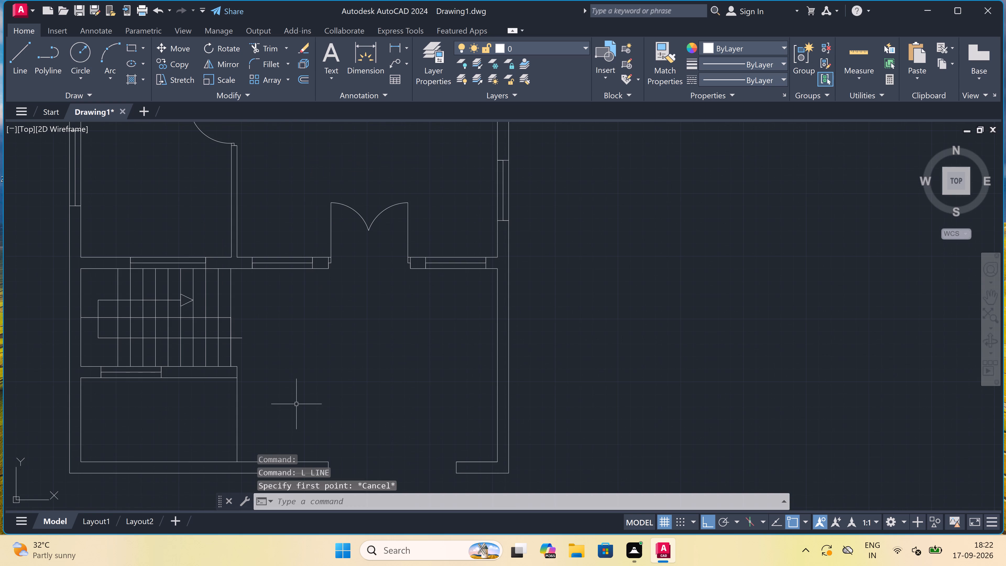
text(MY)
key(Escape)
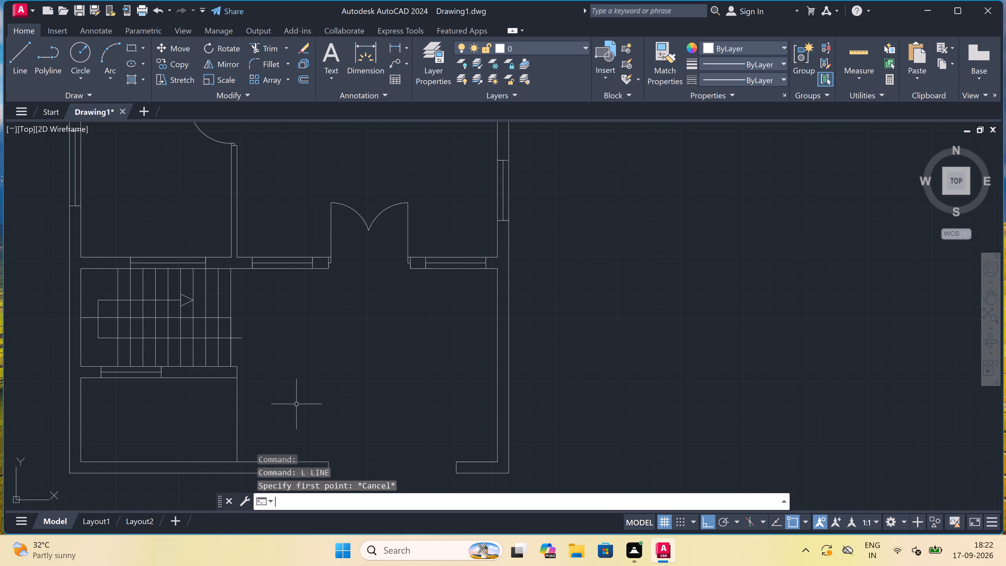
Add a multiline text label in the open front area east of the staircase, reading PORCH with 17'4"X12'4" on the second line.
key(n)
key(Escape)
text(MT)
key(space)
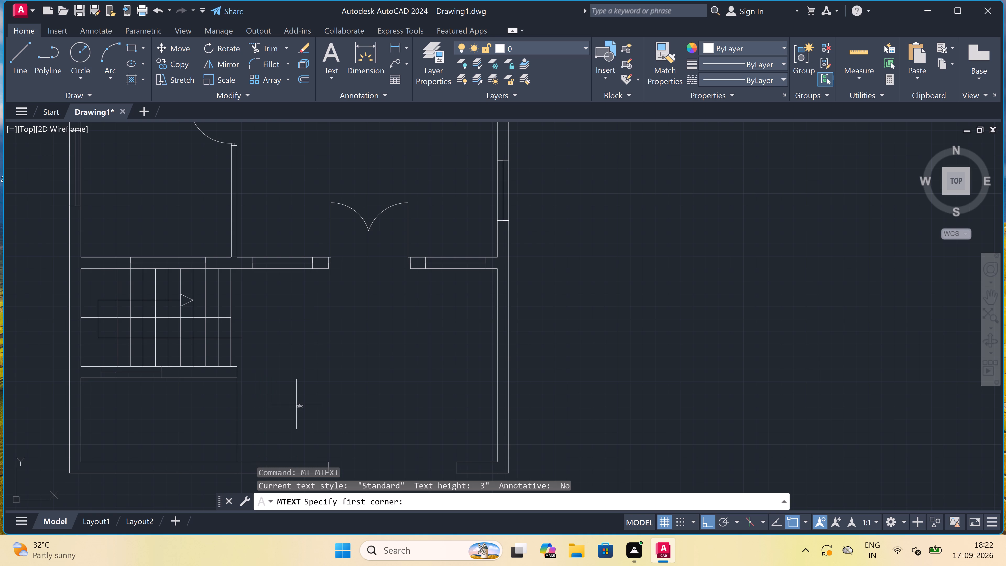
drag(289, 314, 291, 310)
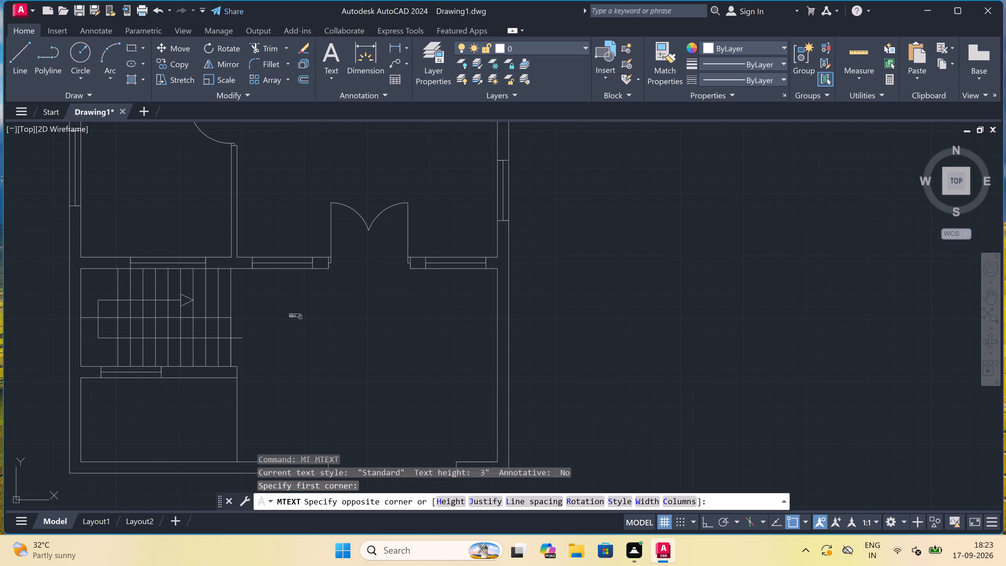
click(402, 344)
scroll(303, 333, up, 1)
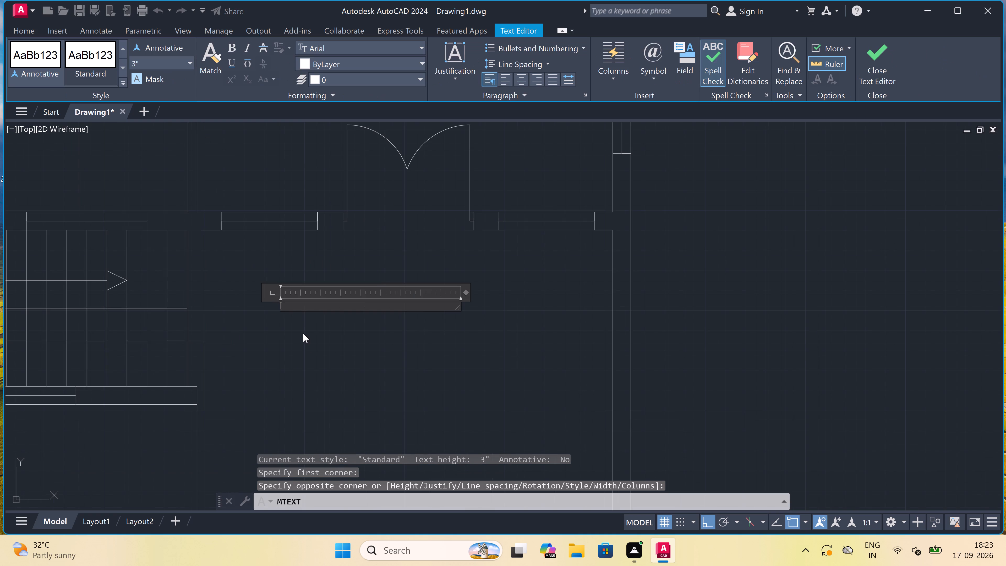
text(PO)
text(RCH)
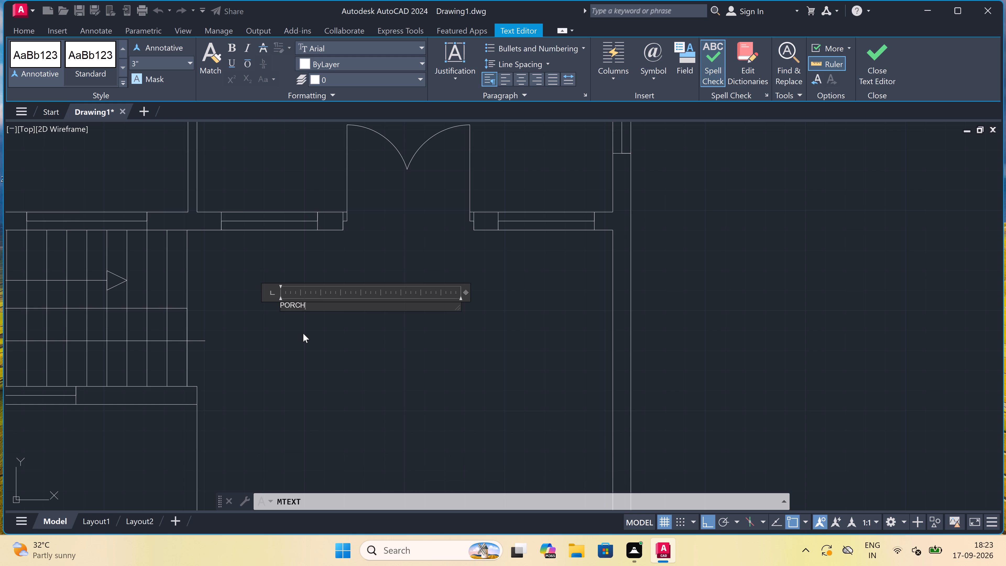
key(Return)
key(1)
text(7')
key(4)
text("X)
text(12')
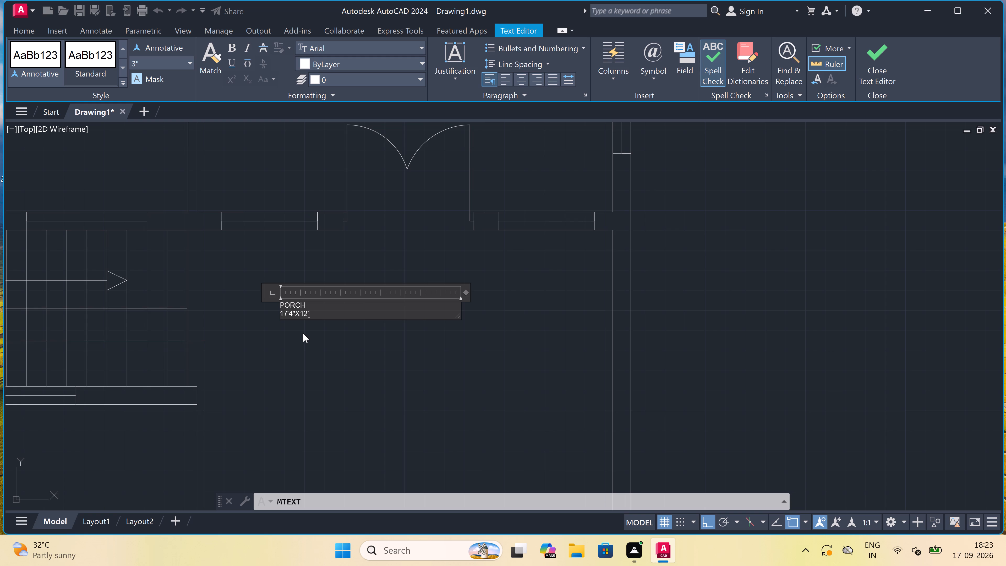
key(4)
key(shift+quotedbl)
double_click(363, 411)
scroll(387, 344, down, 4)
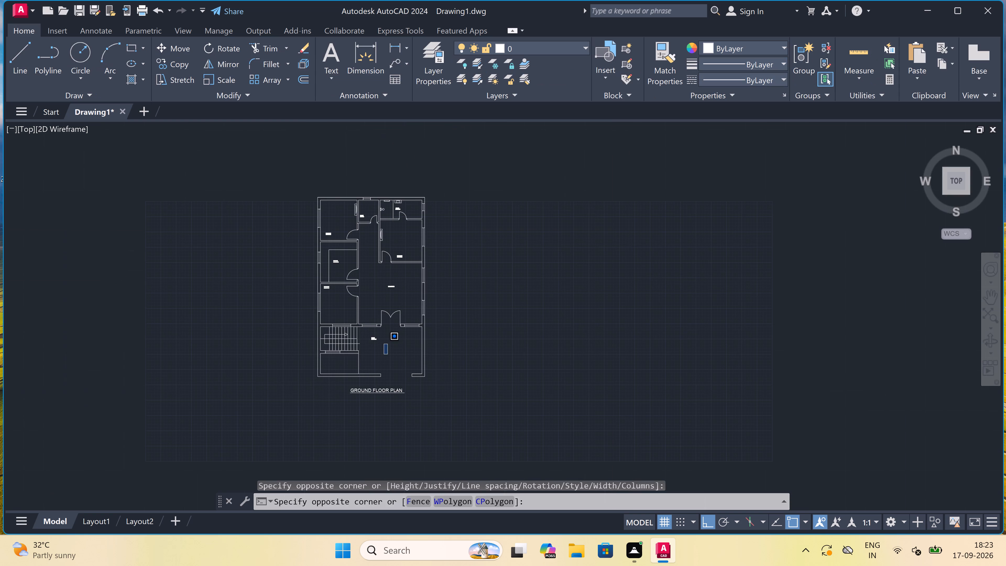
double_click(387, 344)
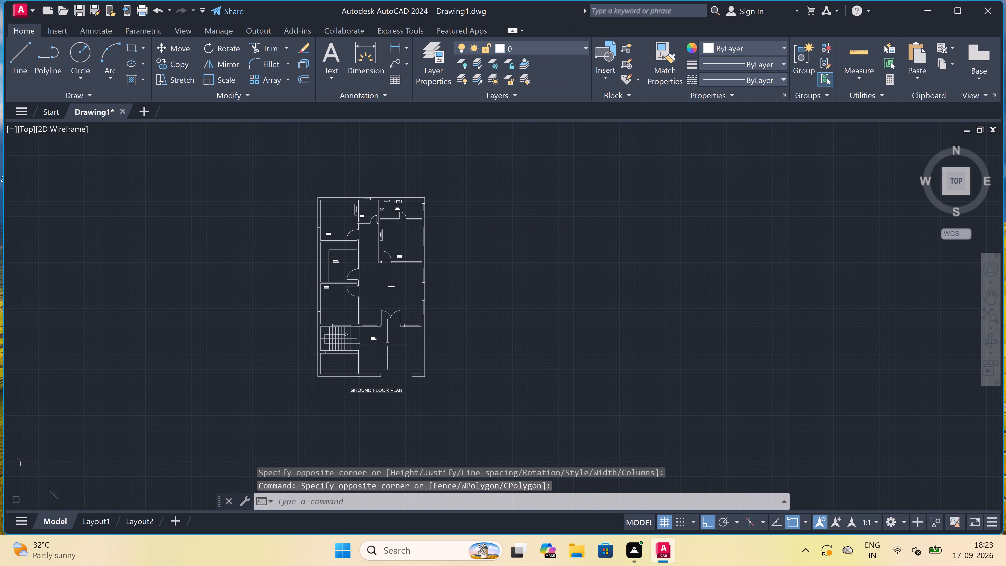
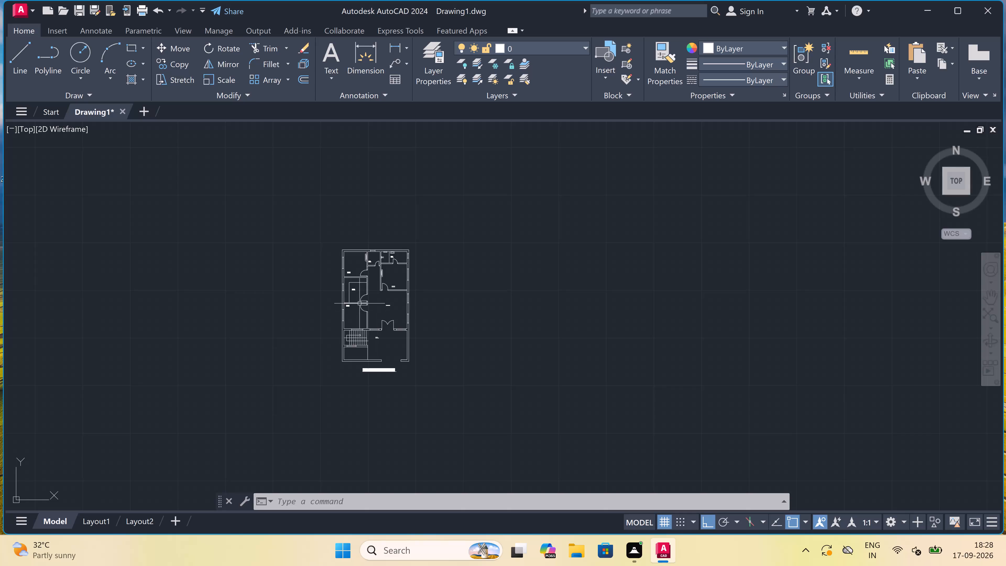
Add a multiline text label in the small room south of the staircase, reading GARDEN with 12'0"X5'7" on the second line.
scroll(359, 300, up, 2)
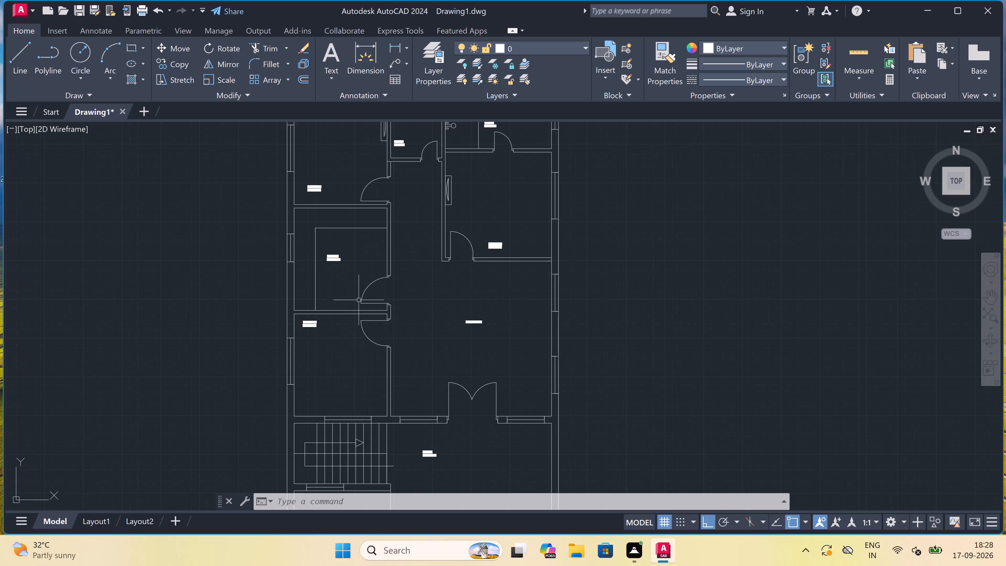
scroll(359, 300, down, 2)
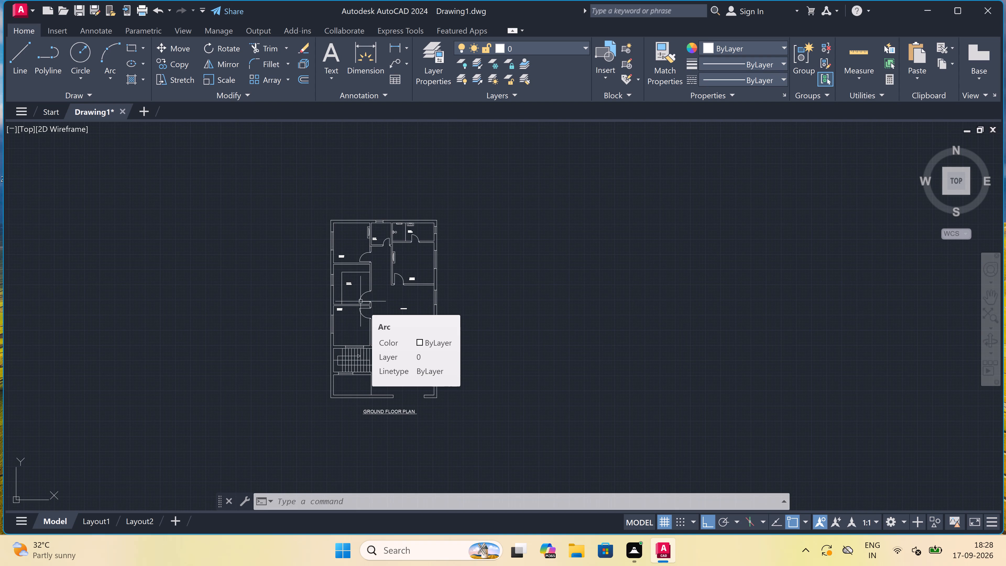
scroll(369, 405, up, 2)
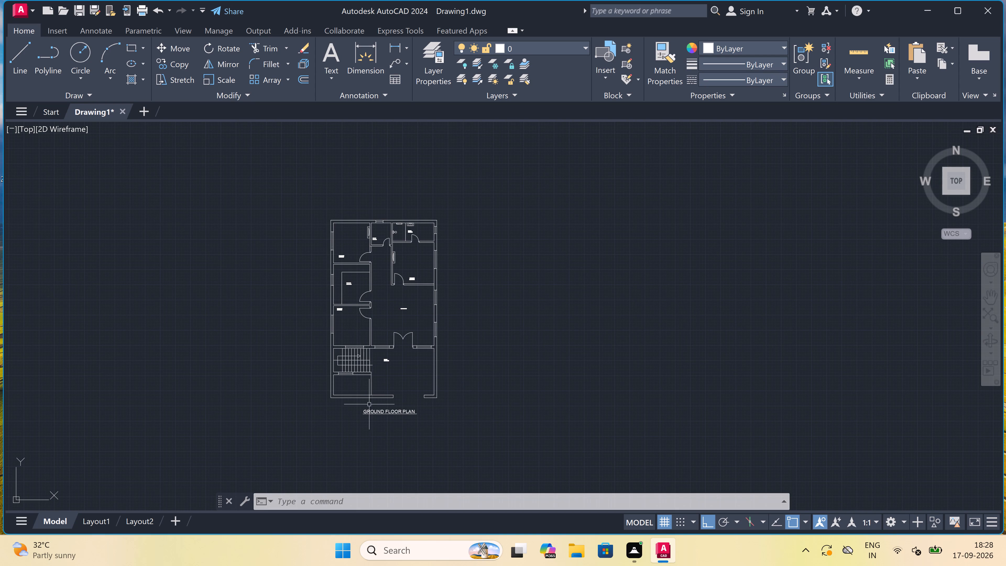
scroll(359, 383, up, 2)
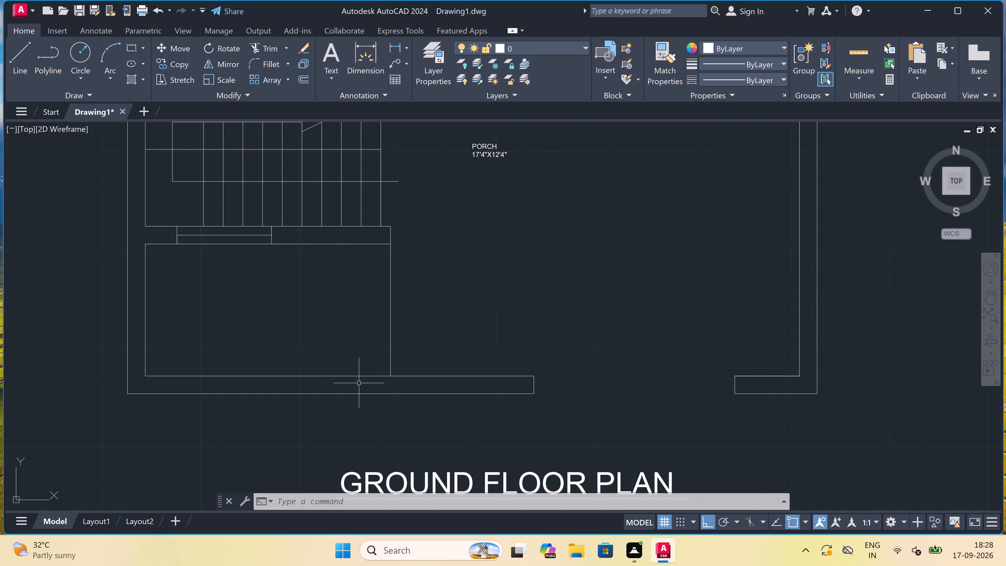
scroll(190, 284, up, 1)
text(MT)
key(space)
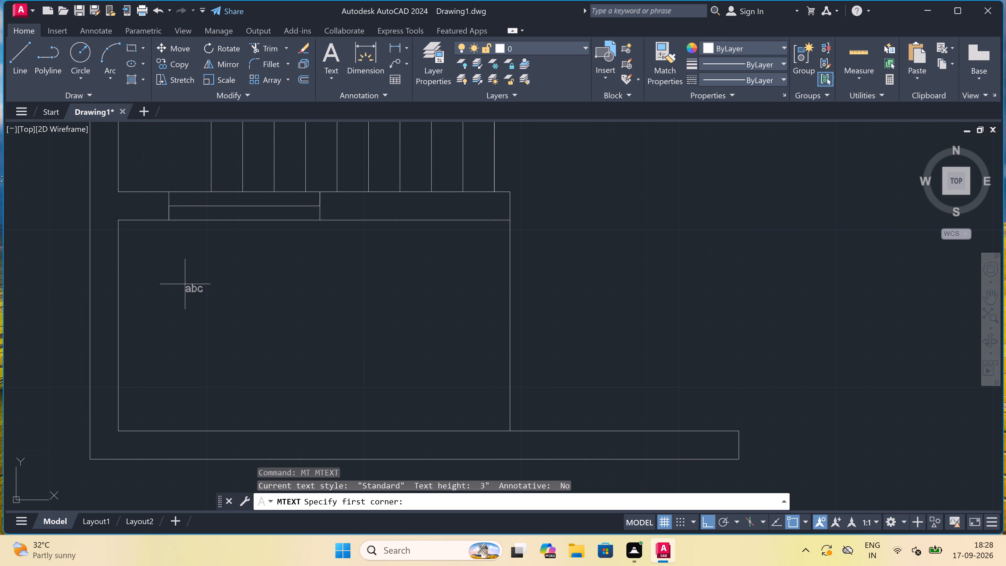
drag(181, 286, 173, 292)
click(463, 348)
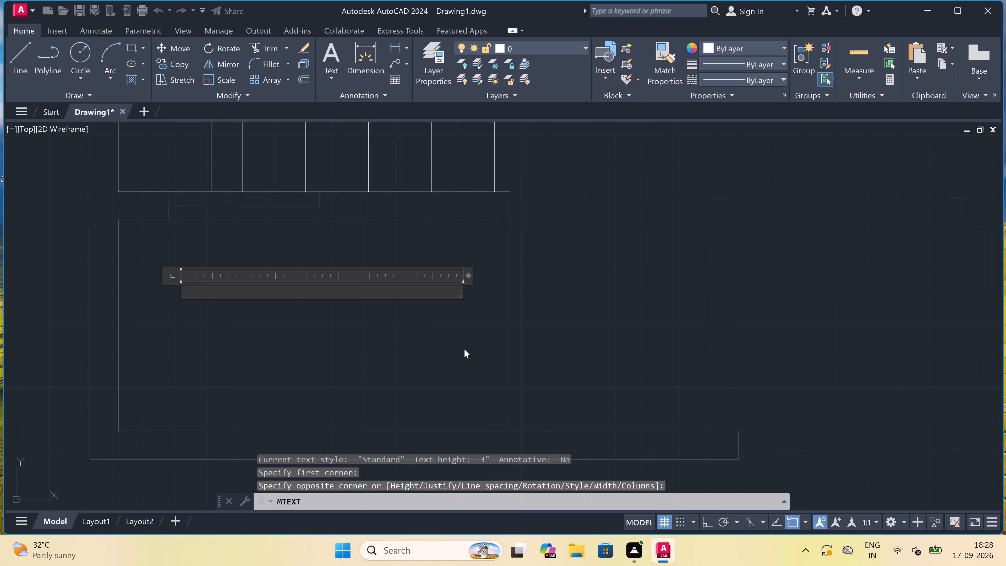
text(GAR)
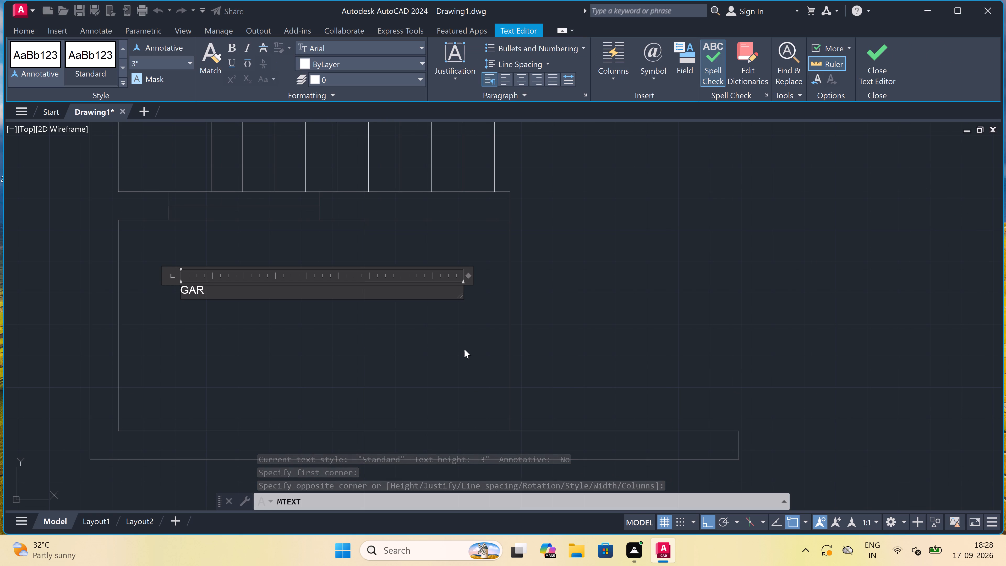
text(DE)
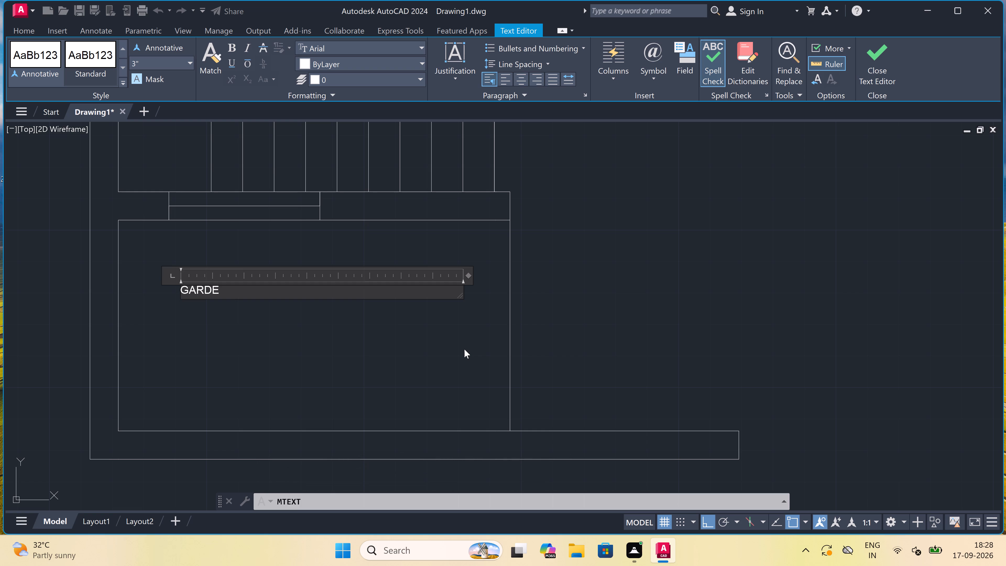
key(n)
key(Return)
text(12'0"X)
text(5')
key(7)
key(shift+quotedbl)
click(404, 352)
Examine the size and placement of the text labels across the whole ground floor plan.
scroll(394, 343, down, 4)
scroll(490, 345, up, 2)
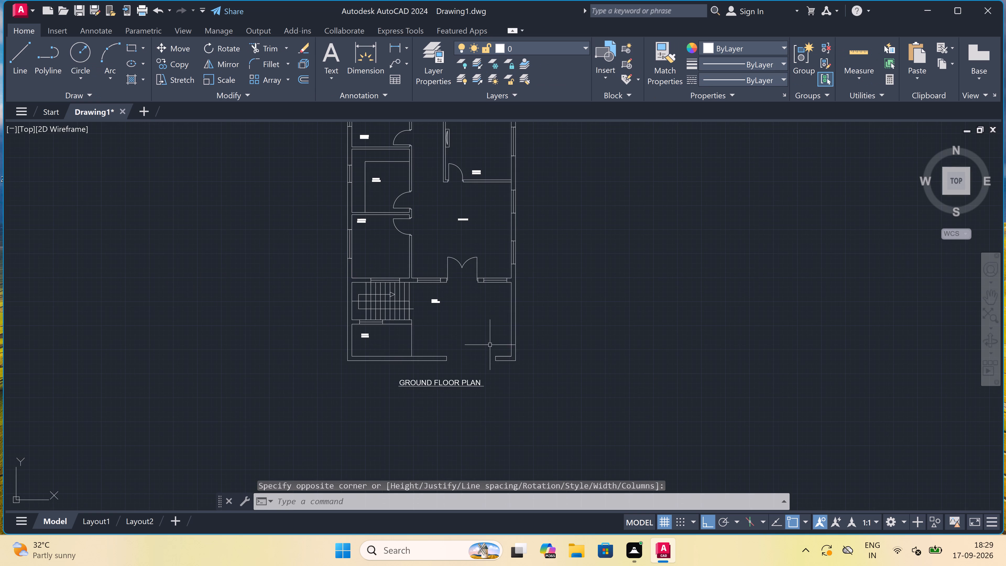
scroll(490, 345, up, 1)
scroll(485, 345, down, 2)
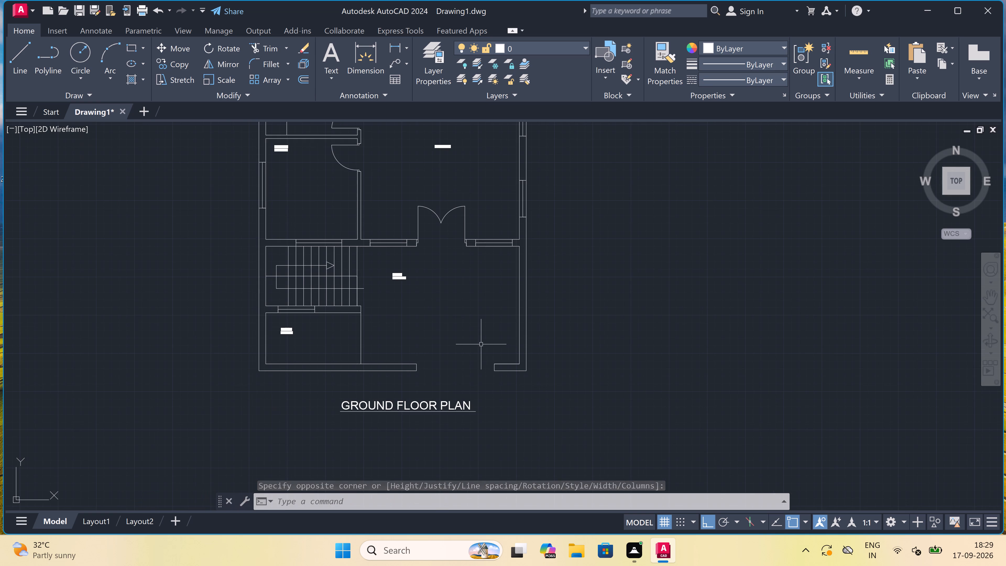
scroll(453, 348, down, 3)
scroll(453, 348, up, 2)
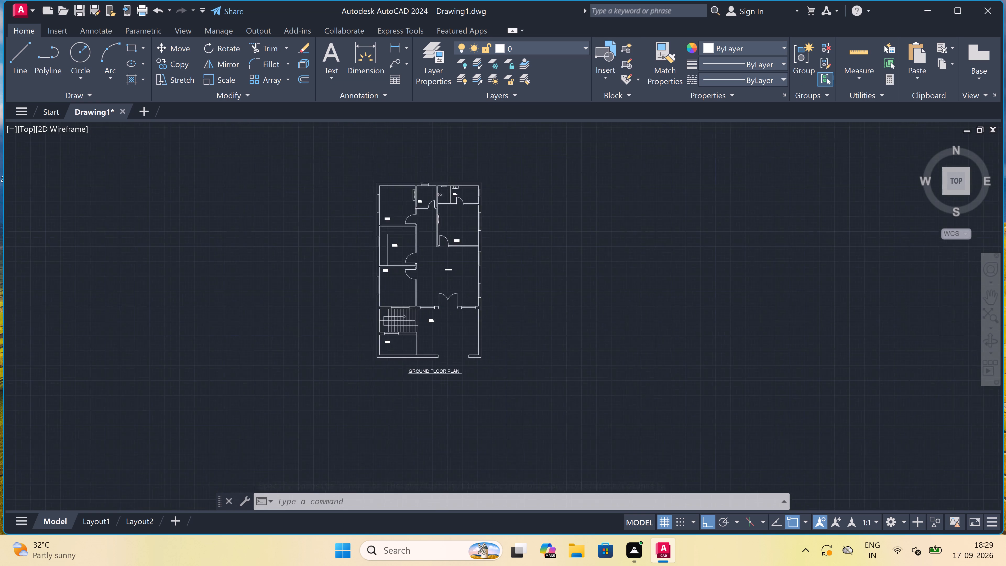
scroll(453, 348, down, 1)
Select every multiline text similar to the PORCH label, including the plan title, and set their text height to 6".
scroll(453, 348, up, 1)
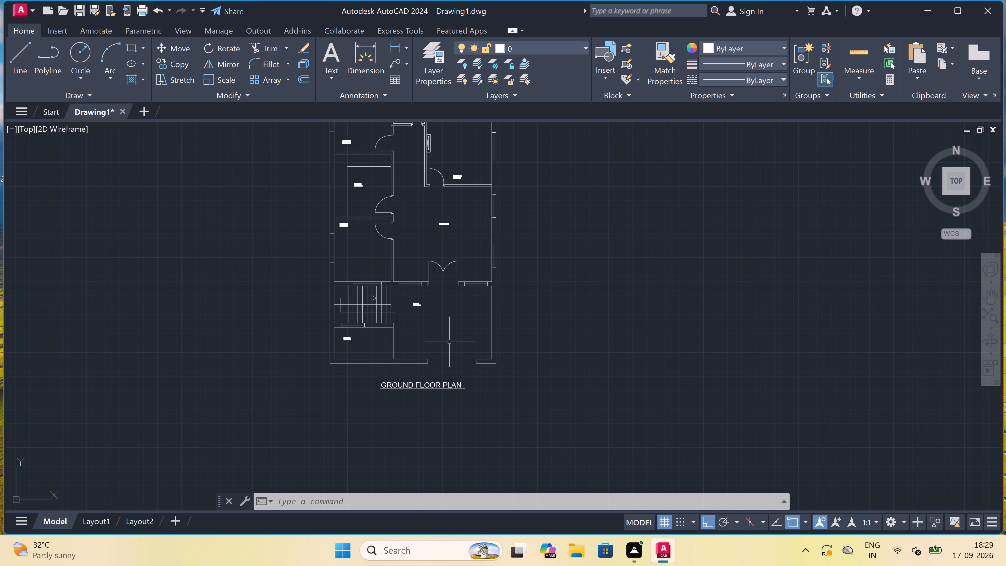
scroll(414, 292, up, 2)
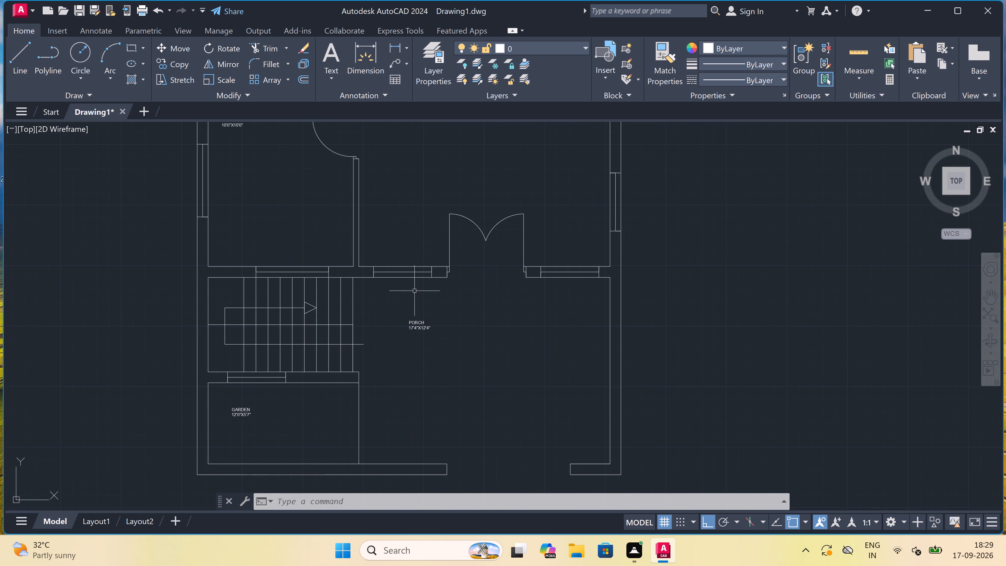
drag(420, 299, 420, 304)
click(408, 349)
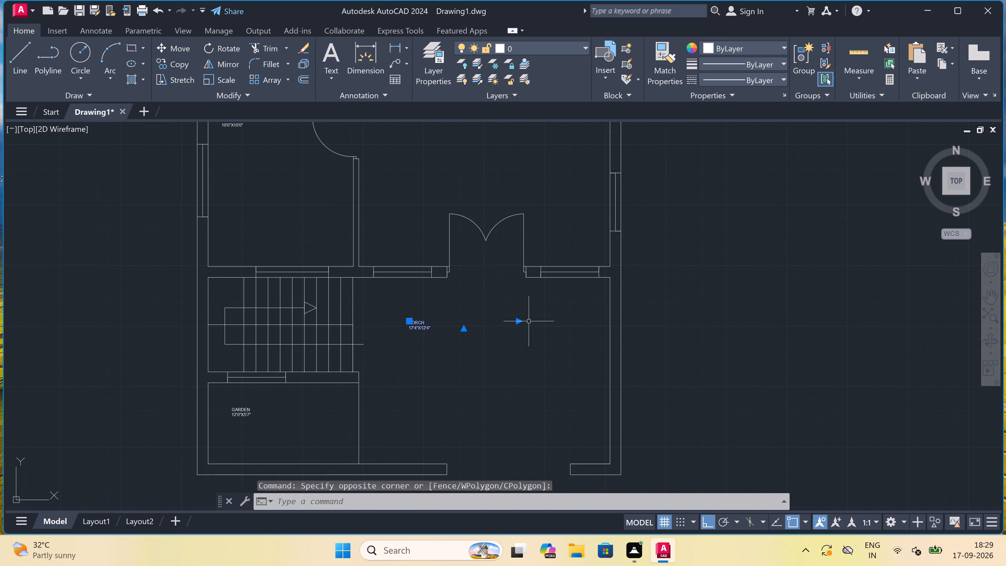
right_click(677, 221)
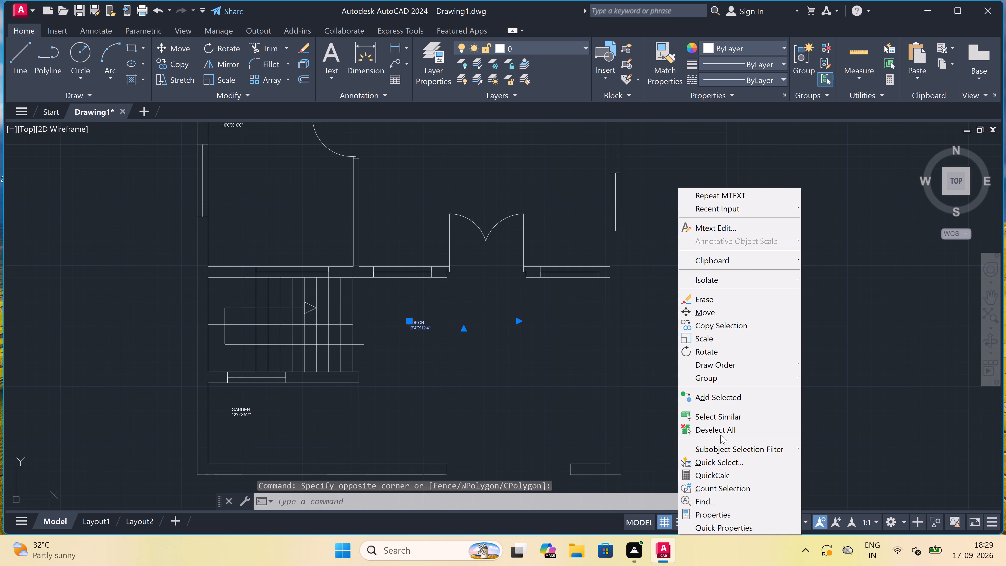
click(714, 417)
right_click(679, 268)
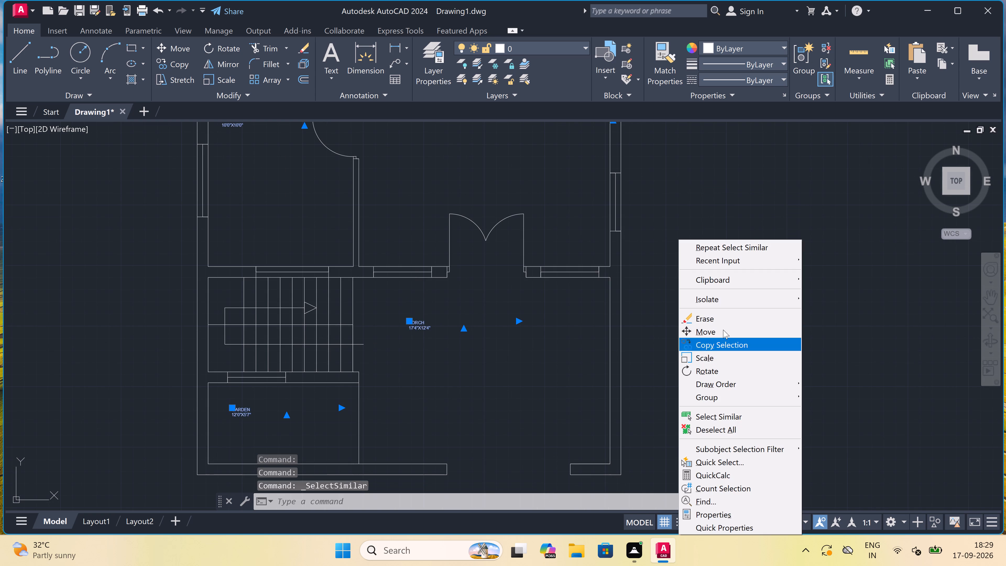
click(707, 514)
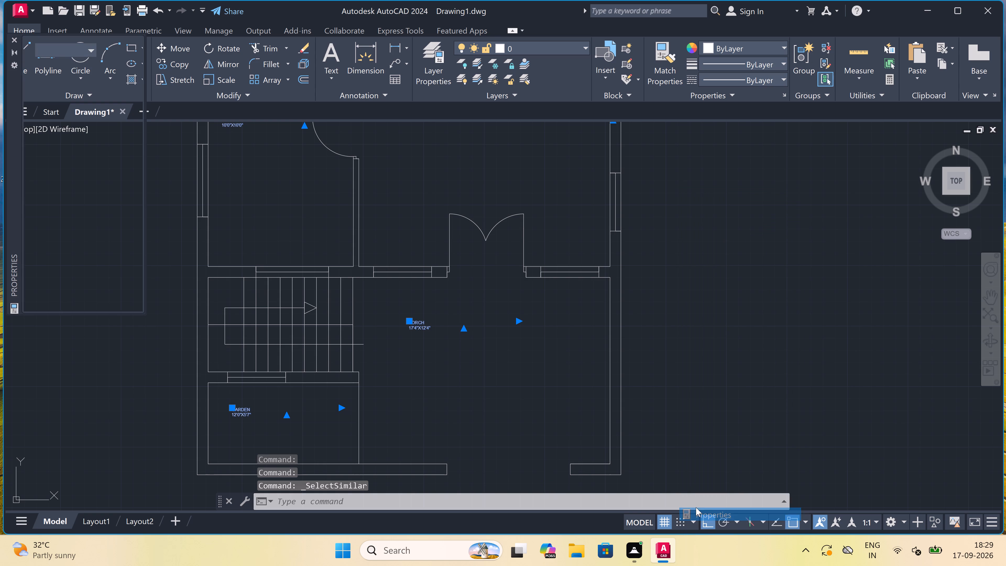
click(117, 299)
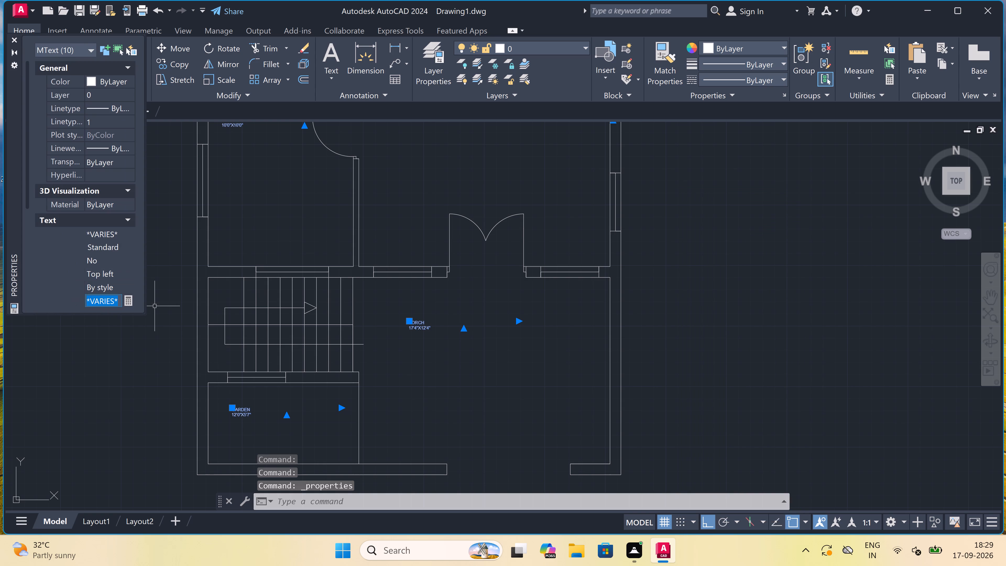
key(BackSpace)
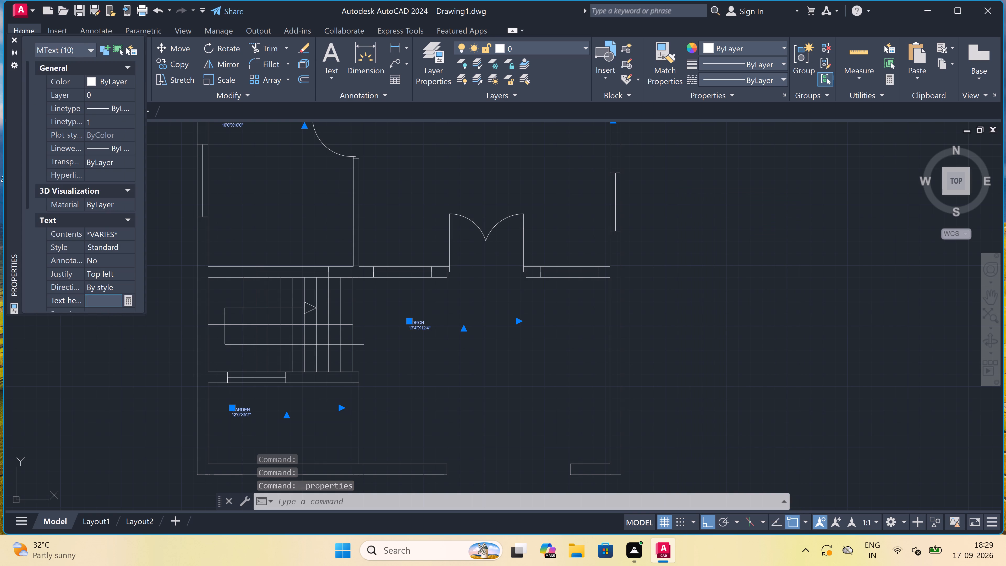
text(6")
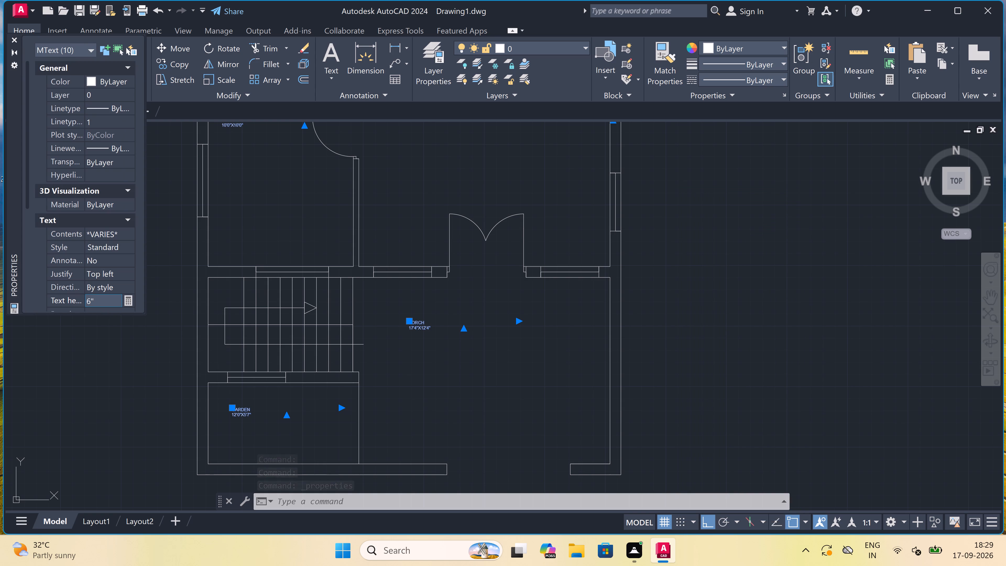
click(134, 362)
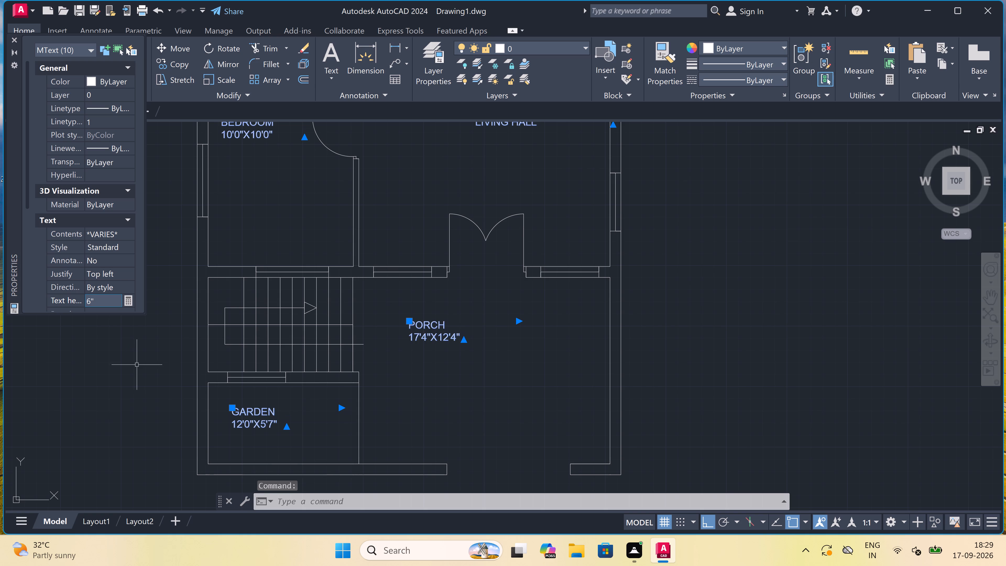
key(Escape)
Select the TOILET labels of both toilets and set their text height to 5".
scroll(234, 358, down, 3)
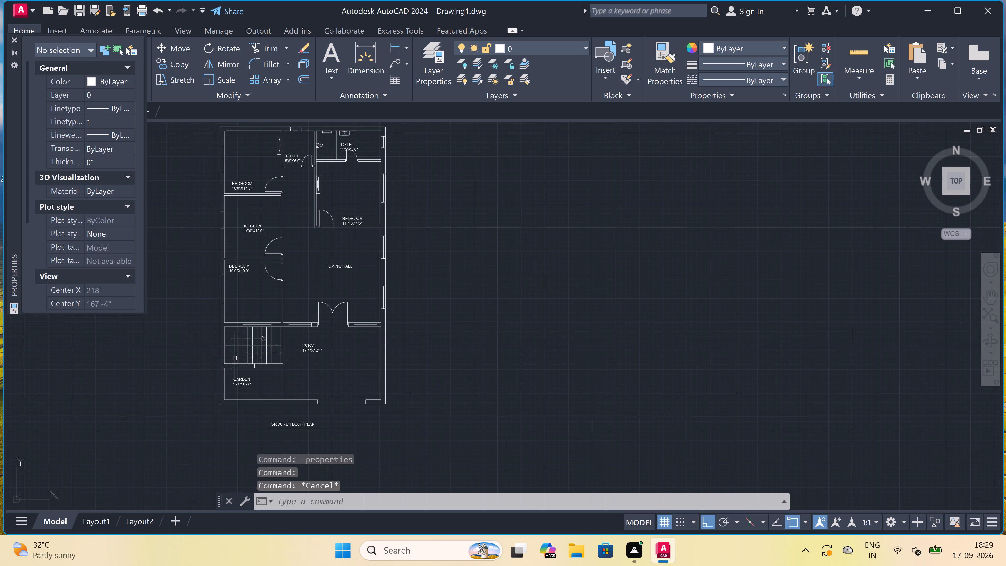
scroll(226, 195, down, 3)
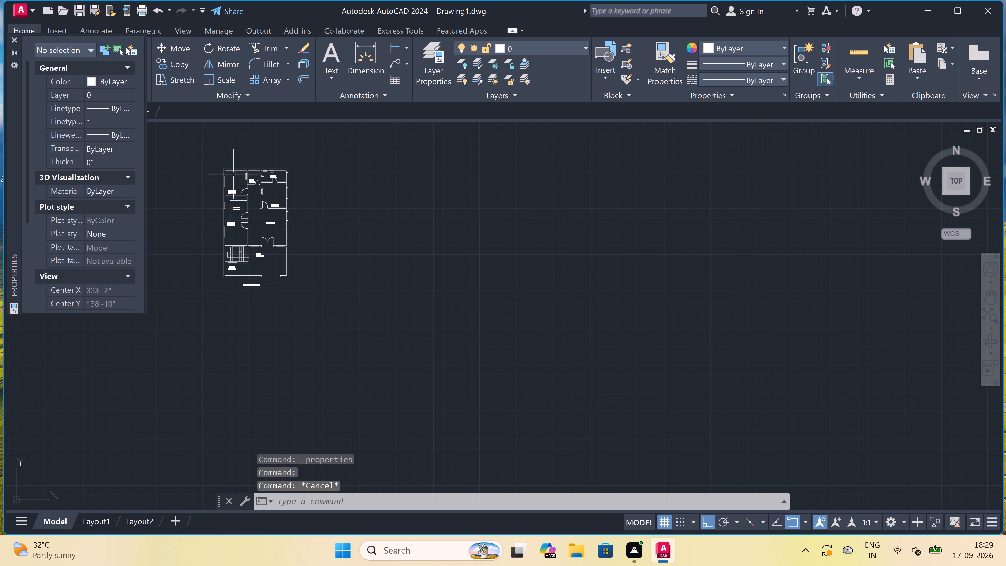
scroll(238, 171, up, 4)
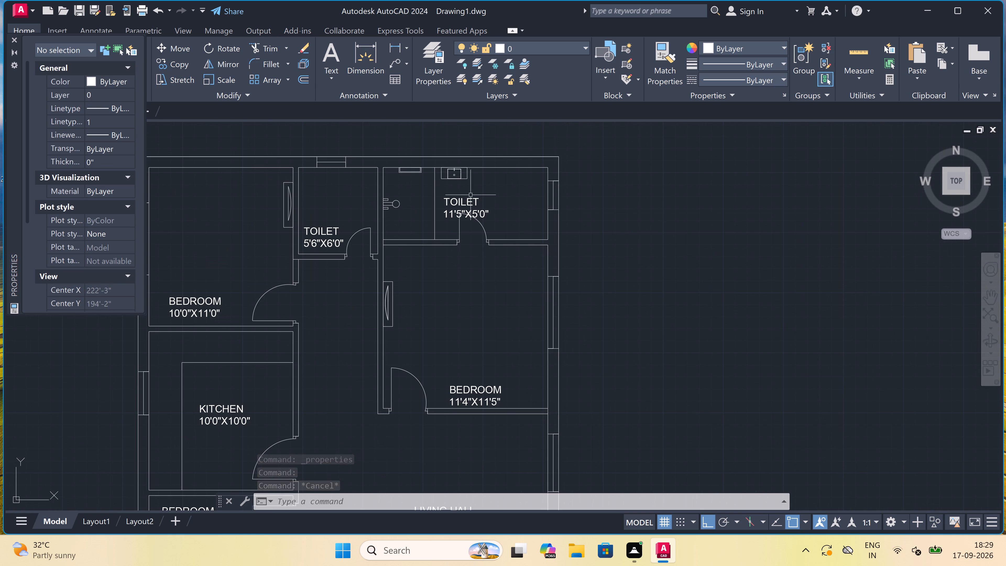
scroll(470, 190, up, 3)
click(446, 238)
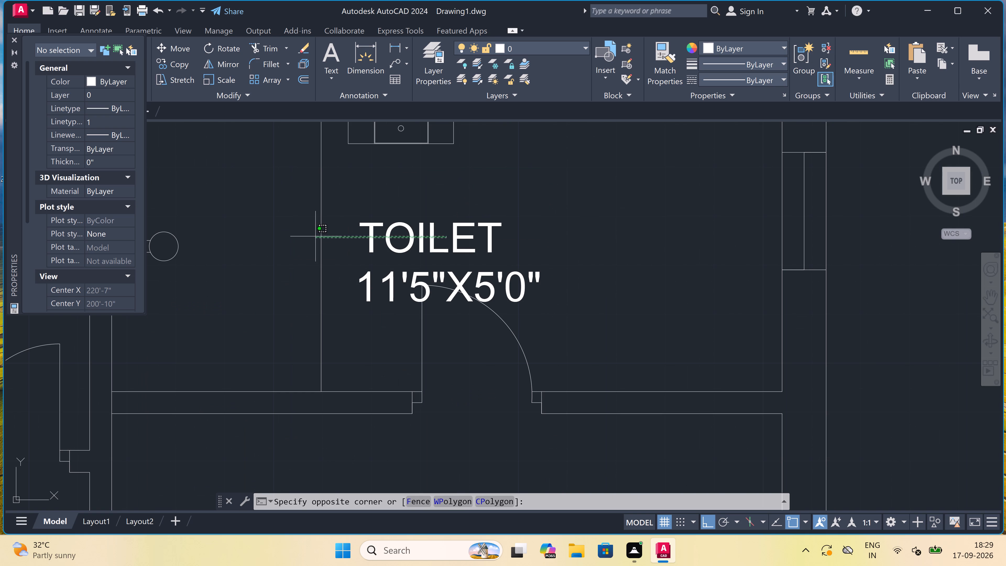
click(363, 213)
scroll(363, 214, down, 4)
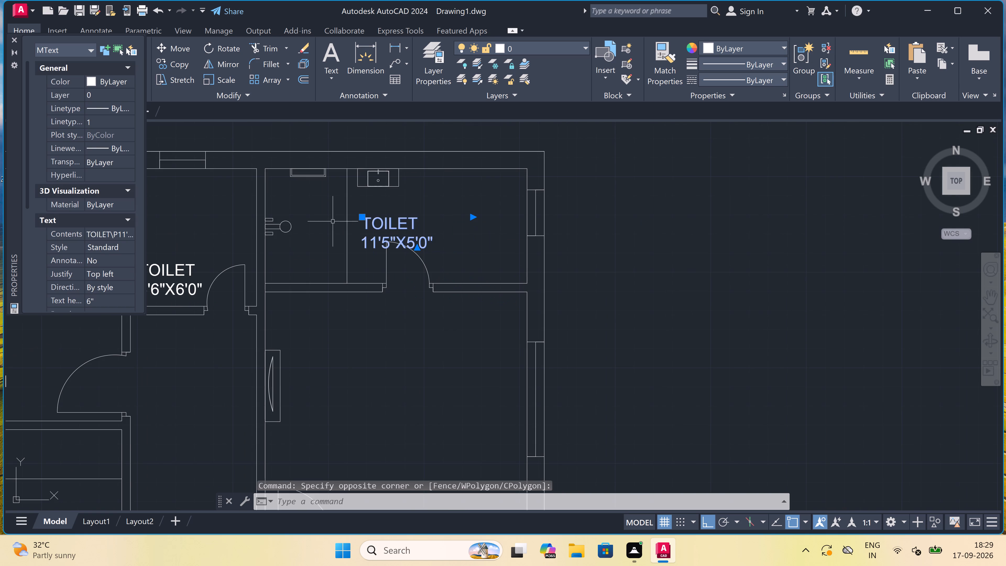
scroll(259, 230, down, 4)
scroll(236, 236, up, 4)
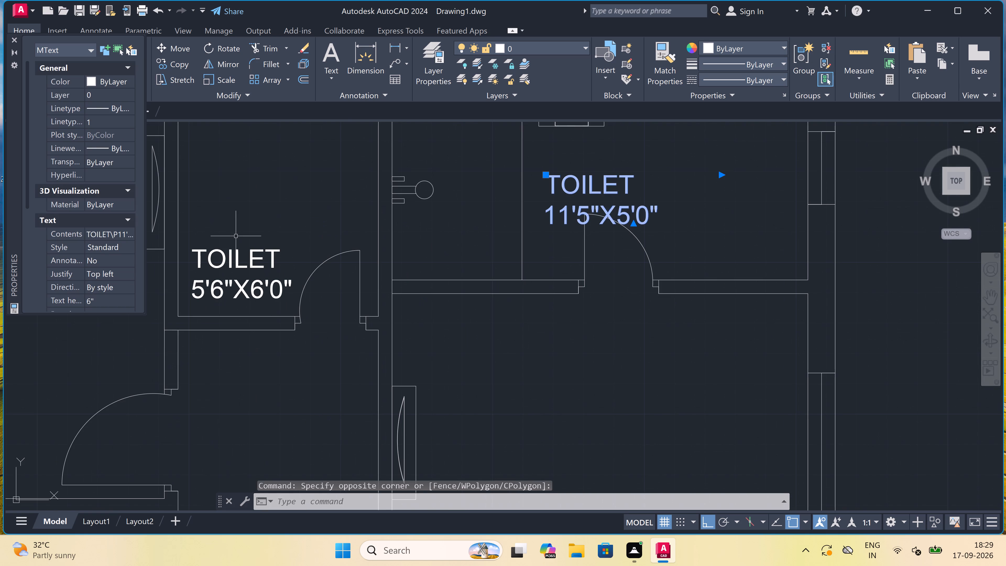
drag(236, 236, 235, 244)
click(218, 276)
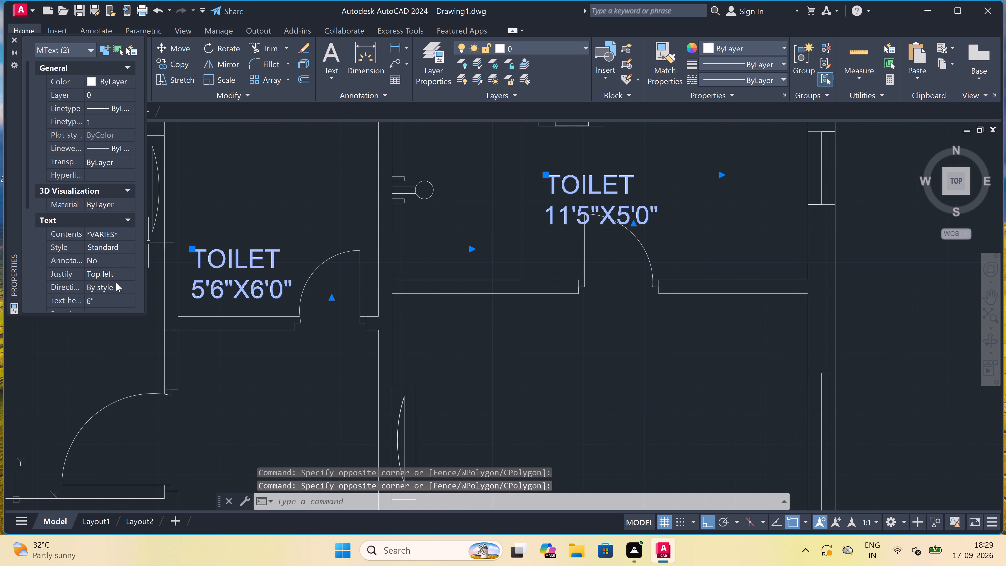
click(107, 297)
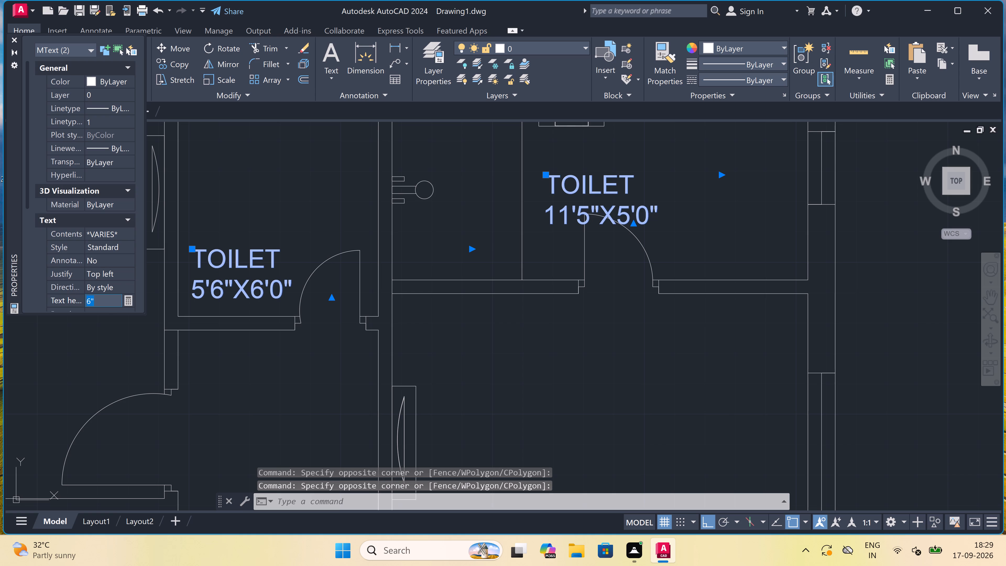
key(BackSpace)
text(5")
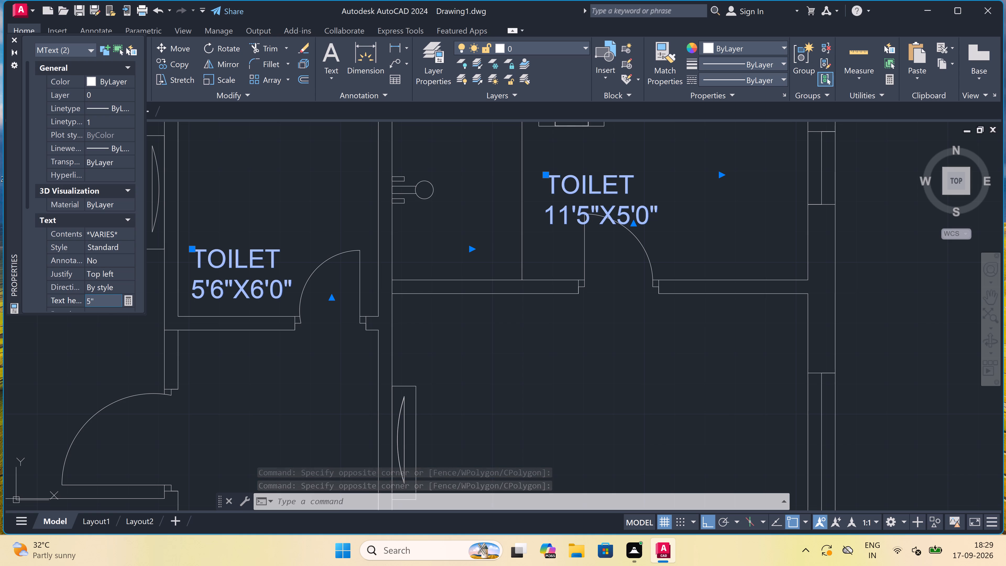
double_click(285, 380)
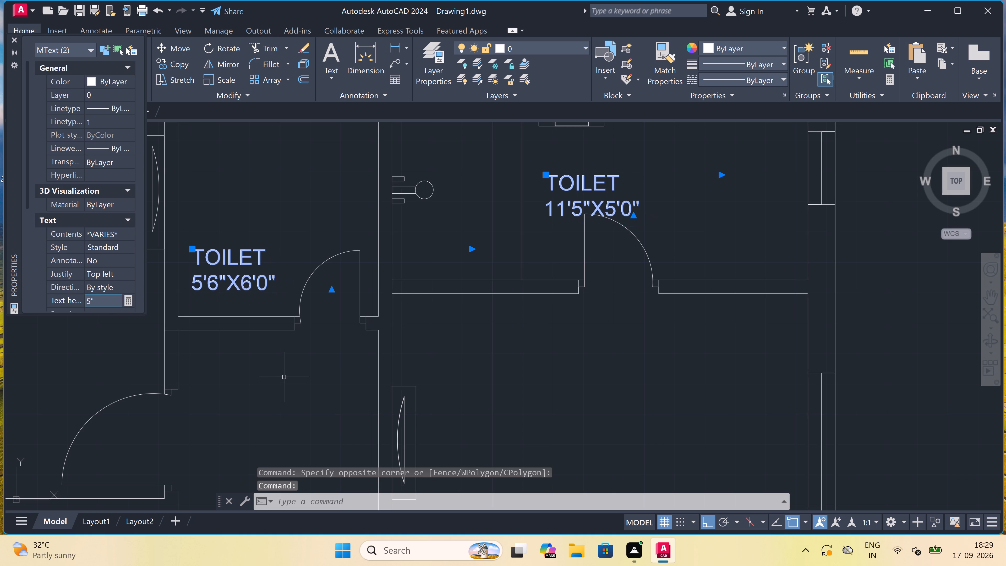
key(Escape)
Move the 11'5"X5'0" TOILET label up and slightly west, clear of the door swing, with Ortho off.
scroll(258, 346, down, 3)
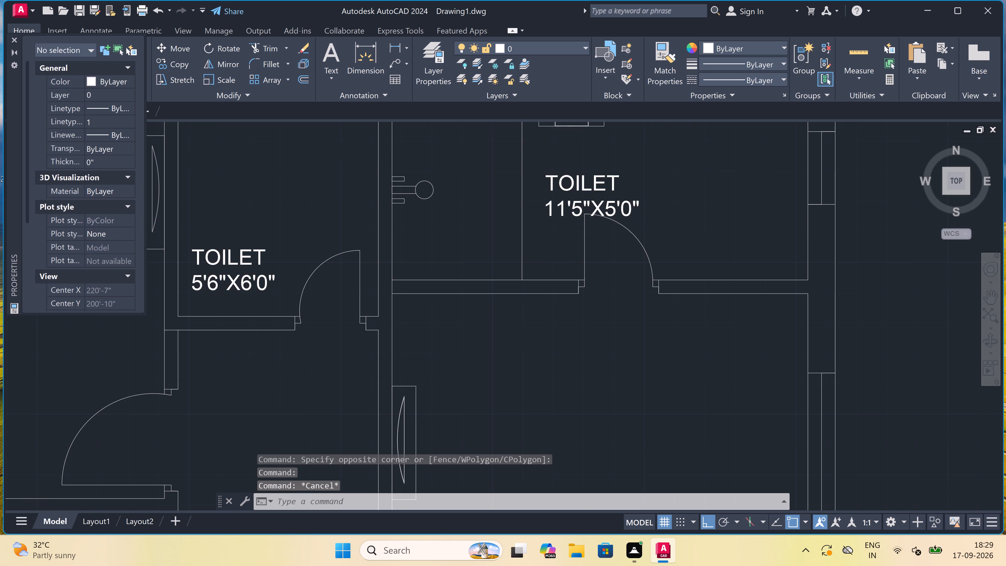
scroll(458, 251, up, 2)
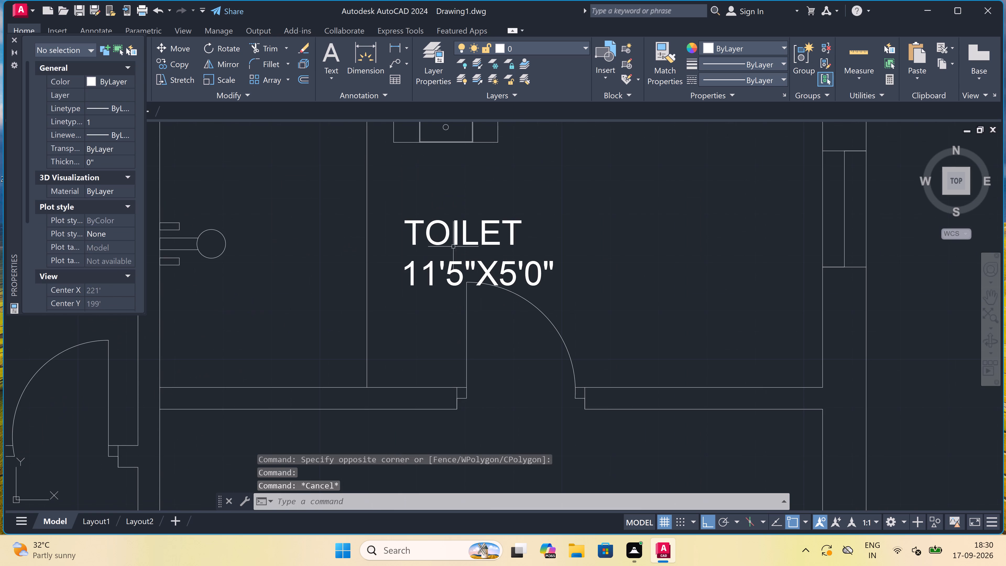
click(441, 238)
click(420, 232)
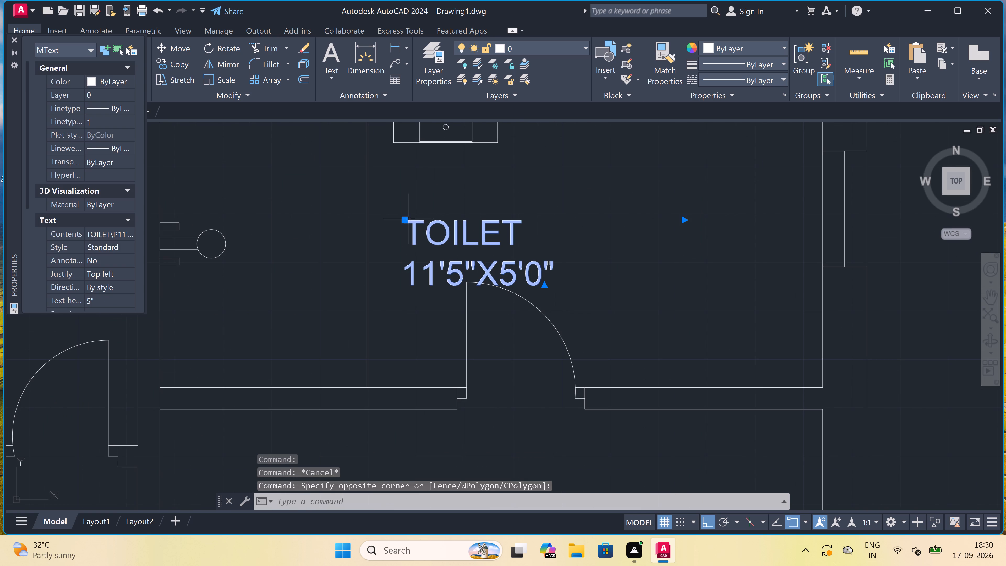
double_click(405, 219)
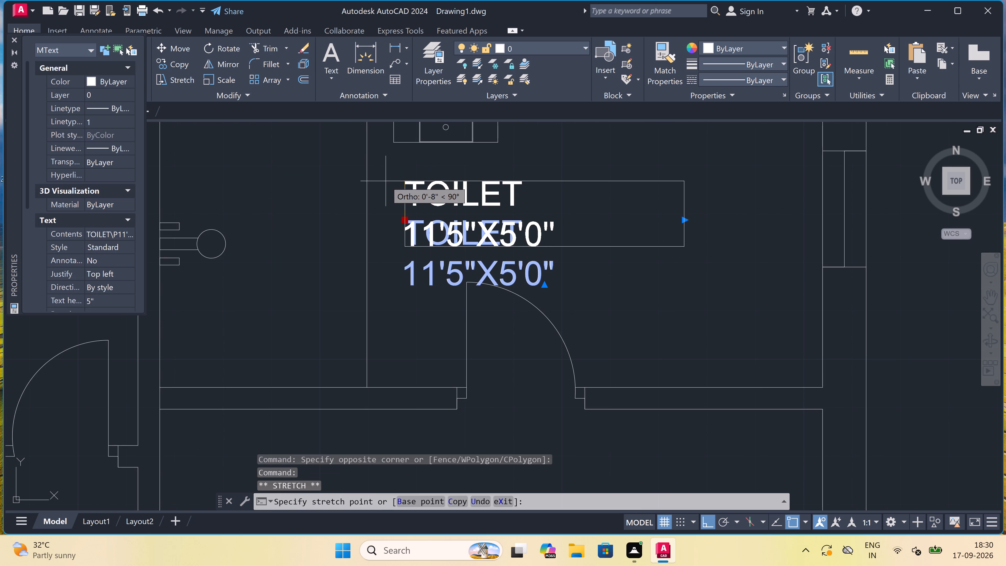
key(F8)
click(386, 181)
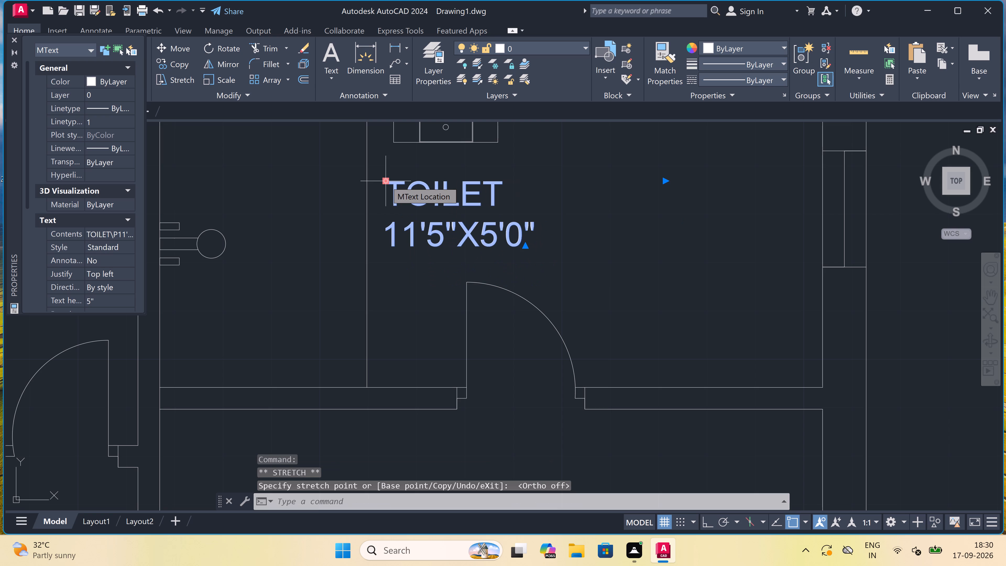
key(Escape)
Examine the size and placement of the room labels across the whole ground floor plan.
scroll(390, 205, down, 6)
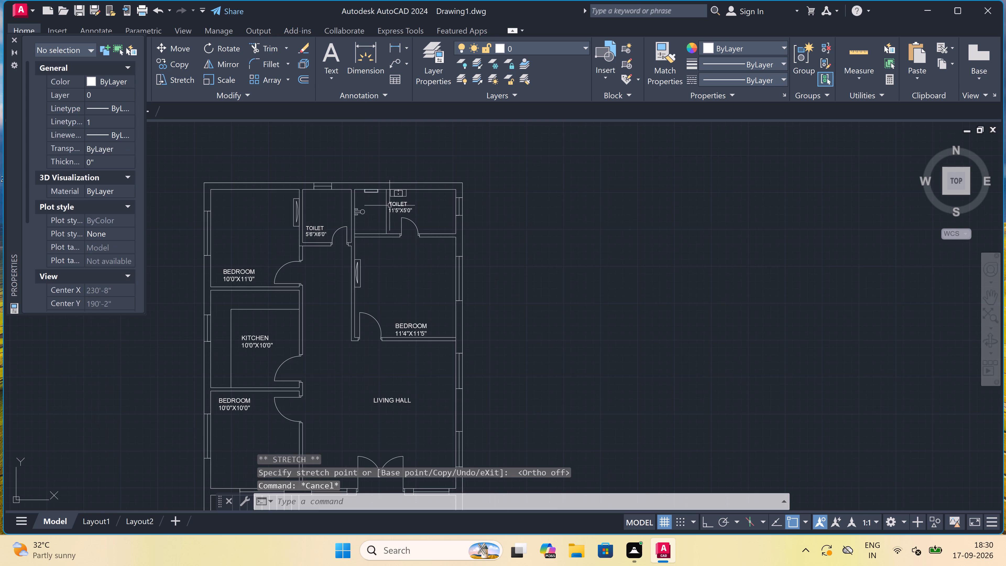
scroll(390, 205, down, 2)
scroll(371, 258, up, 2)
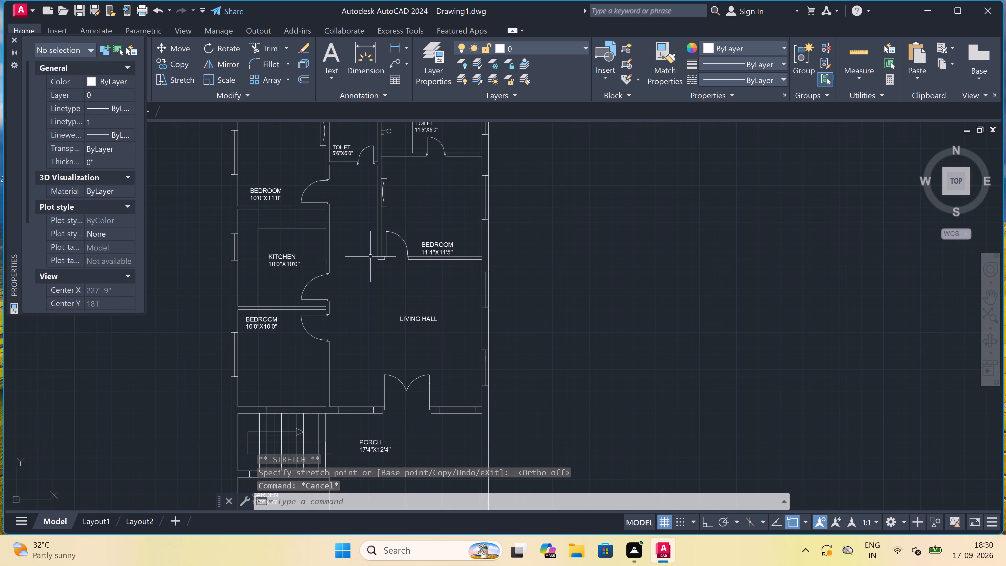
scroll(370, 257, up, 1)
scroll(370, 257, down, 2)
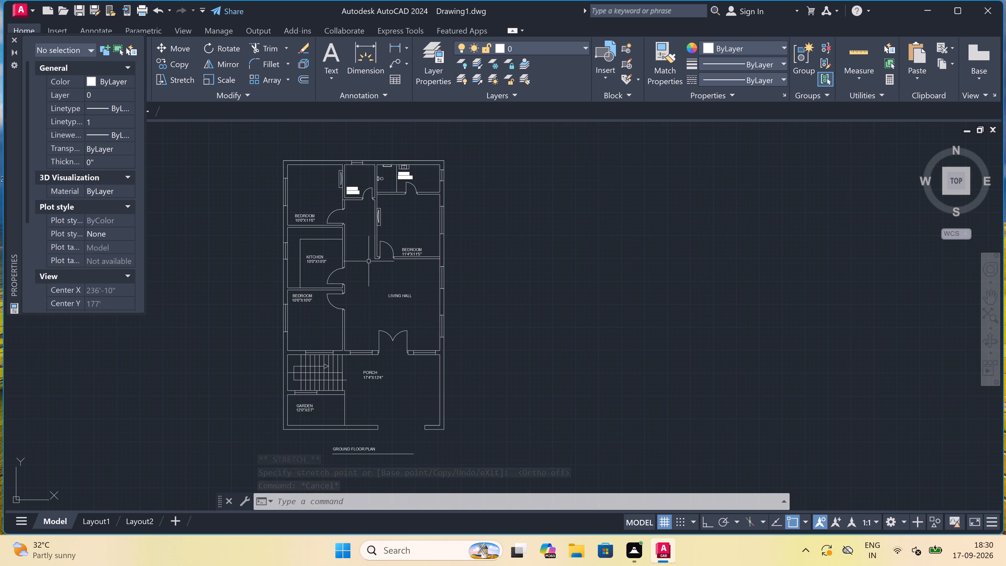
scroll(369, 261, down, 2)
scroll(360, 272, up, 2)
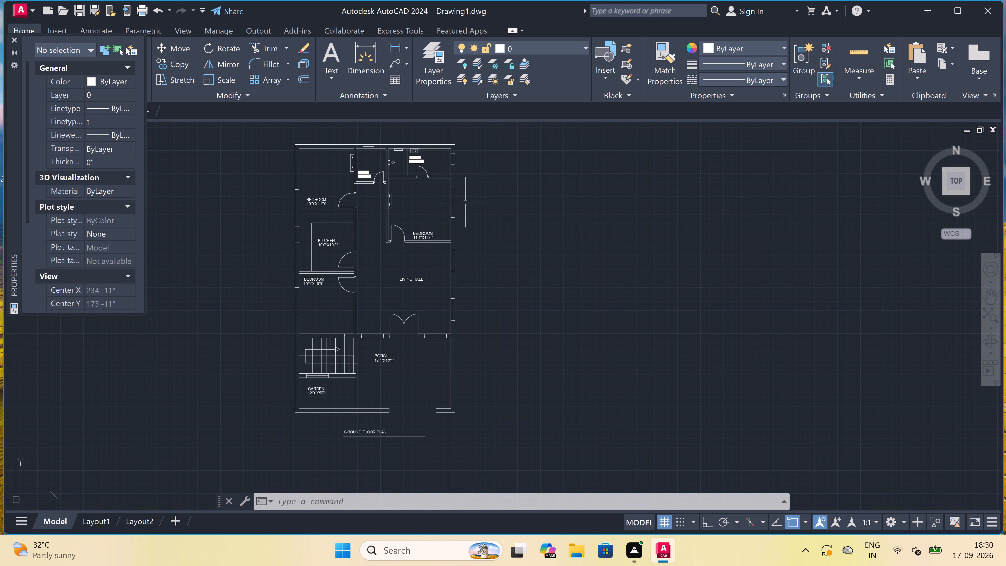
scroll(484, 186, down, 1)
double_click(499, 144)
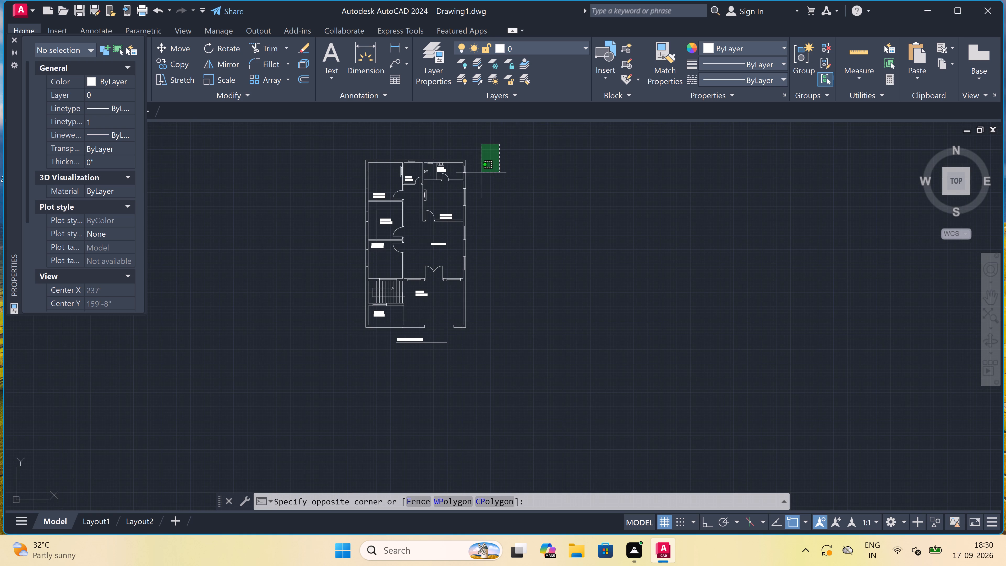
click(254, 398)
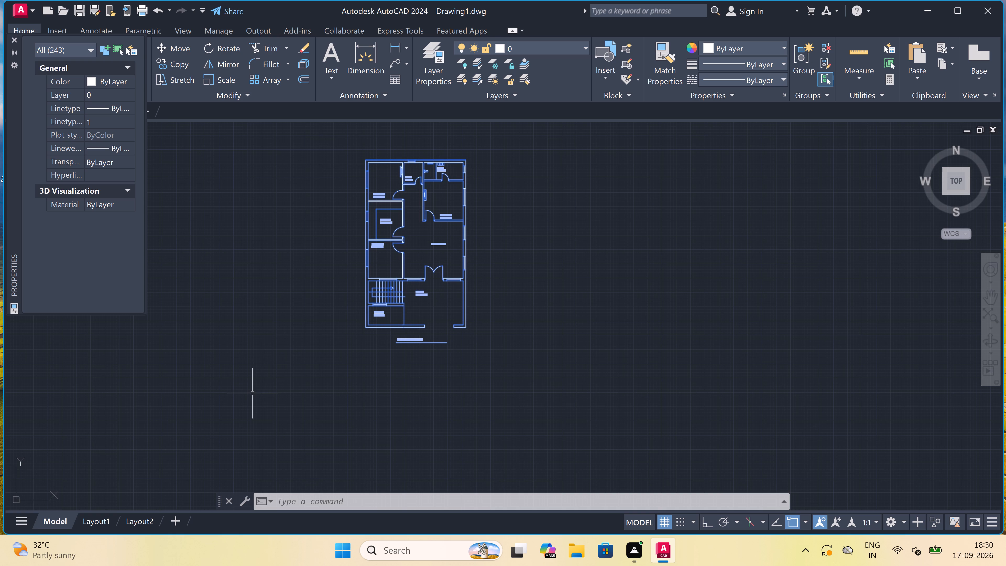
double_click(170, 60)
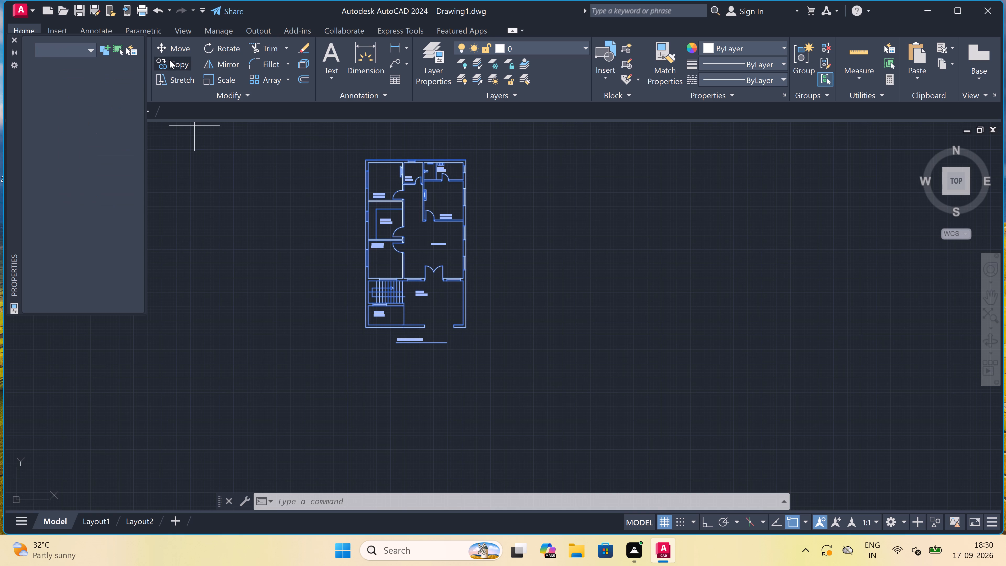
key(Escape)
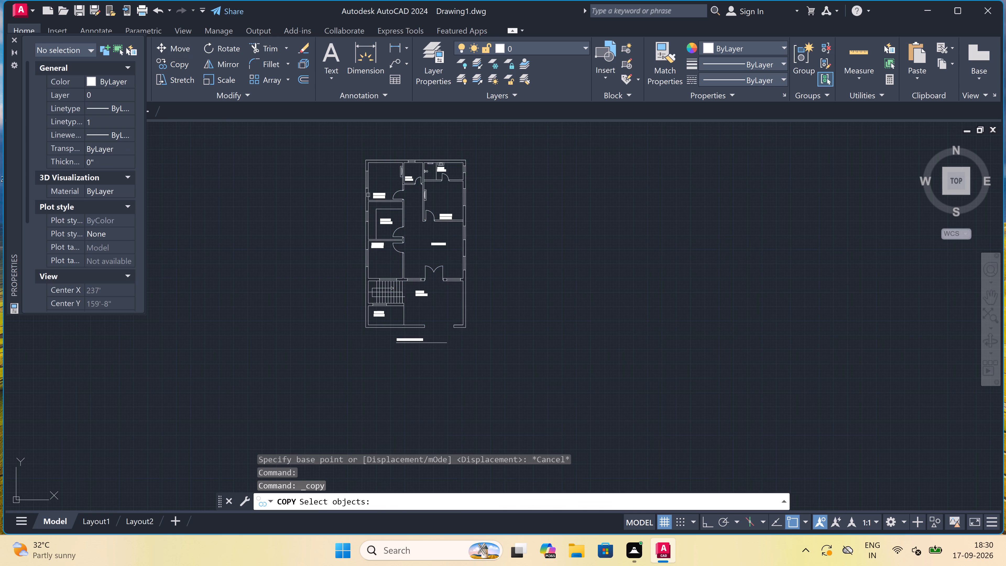
Copy the whole ground floor plan, including its labels and title, about 37' due east of the original with Ortho on.
drag(493, 151, 489, 156)
click(238, 387)
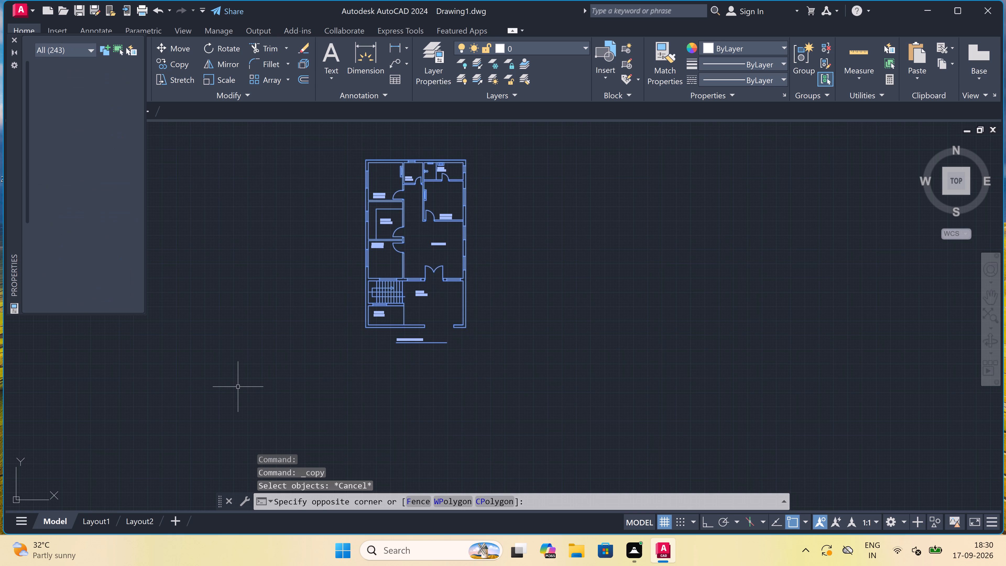
click(154, 67)
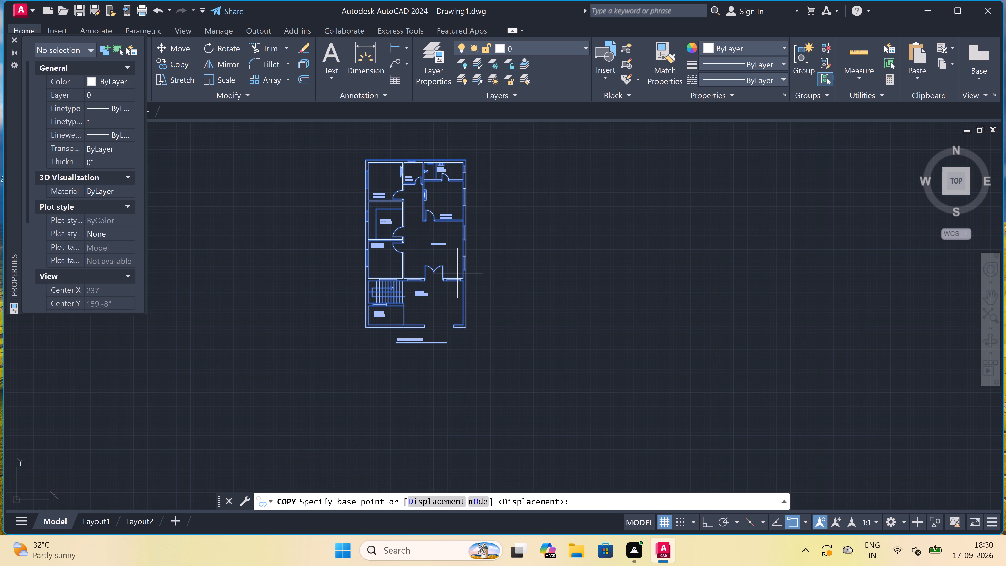
click(390, 226)
drag(392, 232, 395, 233)
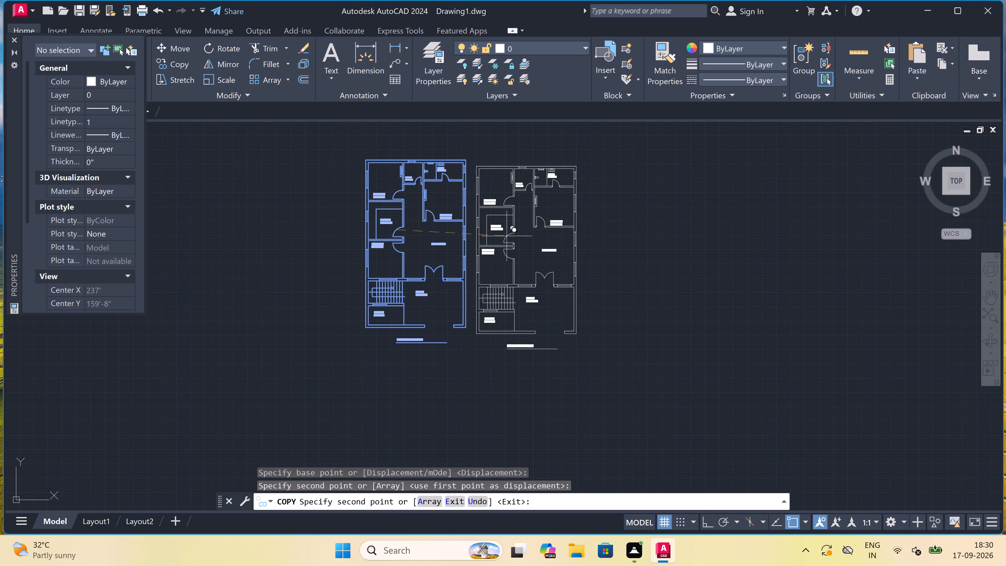
key(F8)
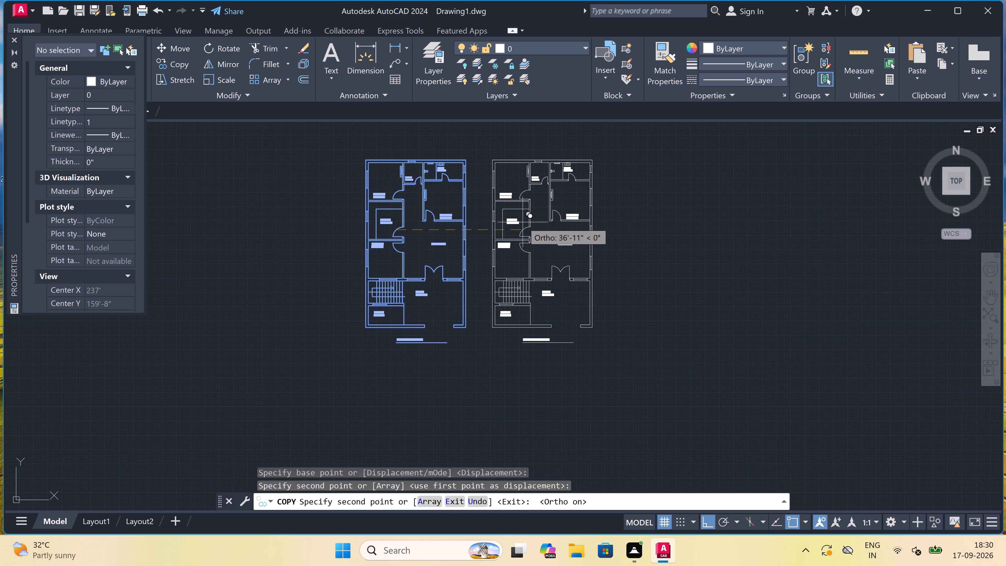
click(525, 224)
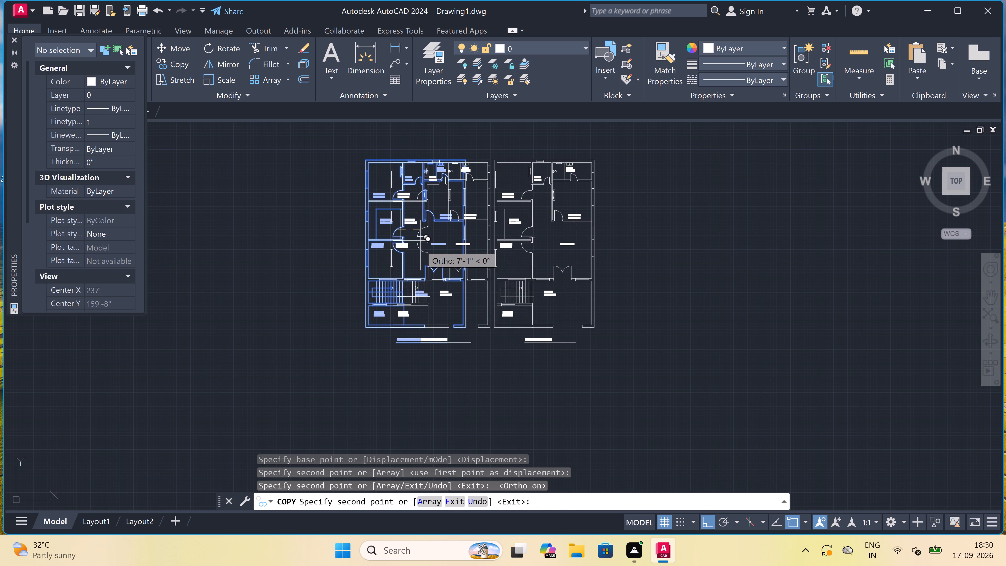
key(Escape)
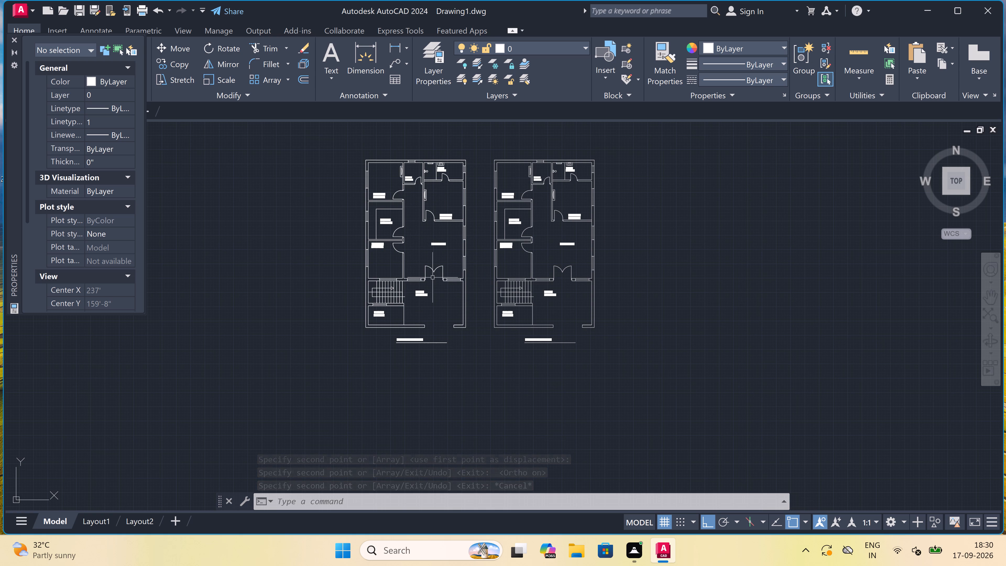
Delete the GROUND FLOOR PLAN title and its underline from beneath the copied plan.
scroll(510, 321, up, 2)
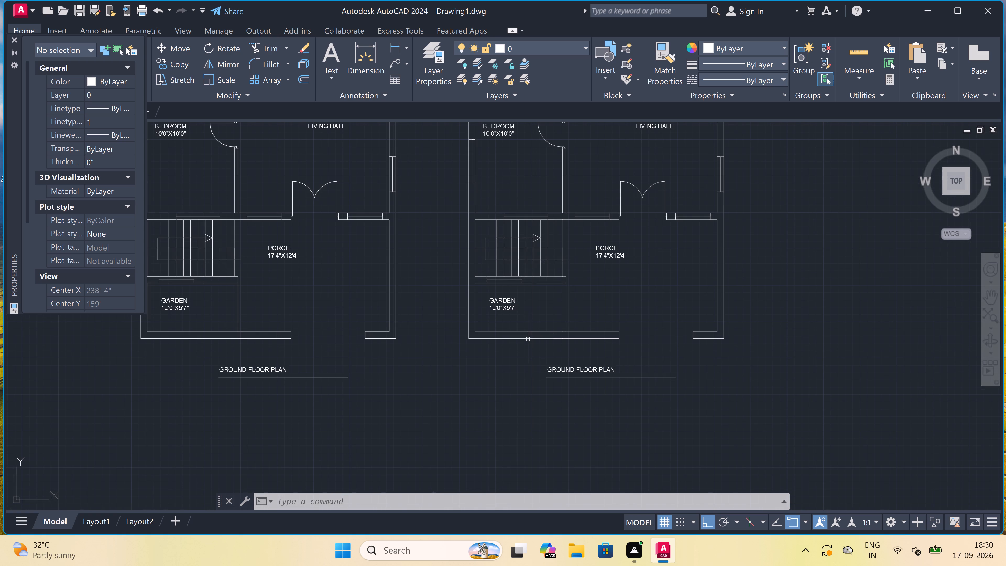
click(578, 366)
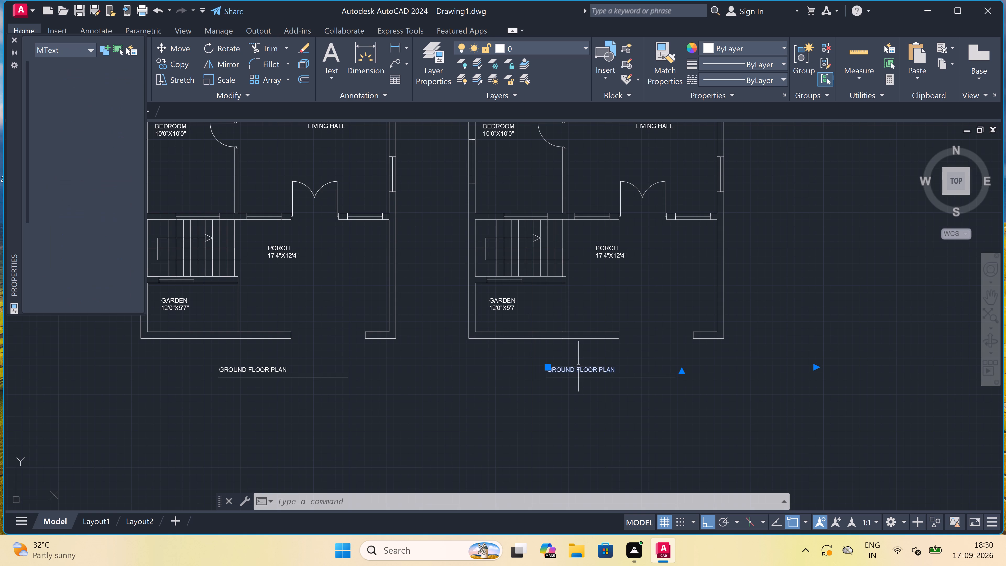
key(Delete)
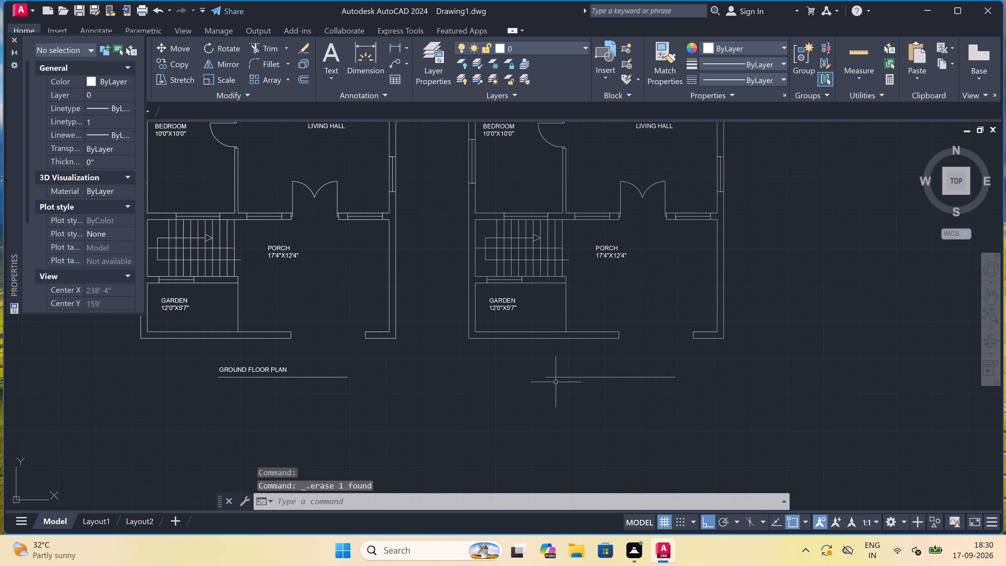
click(546, 368)
click(541, 398)
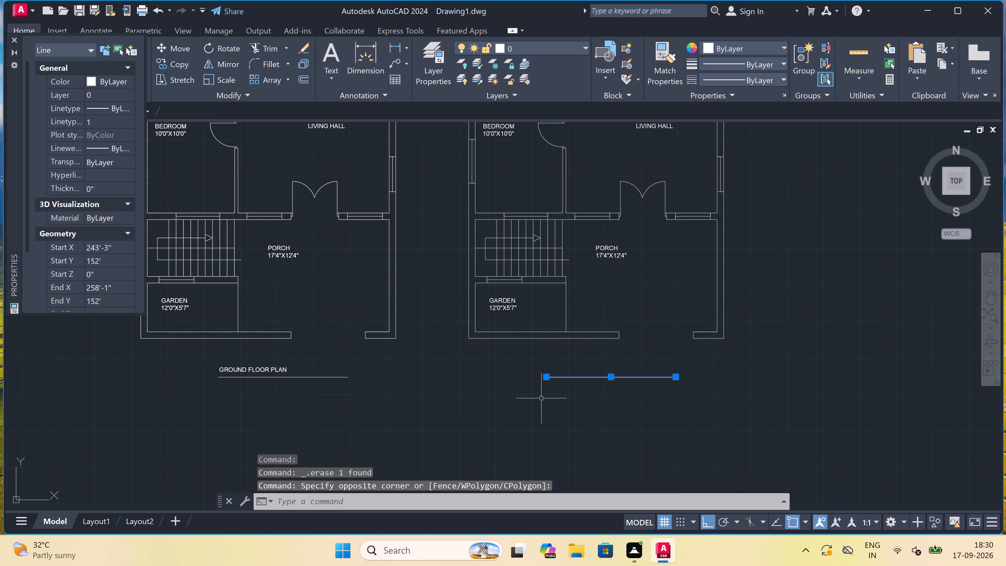
key(Delete)
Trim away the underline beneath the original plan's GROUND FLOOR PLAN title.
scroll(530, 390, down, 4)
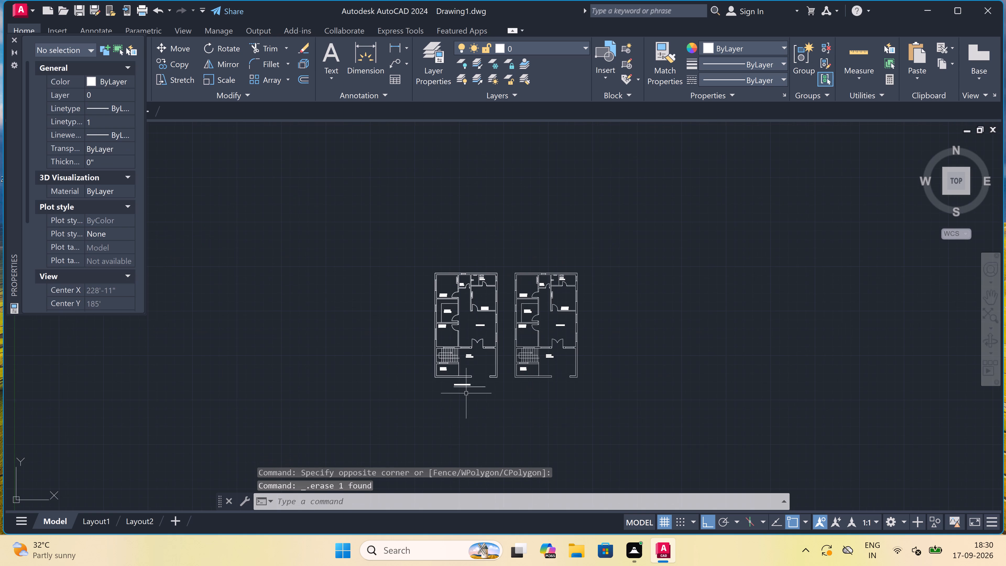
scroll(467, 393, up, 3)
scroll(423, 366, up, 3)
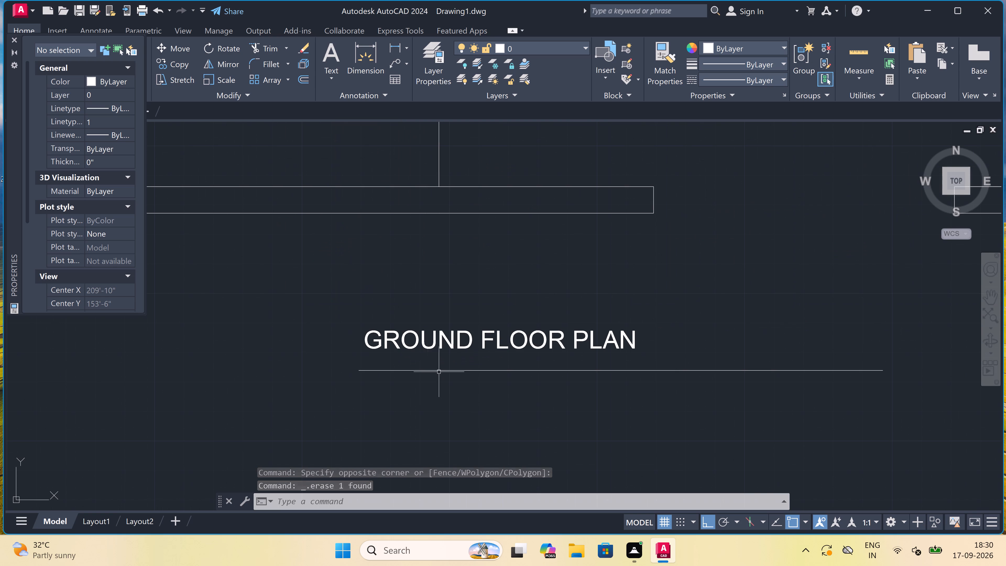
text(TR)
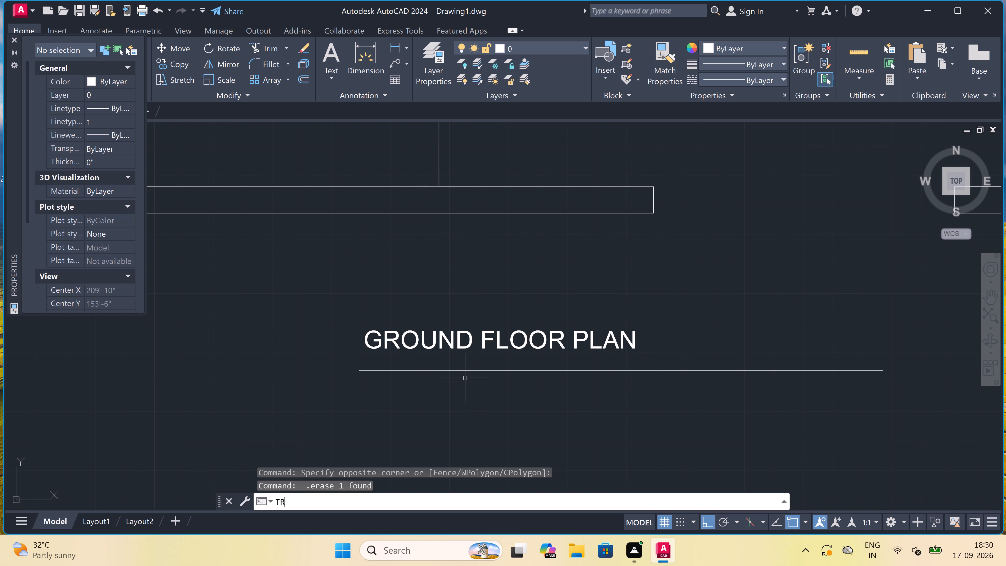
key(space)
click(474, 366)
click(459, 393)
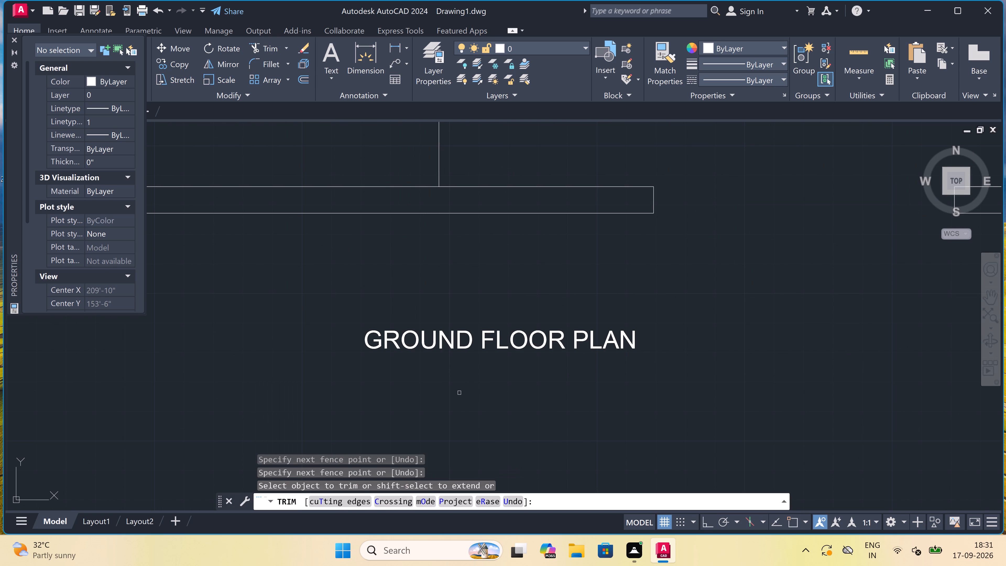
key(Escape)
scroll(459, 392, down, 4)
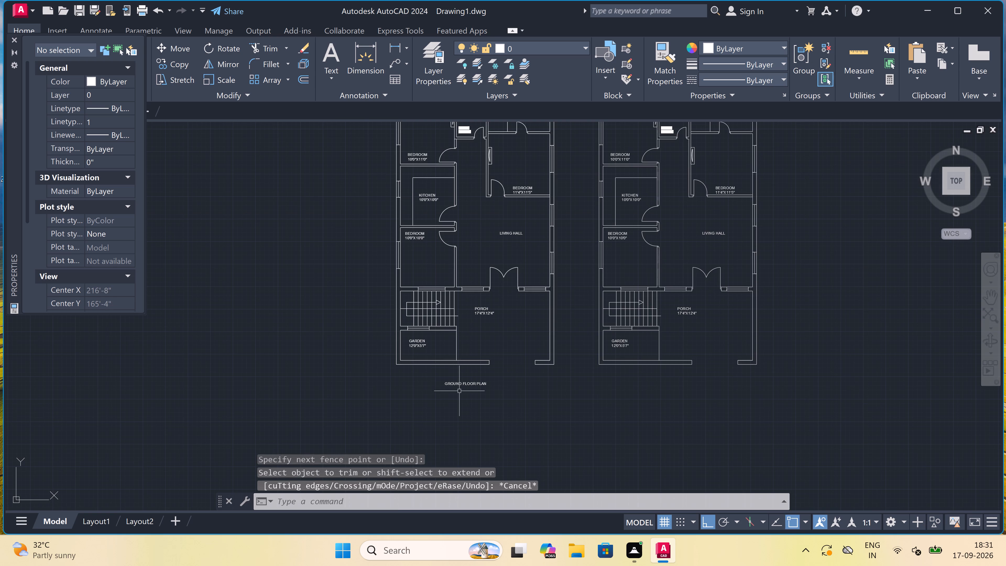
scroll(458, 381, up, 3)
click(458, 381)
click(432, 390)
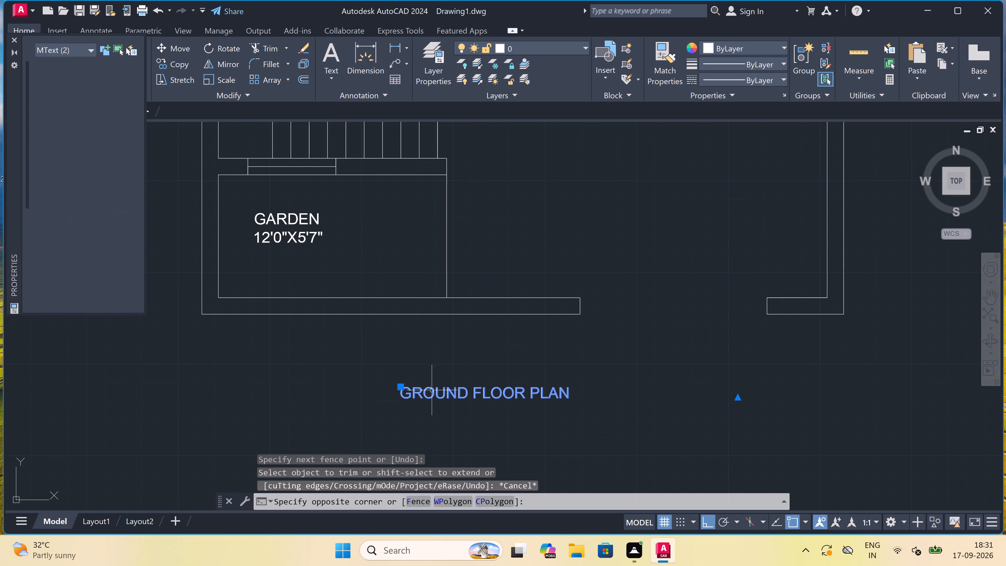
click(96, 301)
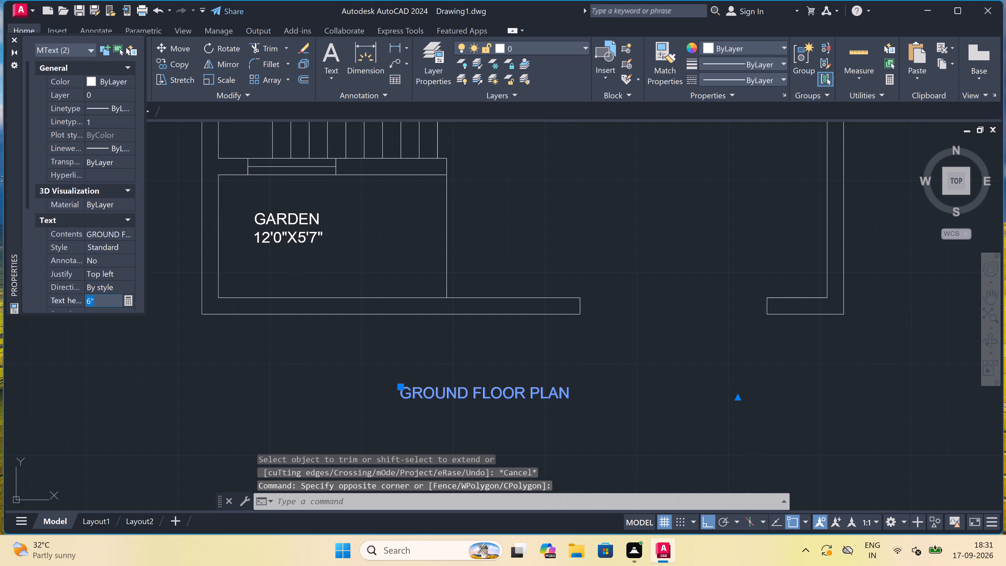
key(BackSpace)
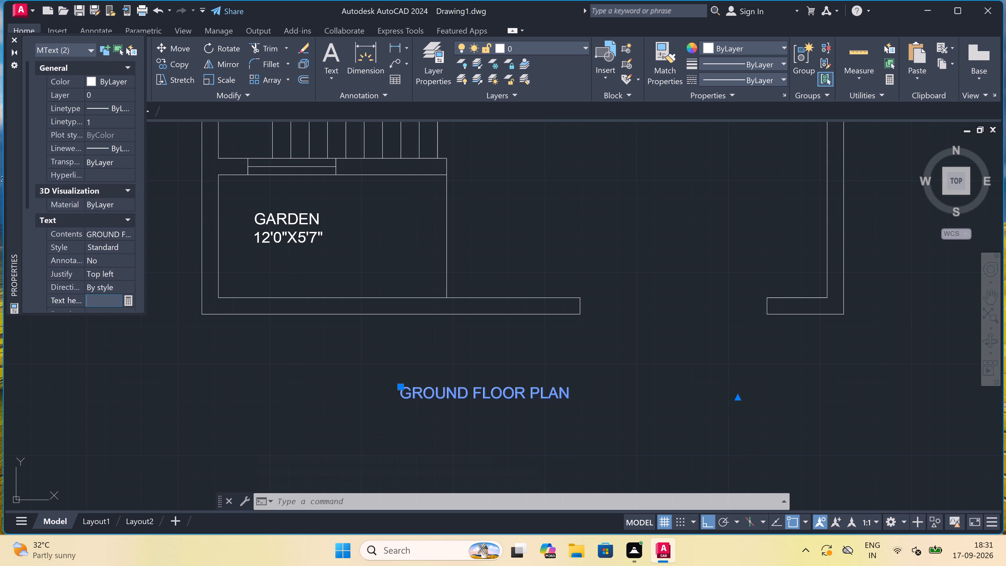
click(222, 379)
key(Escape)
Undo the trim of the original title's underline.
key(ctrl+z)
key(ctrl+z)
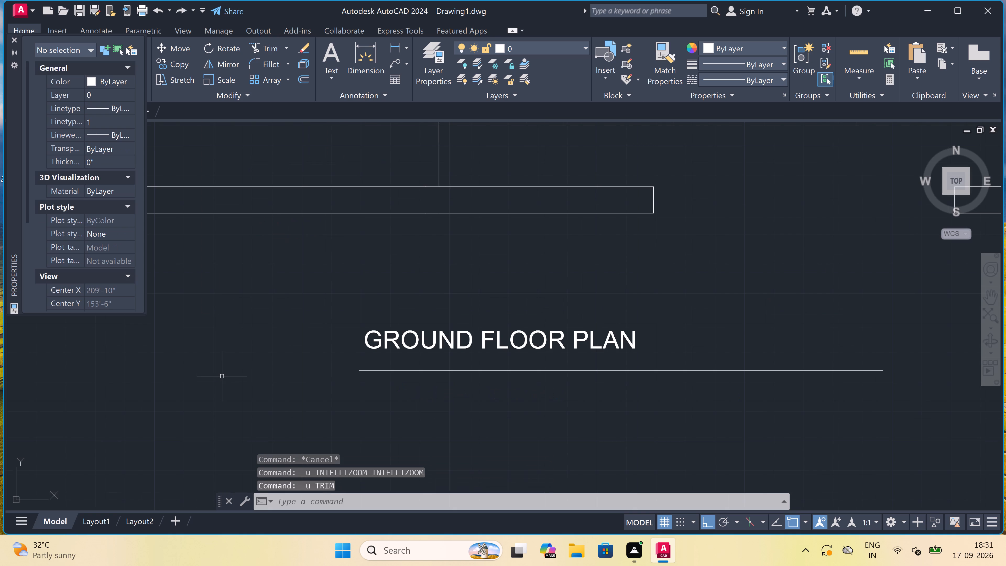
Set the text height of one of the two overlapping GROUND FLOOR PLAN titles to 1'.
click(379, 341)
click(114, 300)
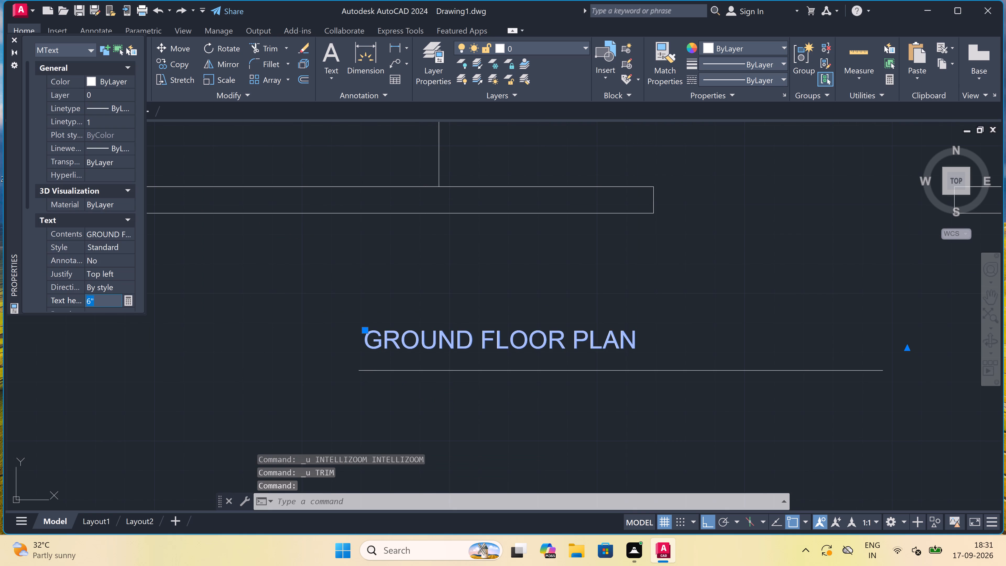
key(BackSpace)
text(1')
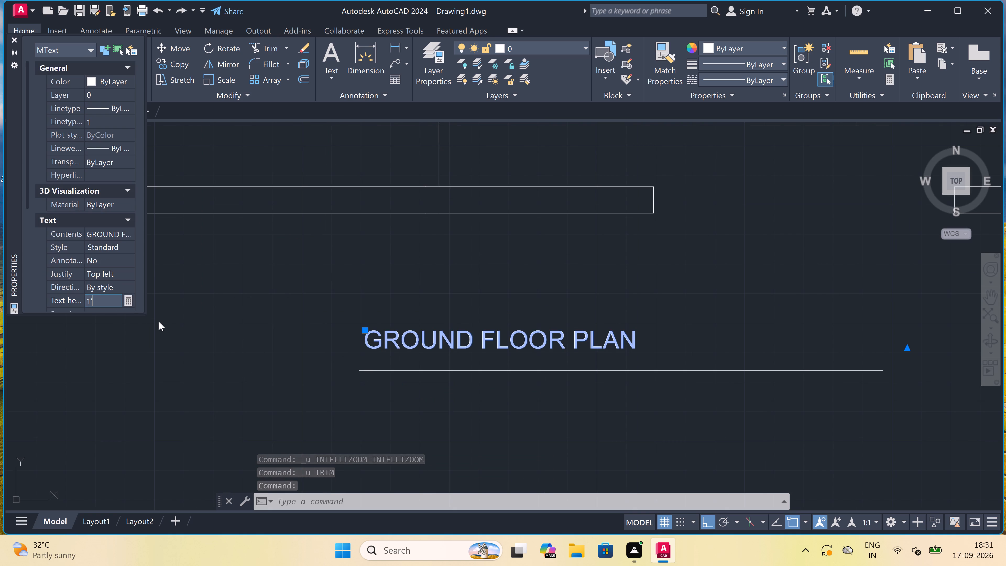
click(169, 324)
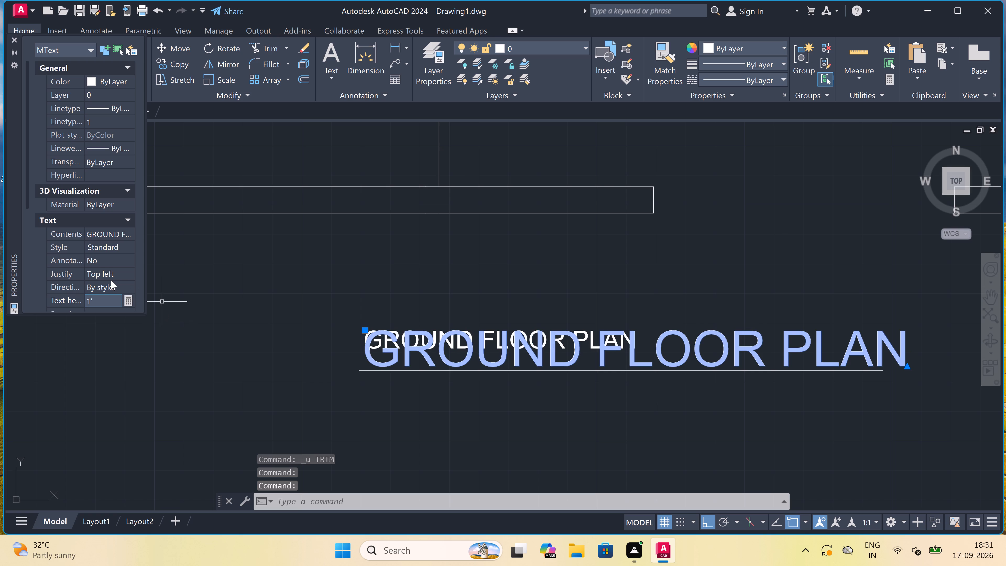
Set the enlarged GROUND FLOOR PLAN title's text height to 11" and clear the selection.
click(113, 303)
key(BackSpace)
key(BackSpace)
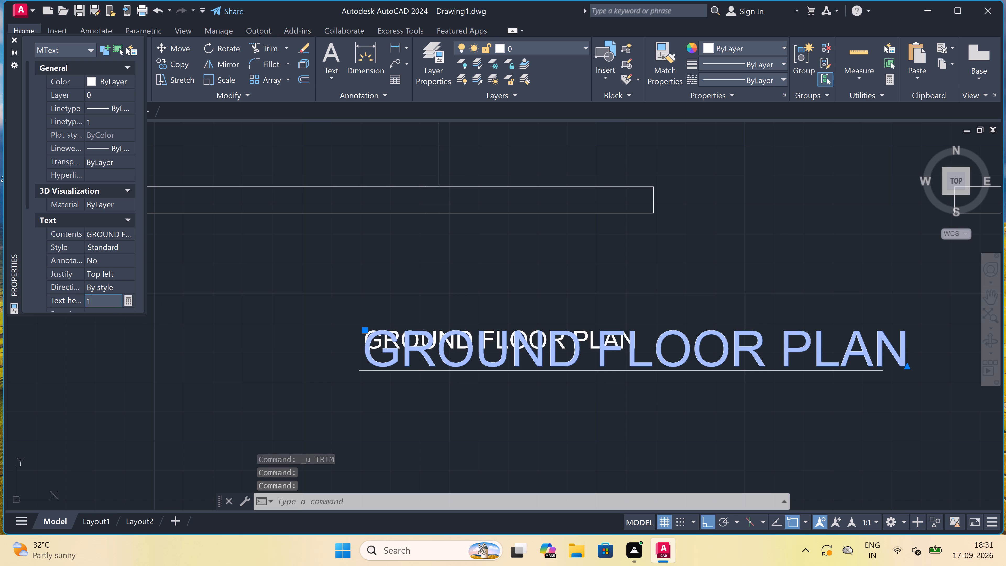
key(BackSpace)
text(11")
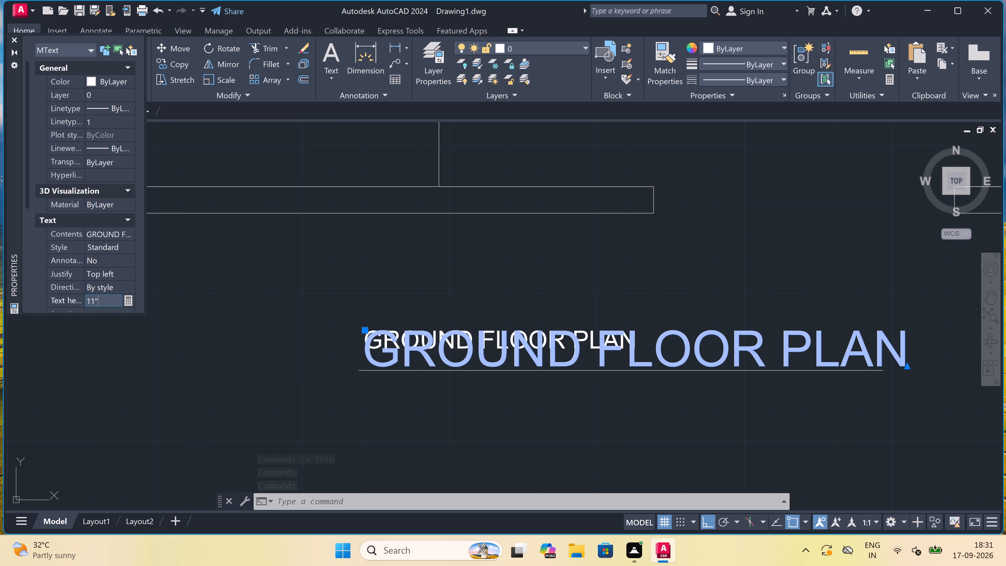
click(193, 366)
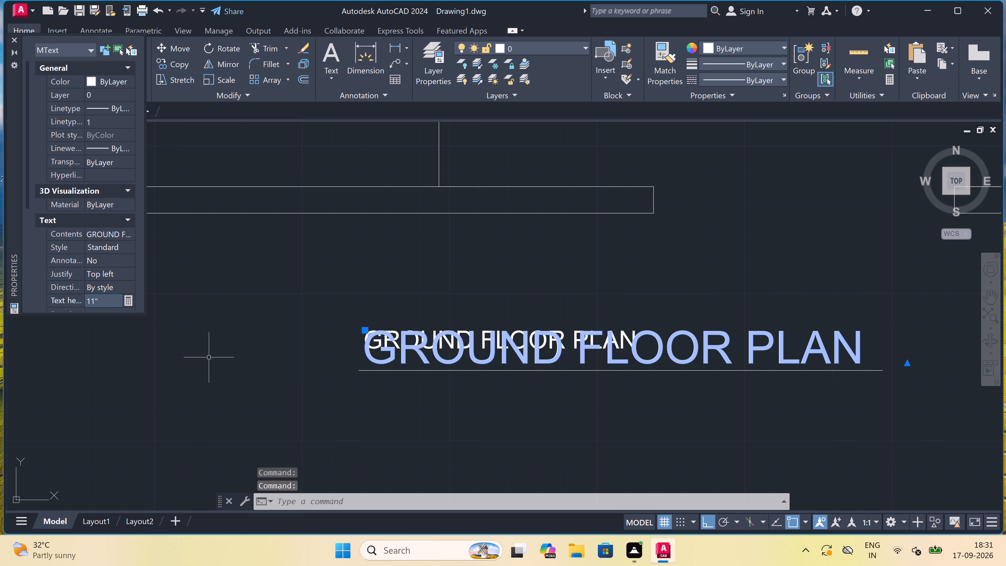
key(Escape)
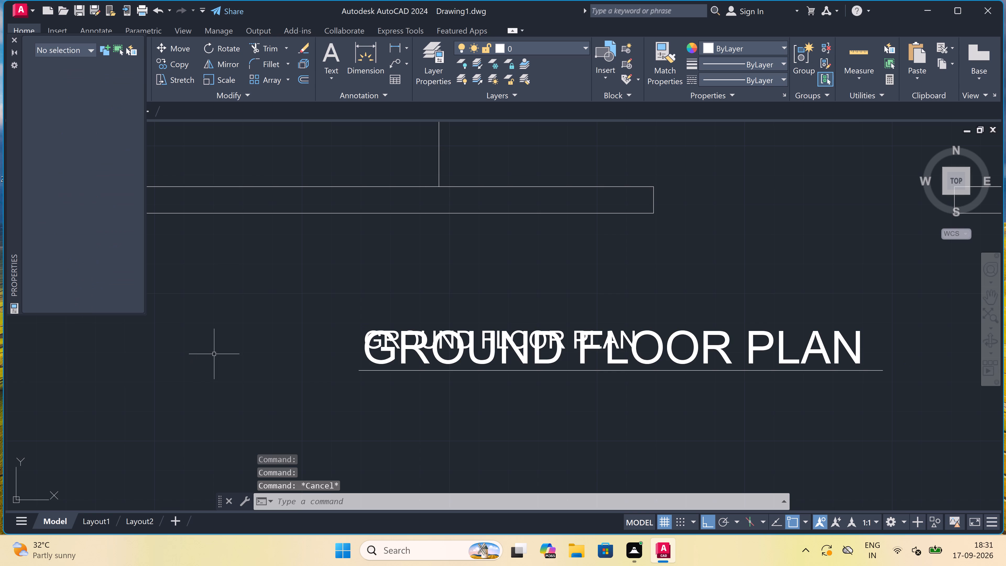
Delete the smaller duplicate GROUND FLOOR PLAN text overlapping the enlarged title.
scroll(338, 347, up, 2)
scroll(419, 330, up, 2)
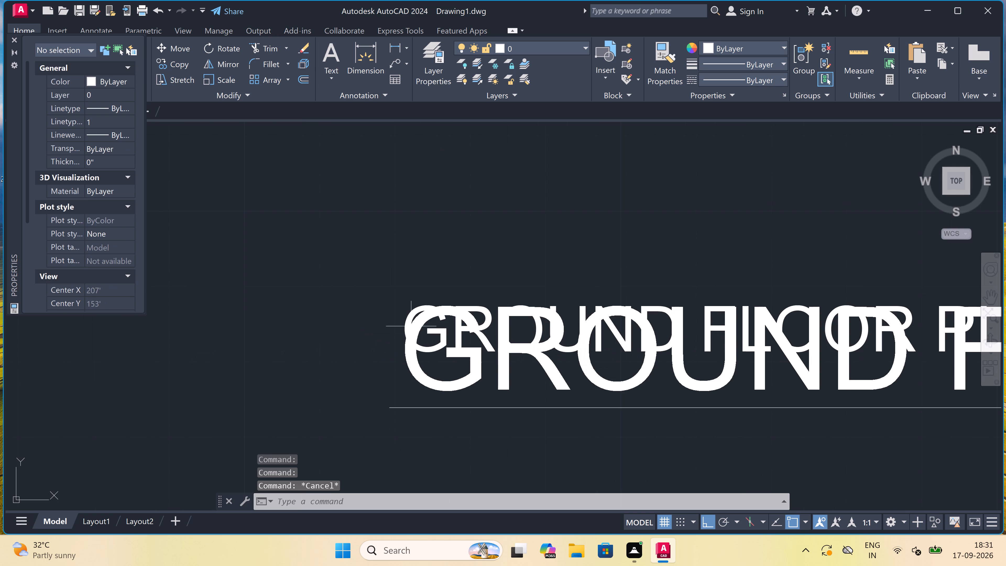
click(471, 327)
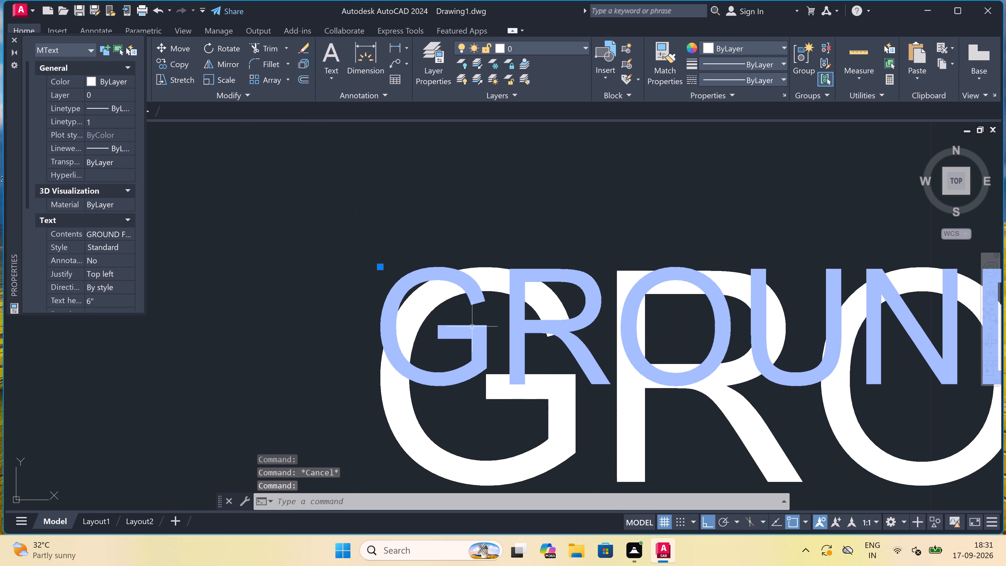
key(Delete)
Delete all nine room labels, from the toilets and bedrooms to the porch and garden, in the untitled copy of the plan.
scroll(371, 309, down, 3)
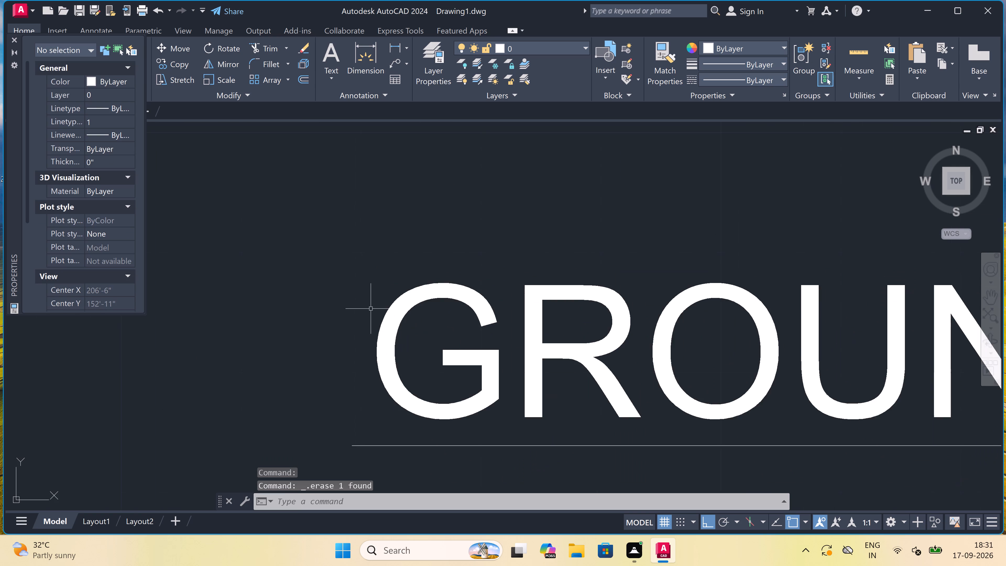
scroll(371, 308, down, 7)
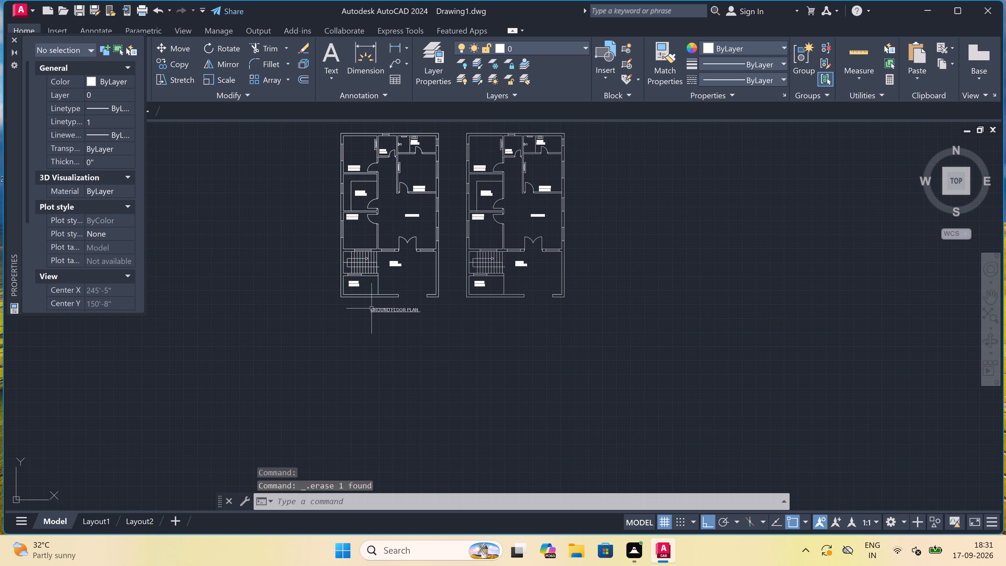
scroll(449, 185, down, 3)
scroll(449, 181, up, 3)
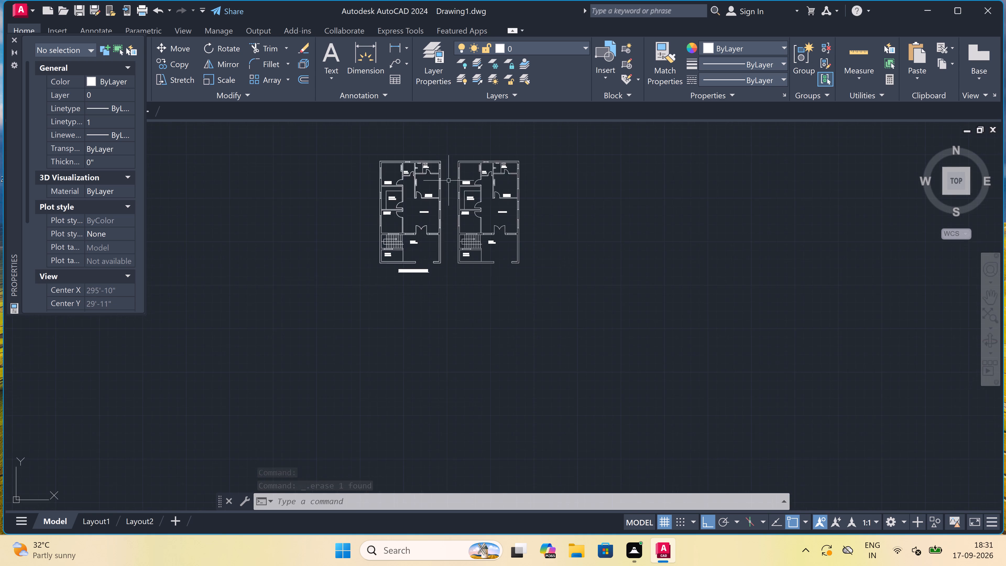
scroll(449, 181, up, 2)
scroll(539, 173, down, 6)
scroll(543, 168, up, 8)
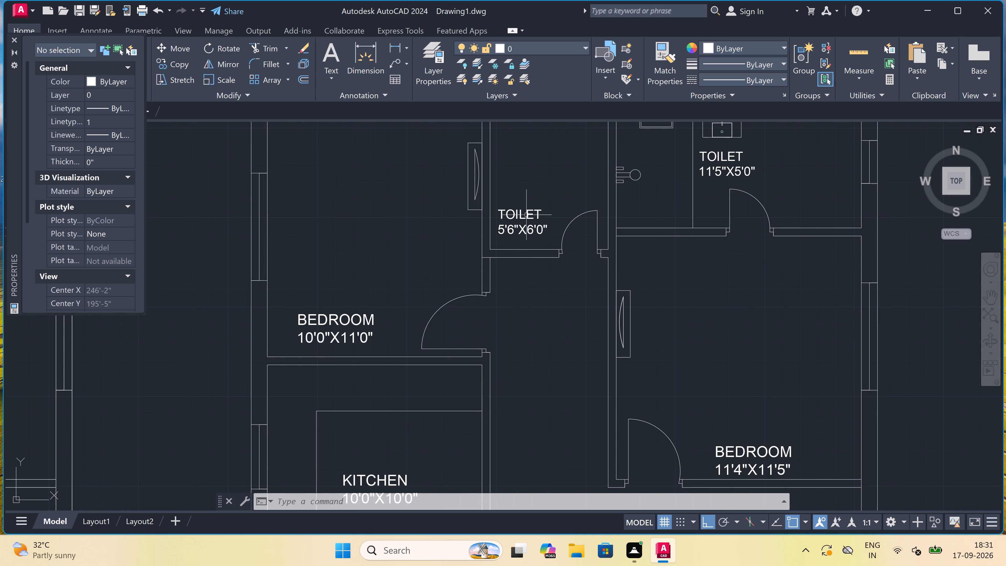
click(523, 220)
click(503, 231)
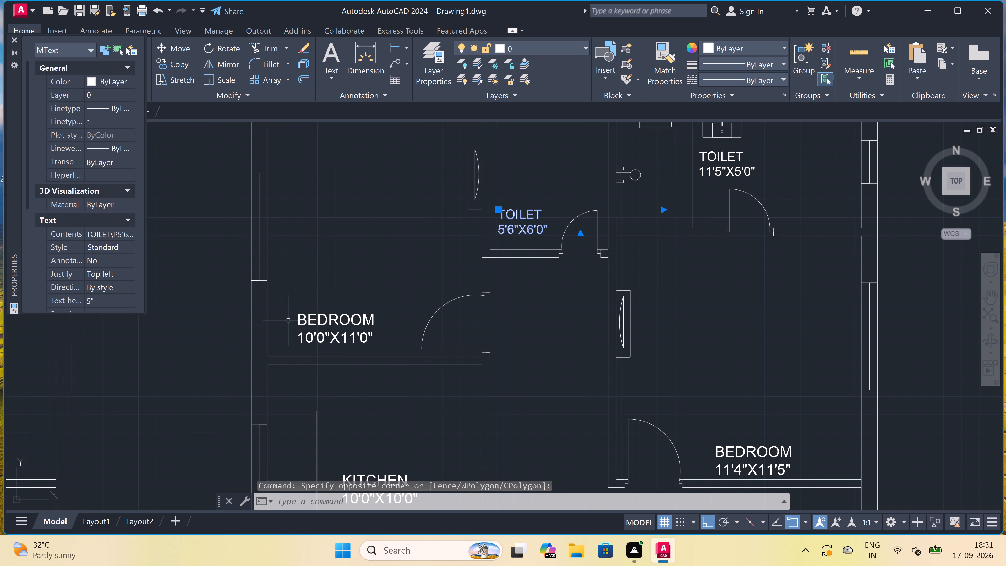
drag(297, 319, 299, 319)
click(299, 319)
scroll(299, 319, down, 3)
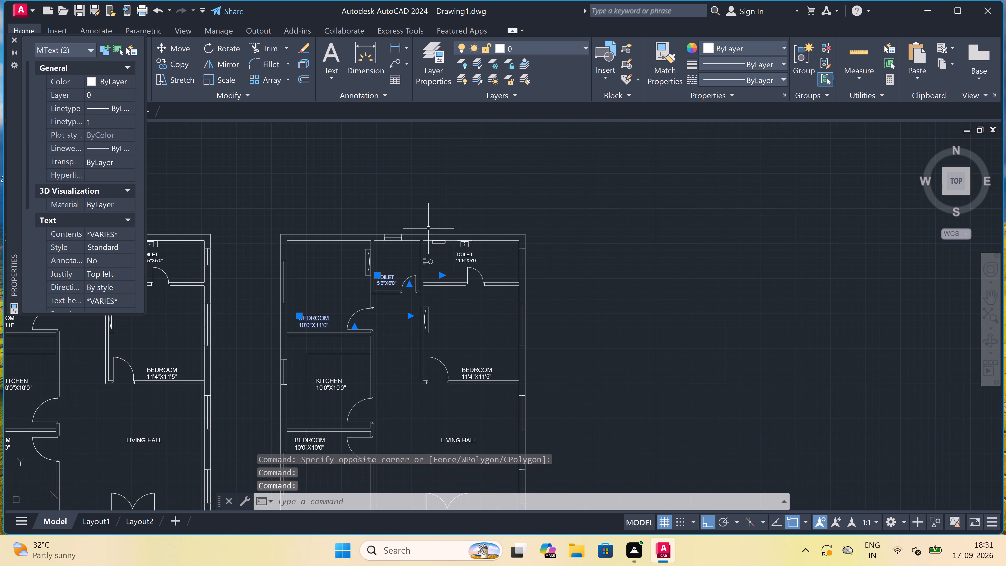
scroll(443, 250, up, 4)
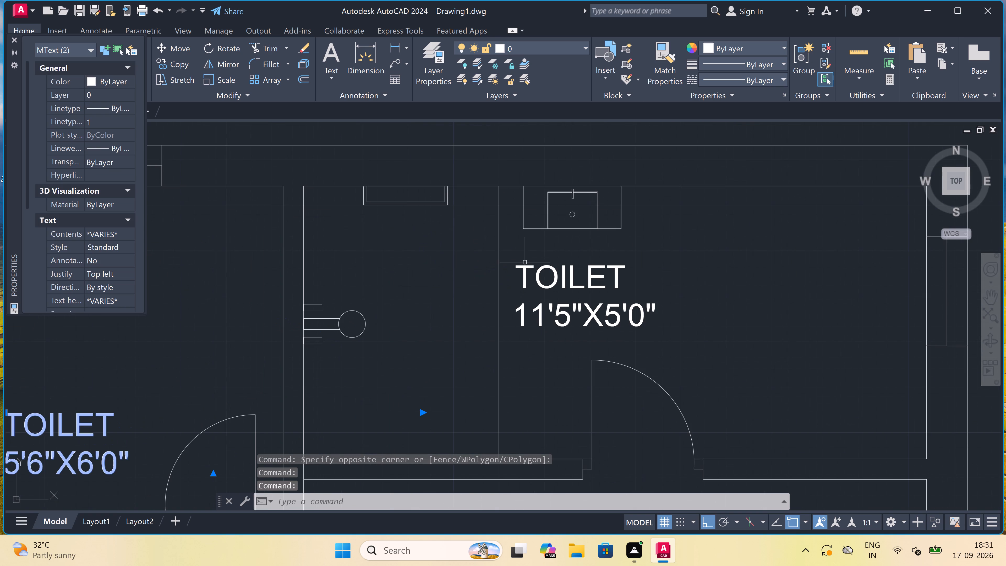
double_click(525, 262)
click(525, 272)
scroll(525, 272, down, 5)
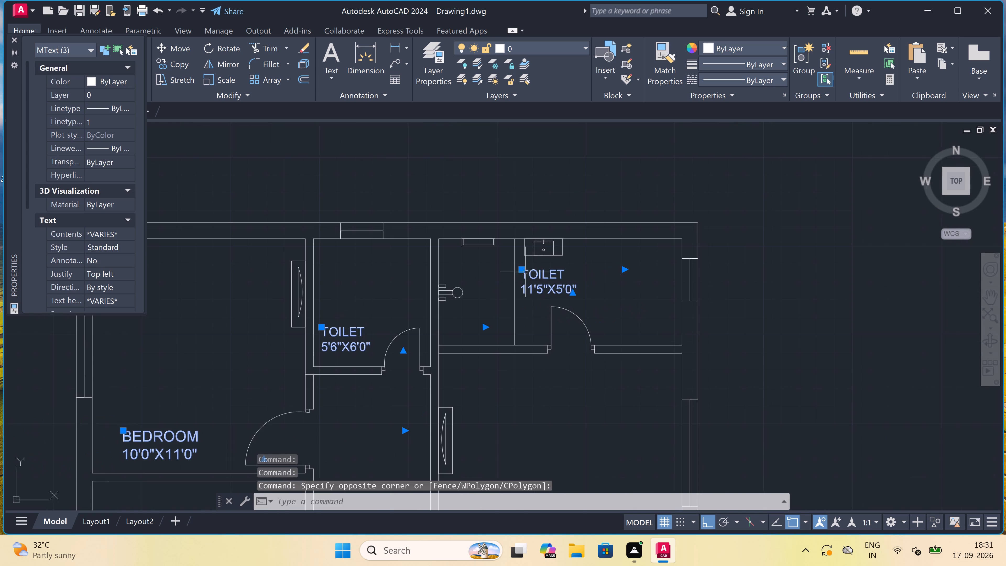
scroll(525, 275, down, 4)
scroll(540, 355, up, 2)
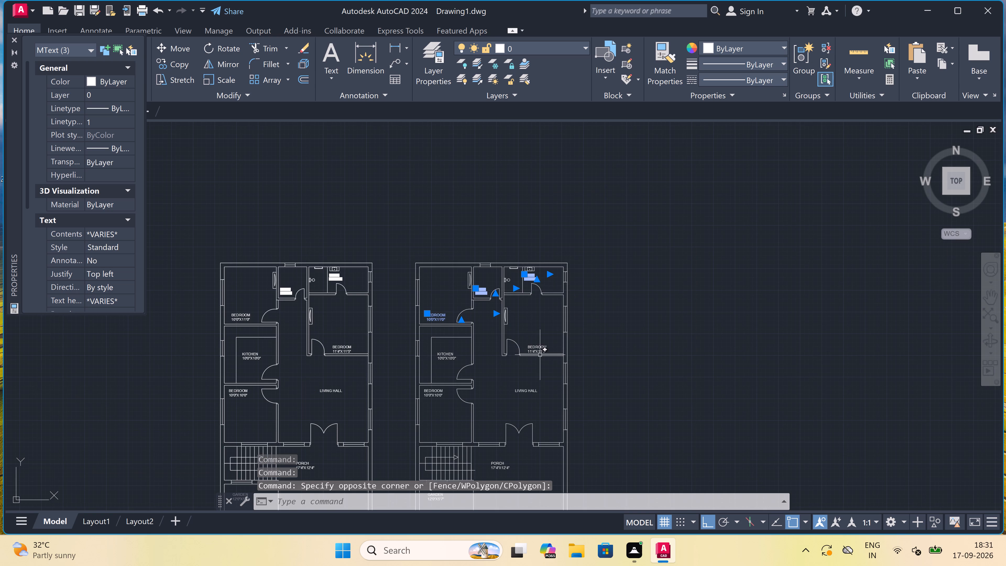
scroll(540, 355, up, 2)
click(510, 306)
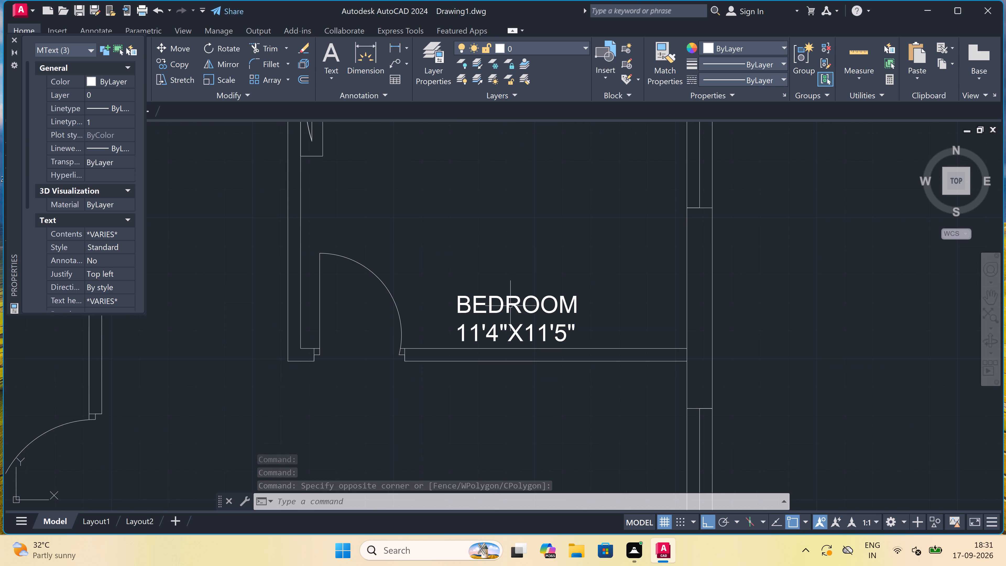
scroll(485, 314, down, 6)
scroll(478, 353, up, 2)
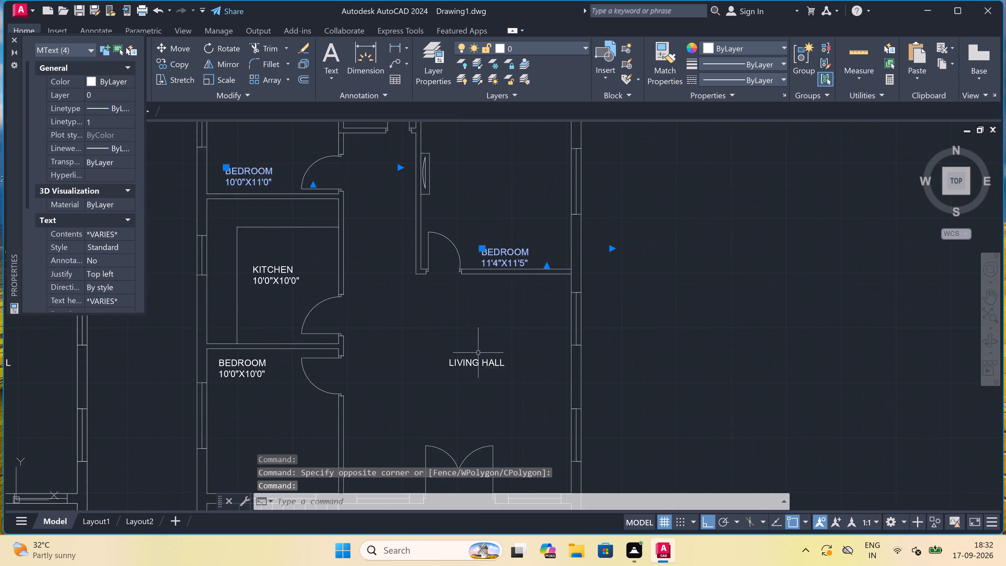
scroll(478, 353, up, 1)
click(476, 359)
click(454, 380)
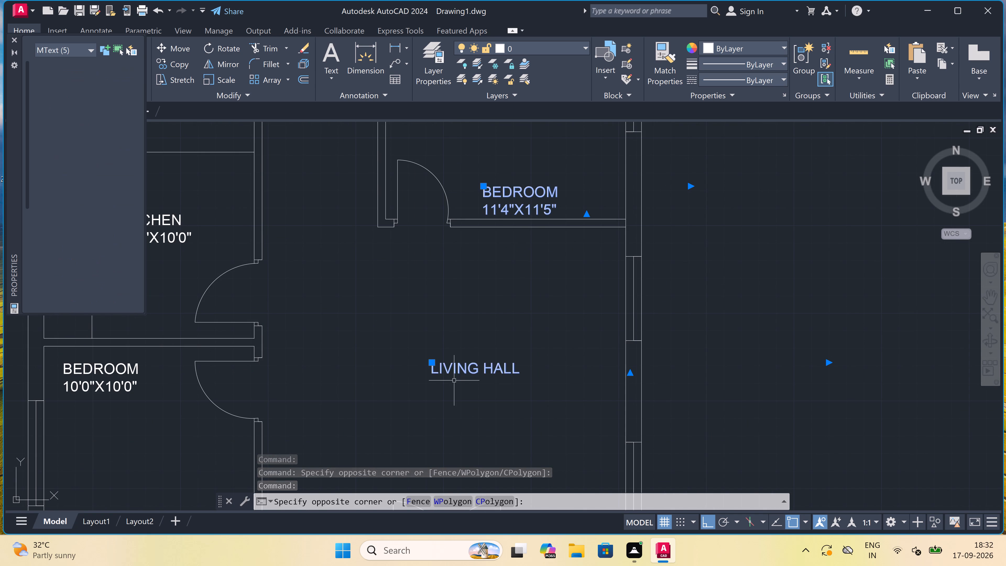
scroll(451, 345, down, 7)
scroll(445, 368, up, 4)
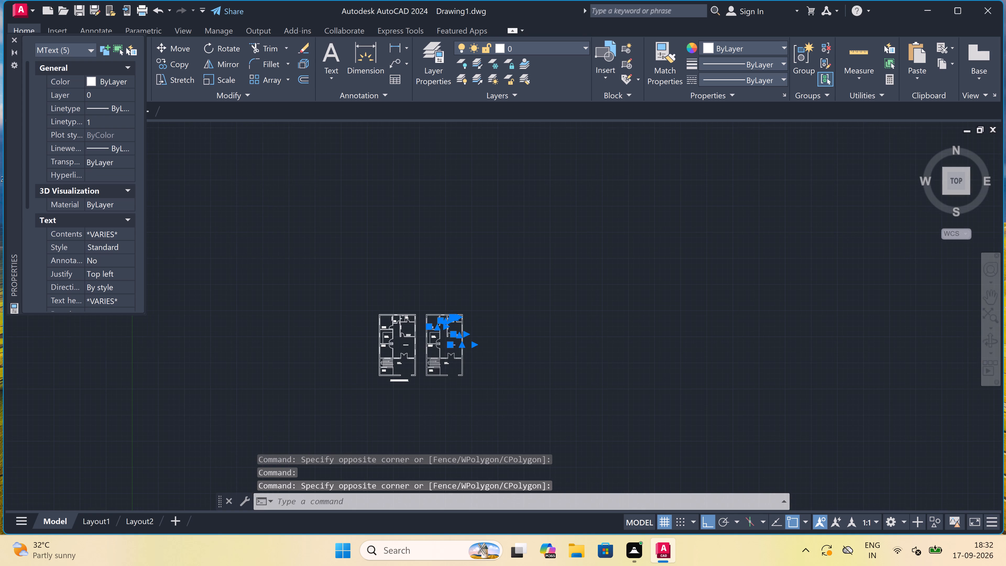
click(442, 352)
scroll(442, 352, down, 4)
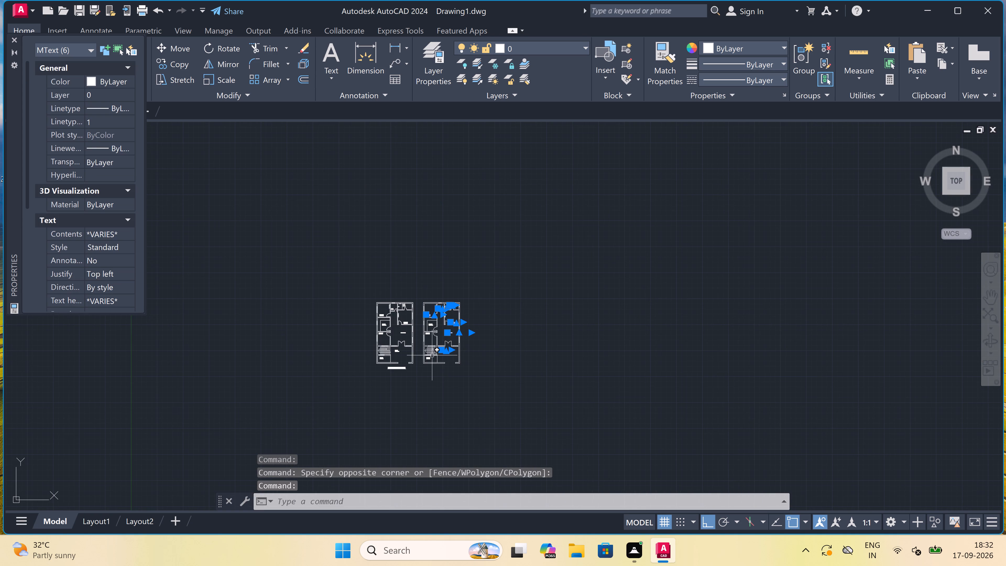
scroll(432, 355, up, 6)
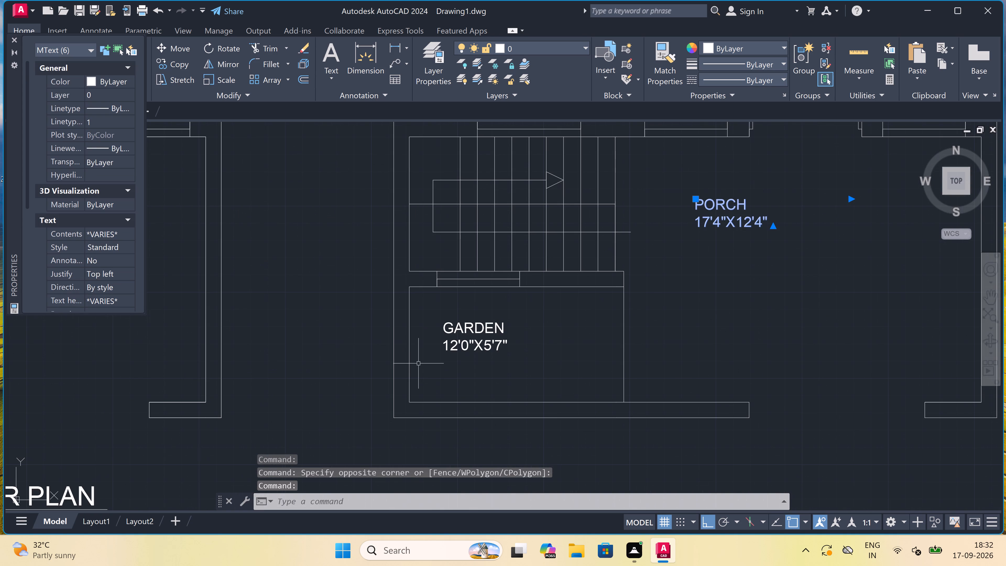
click(456, 334)
scroll(446, 350, down, 4)
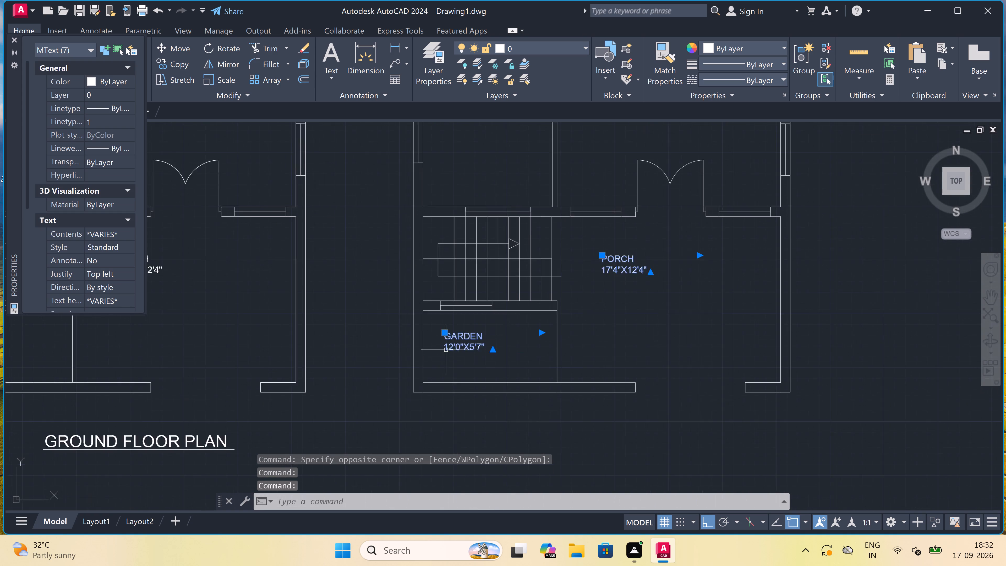
scroll(446, 350, down, 2)
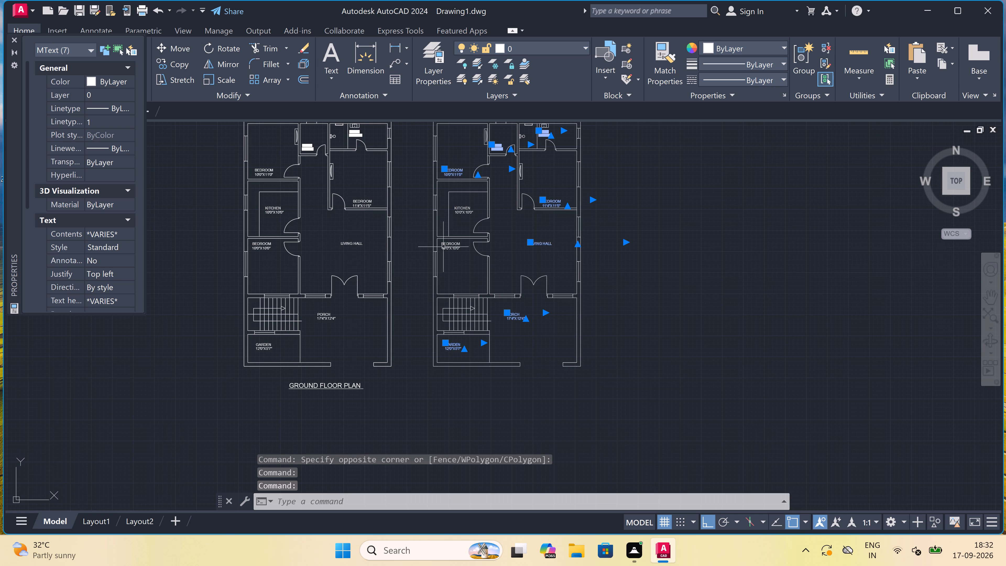
scroll(452, 209, up, 3)
click(460, 204)
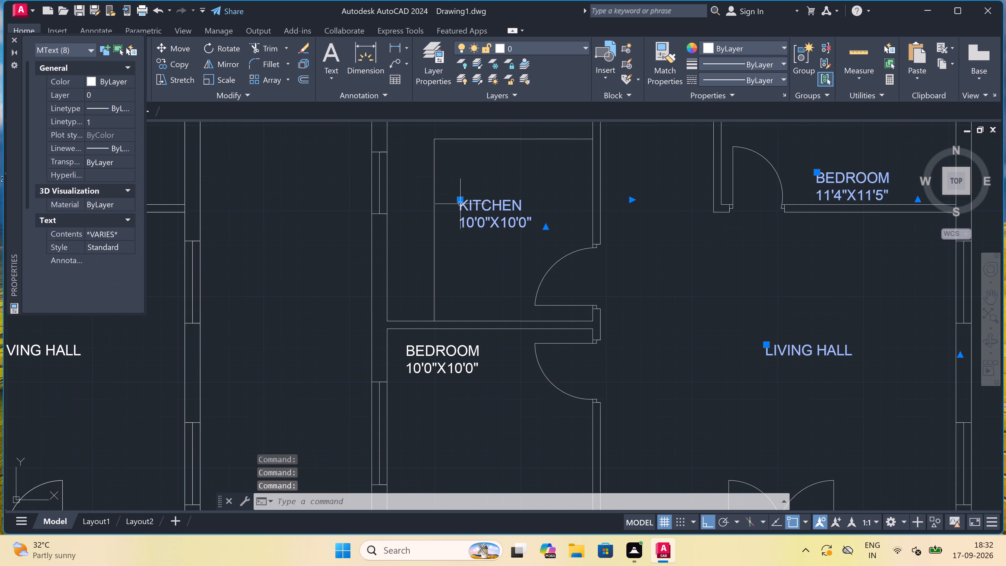
click(429, 352)
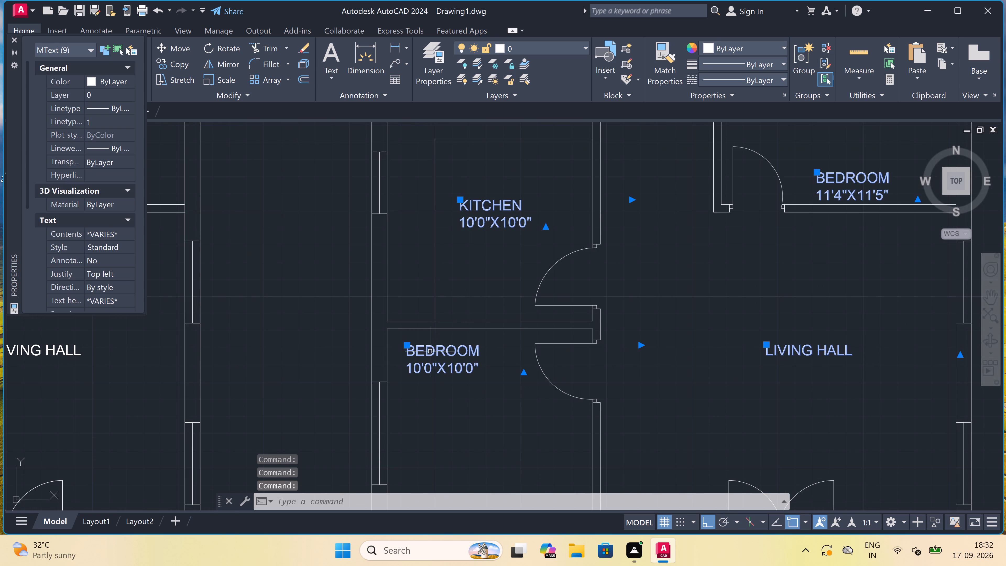
key(Delete)
Draw a line horizontally across the unlabelled plan copy through the double door, past both outer walls, with a short upward leg at its east end.
scroll(428, 348, down, 4)
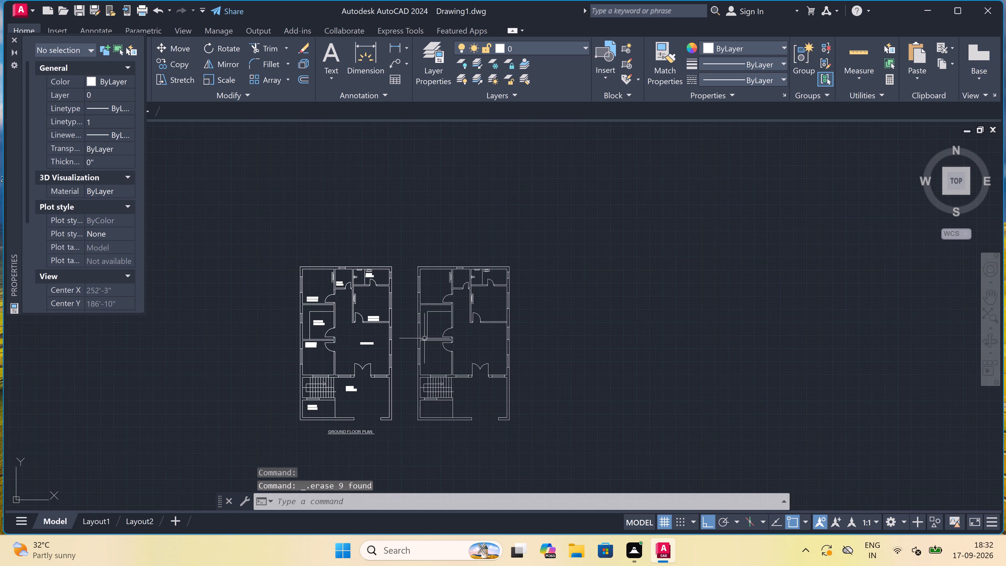
scroll(430, 325, down, 1)
scroll(427, 360, up, 3)
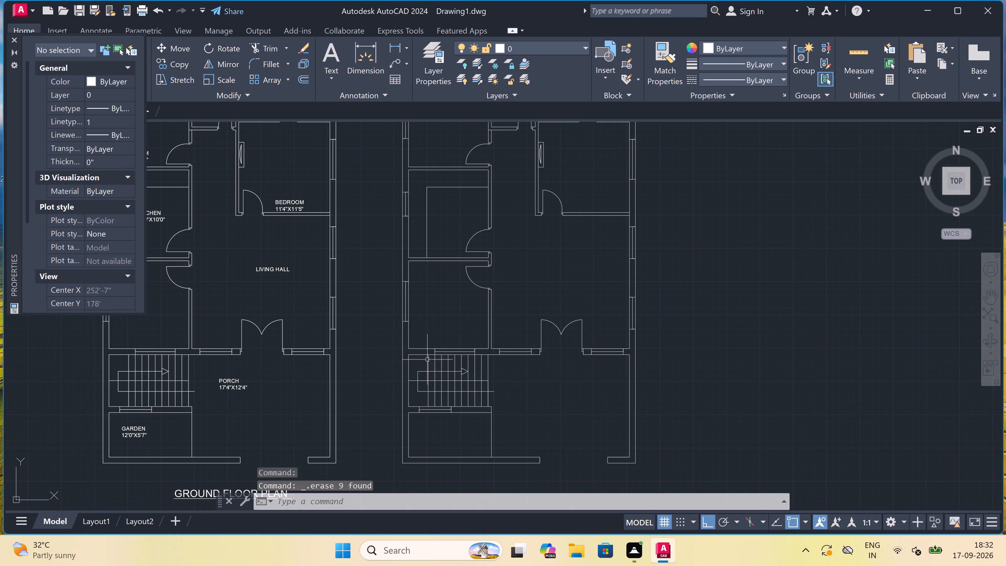
scroll(427, 360, down, 1)
key(l)
key(space)
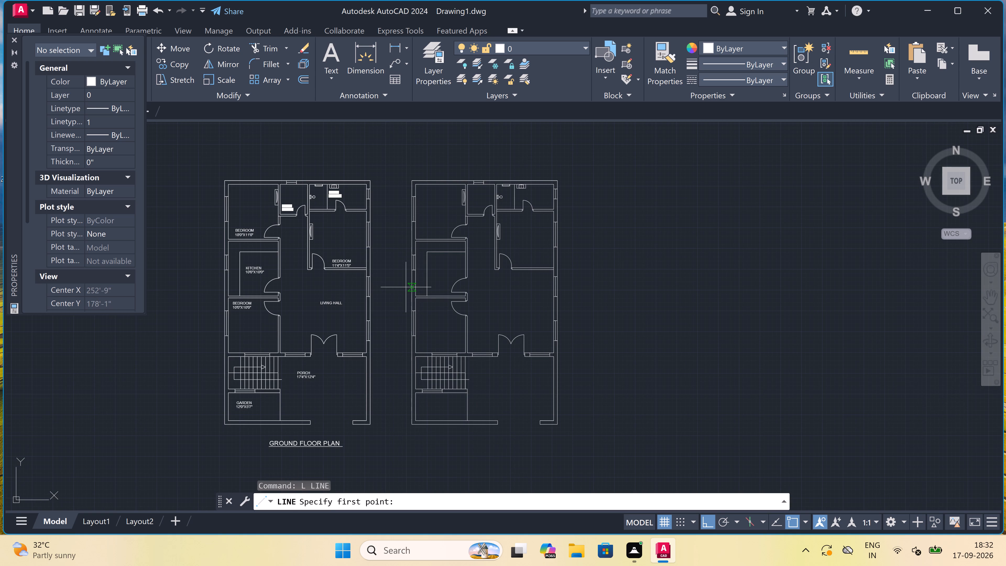
scroll(401, 293, up, 1)
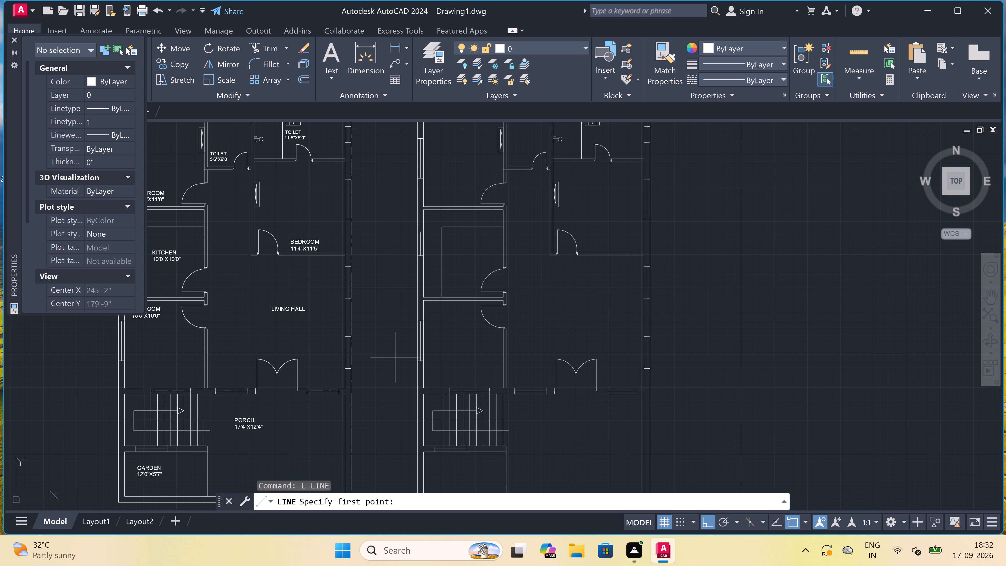
scroll(396, 357, down, 1)
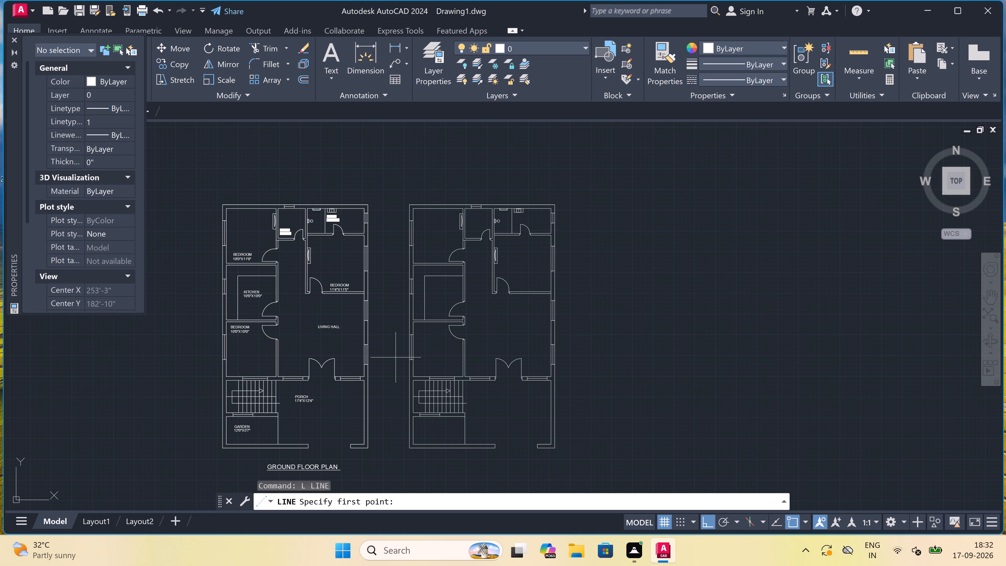
scroll(396, 357, up, 3)
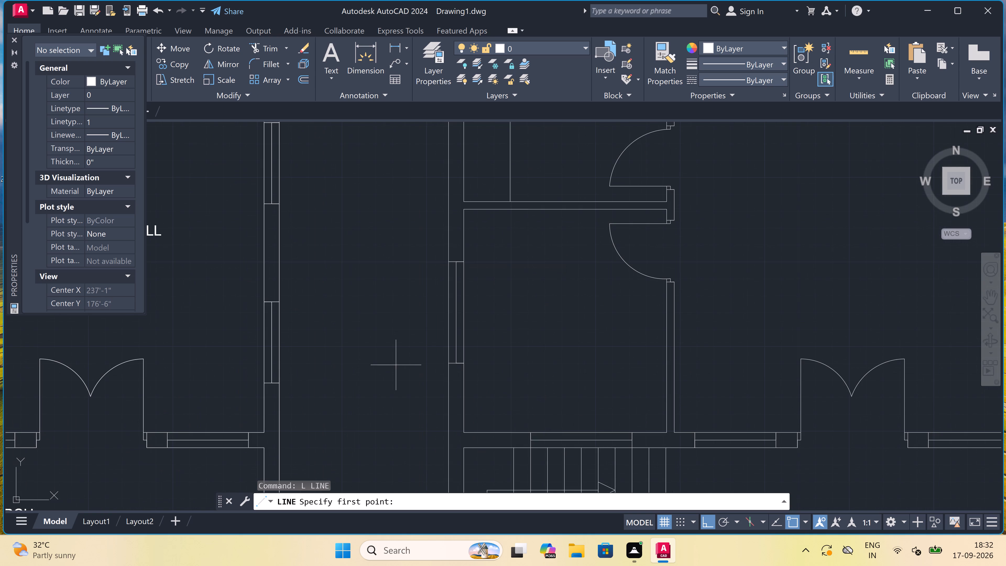
click(382, 394)
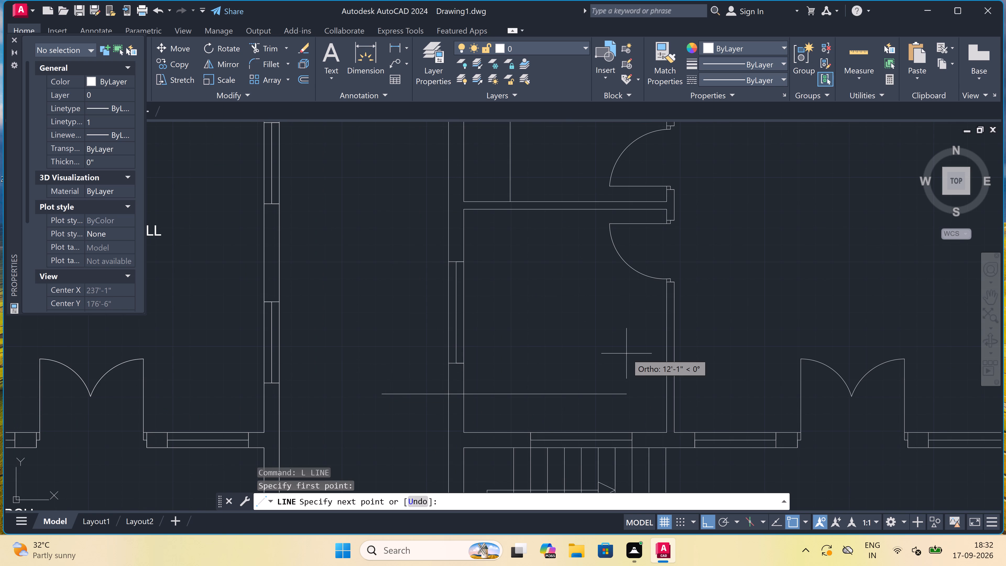
scroll(626, 354, down, 3)
scroll(721, 346, up, 3)
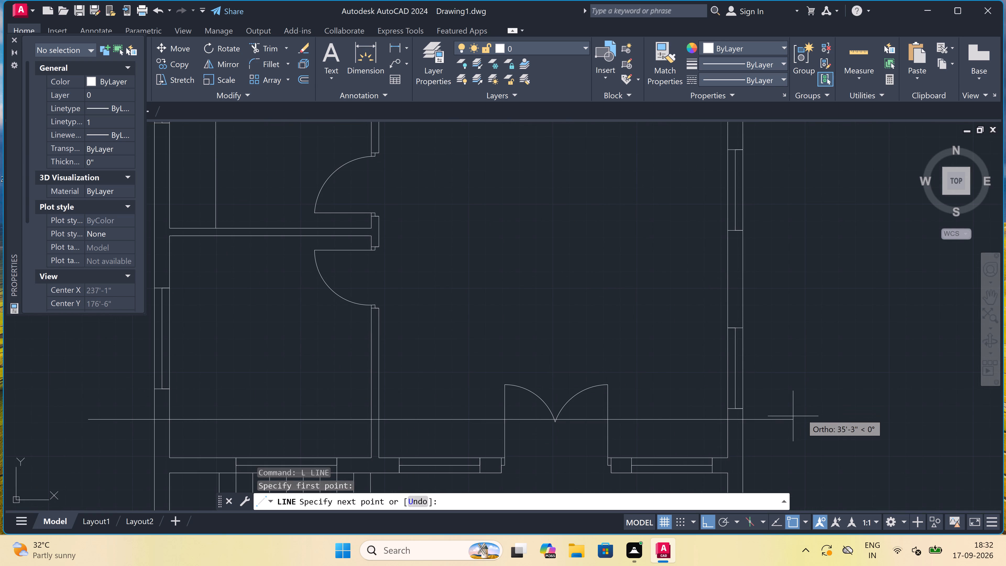
click(808, 414)
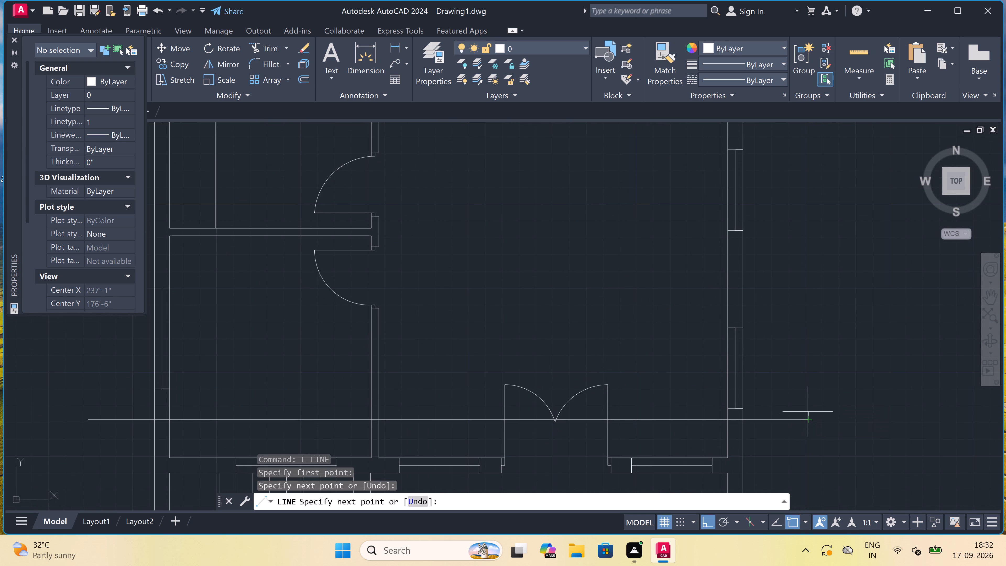
click(806, 318)
key(Escape)
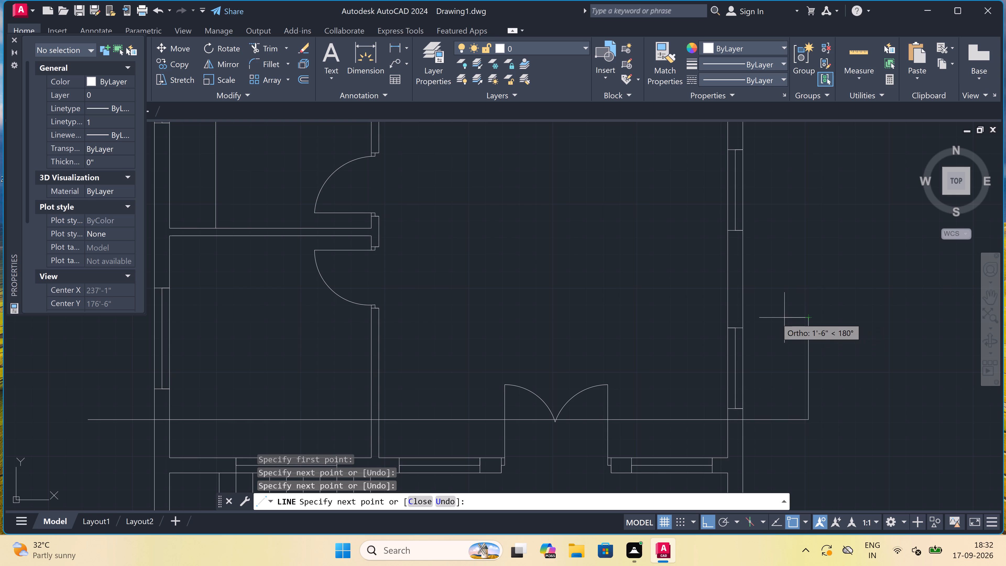
Add the multiline text "A" just above the line's upward leg, outside the plan copy's east wall.
scroll(771, 318, down, 3)
scroll(791, 307, up, 2)
scroll(791, 307, down, 2)
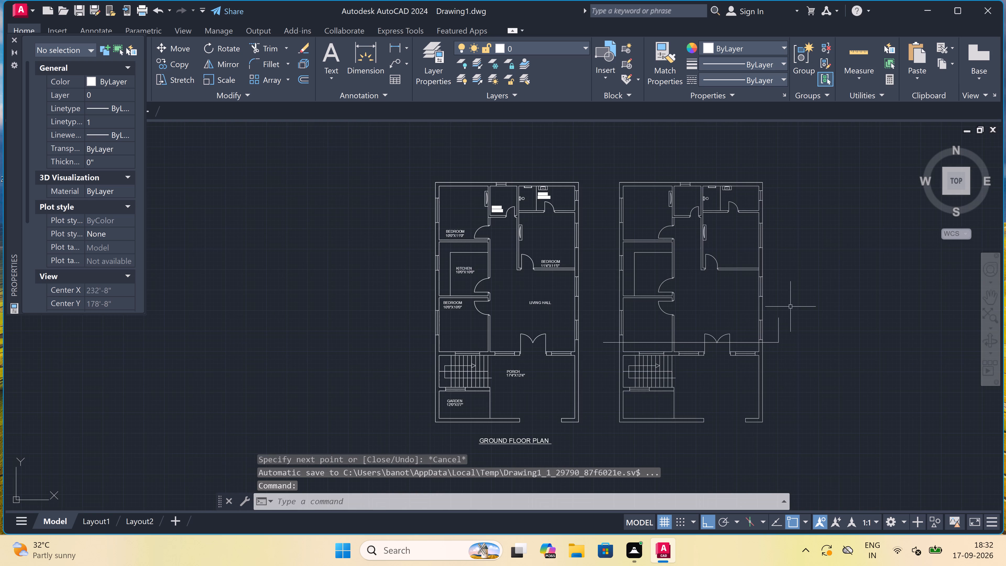
scroll(781, 308, up, 3)
key(m)
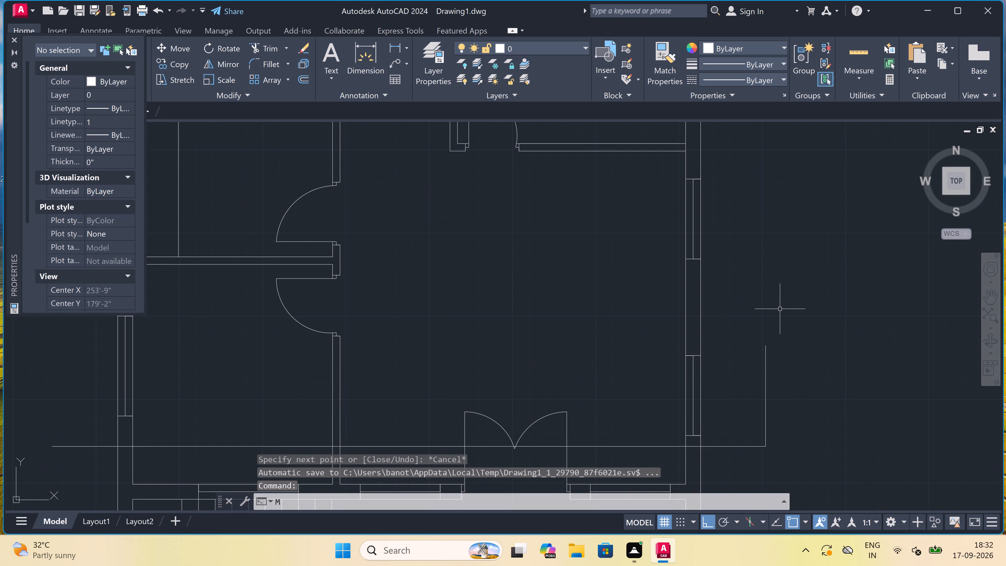
key(t)
key(space)
double_click(757, 307)
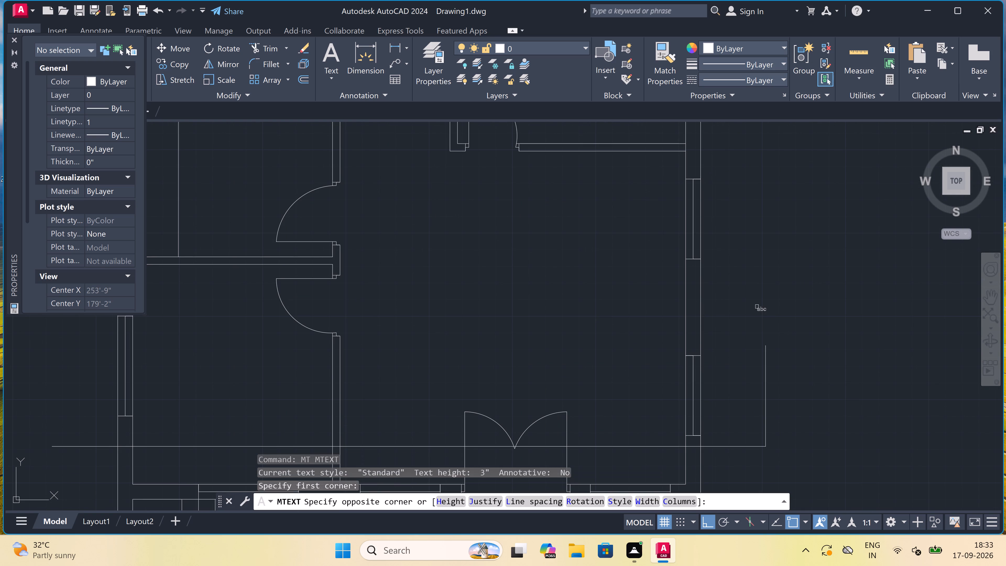
double_click(784, 334)
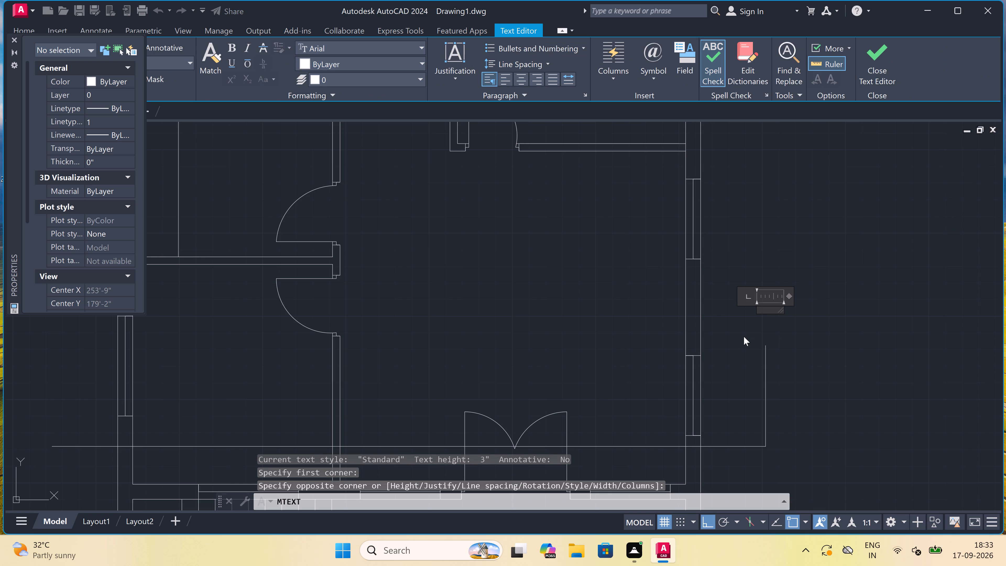
key(a)
click(726, 324)
Set the text height of the letter A above the section line's upward leg to 12".
drag(763, 293, 762, 297)
click(748, 328)
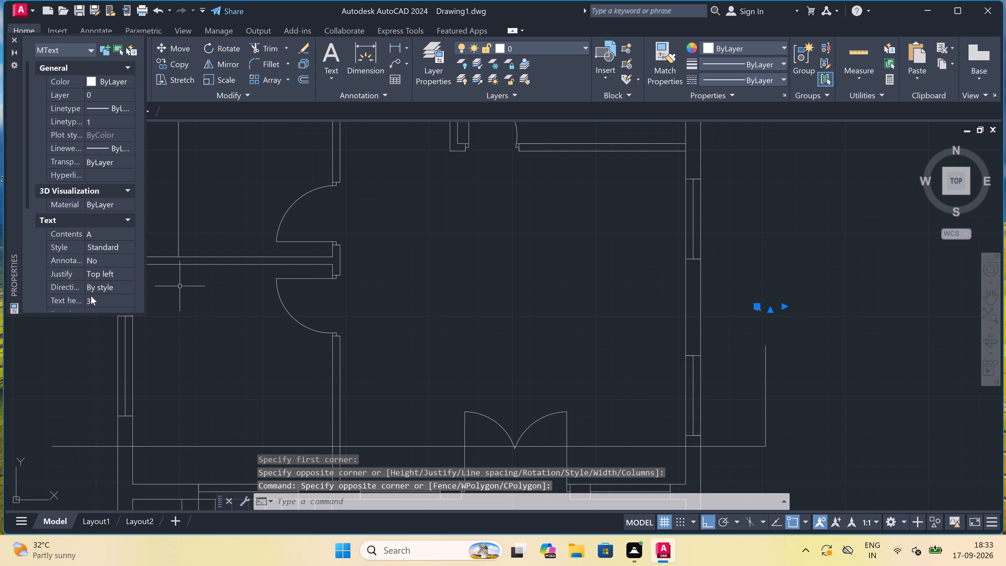
click(98, 298)
key(BackSpace)
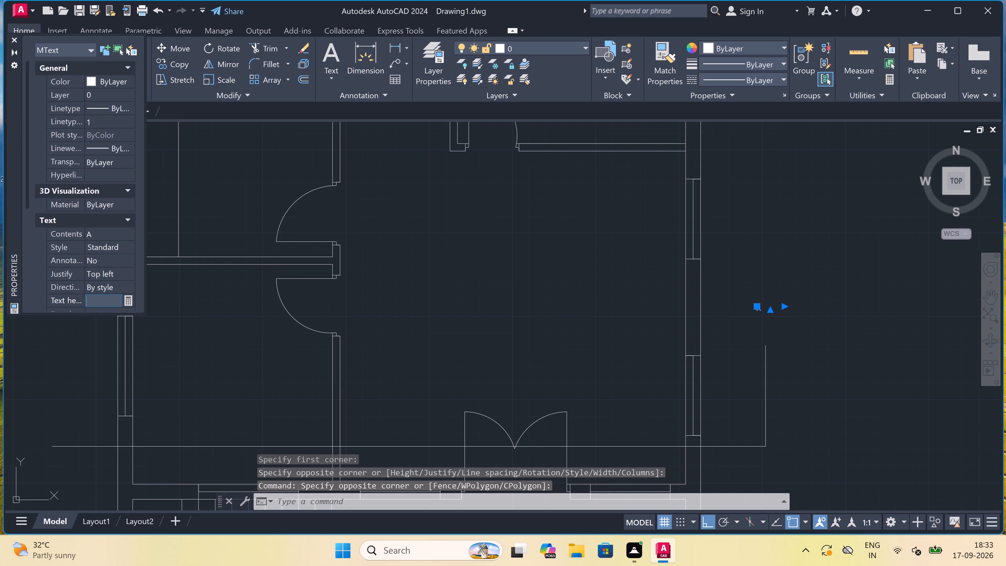
text(12)
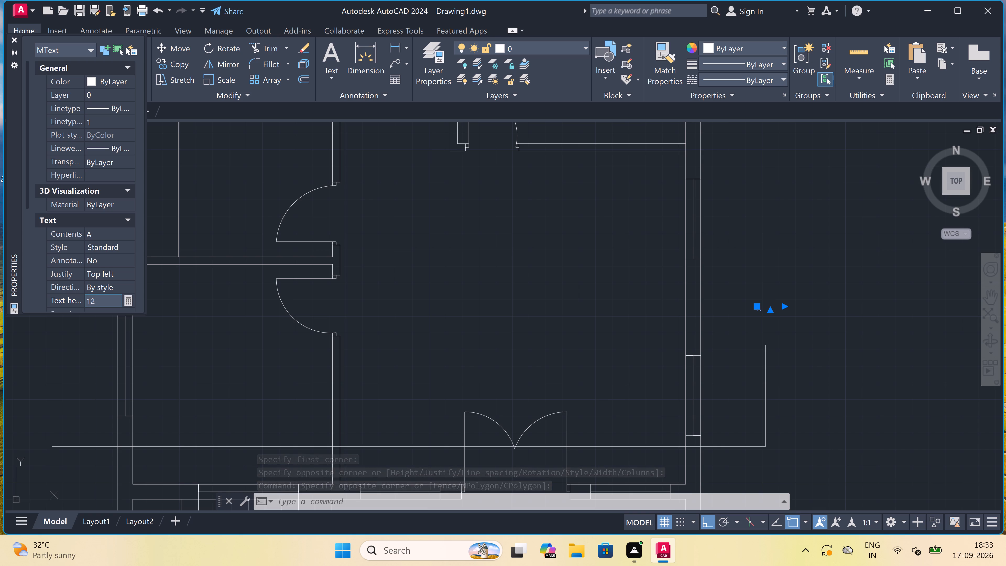
key(shift+quotedbl)
click(187, 307)
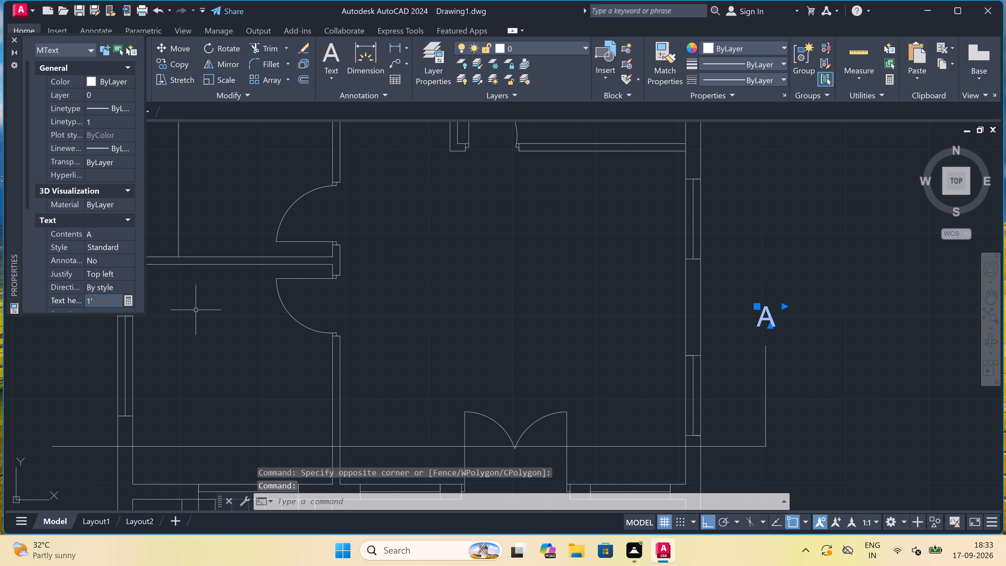
key(Escape)
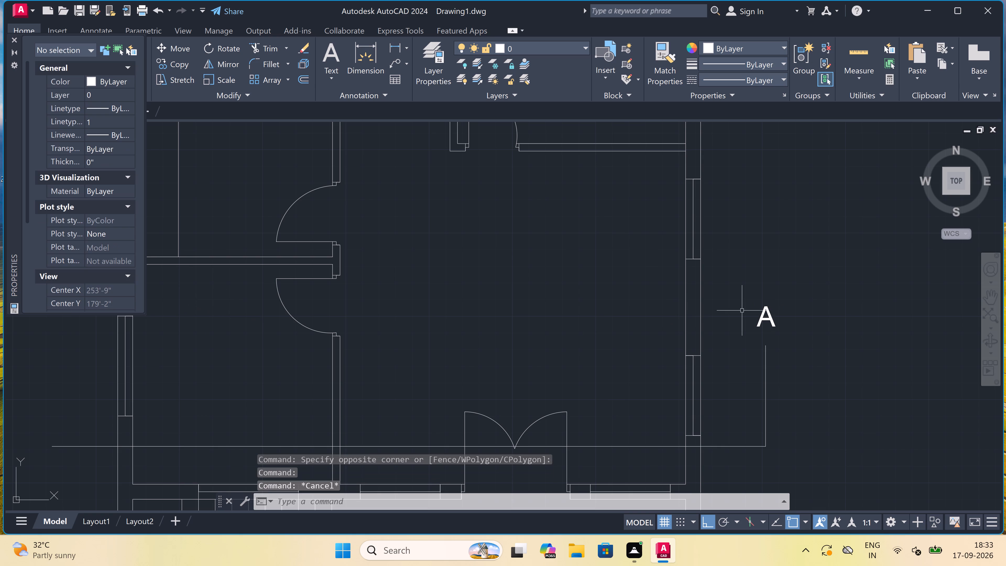
Draw a circle of about 1'-4" radius centred on the letter A, reaching the end of the section line's leg.
scroll(775, 315, up, 2)
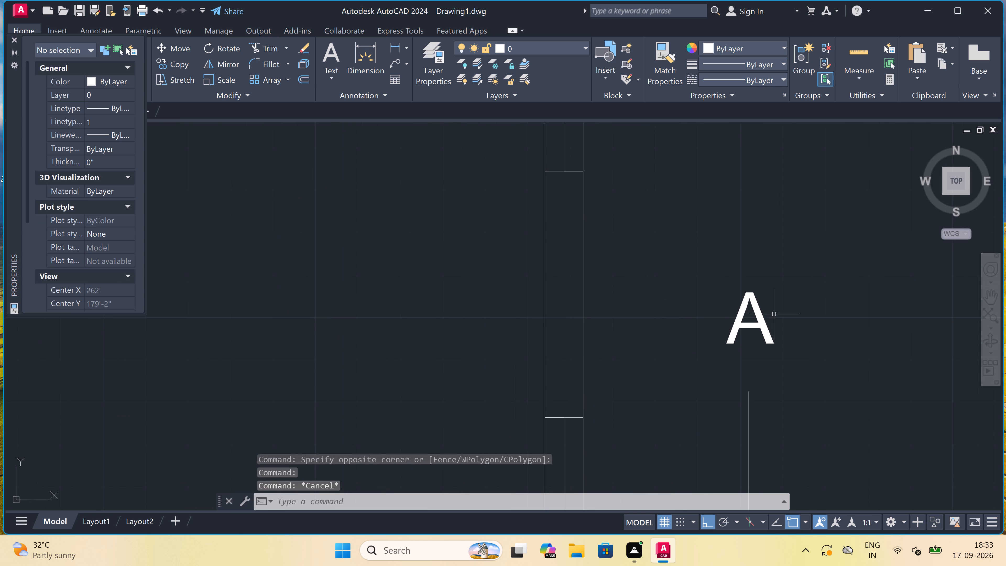
text(C)
key(space)
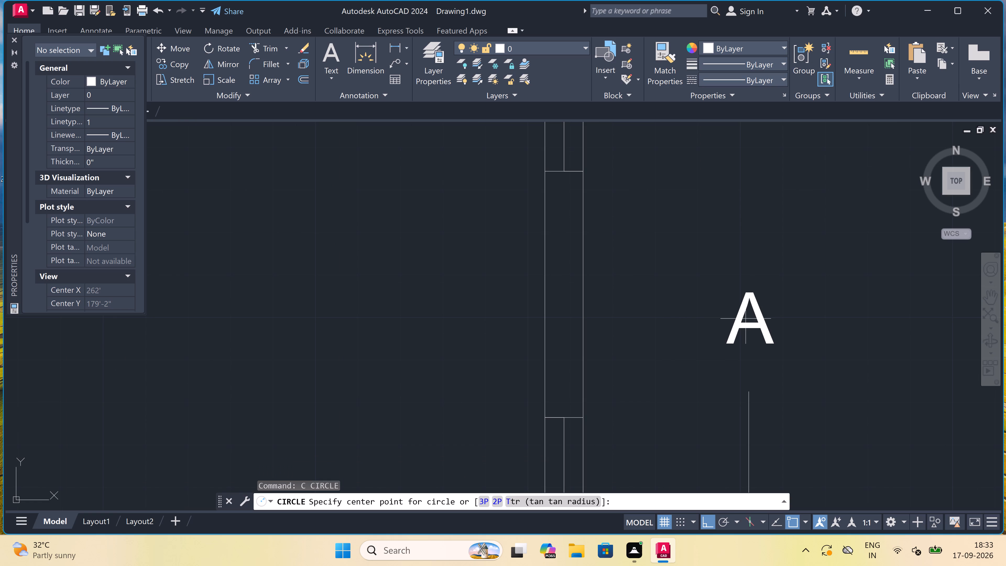
double_click(750, 321)
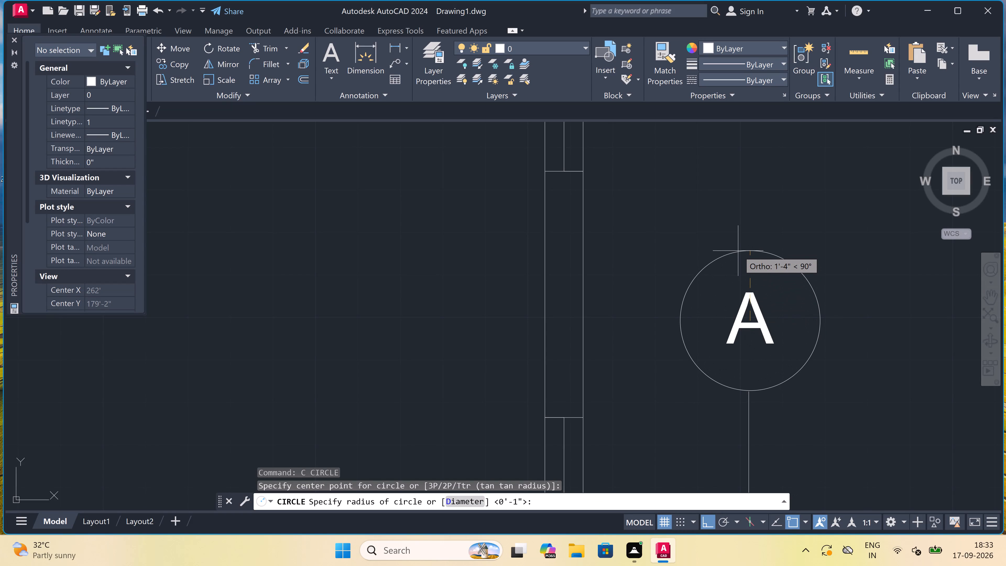
click(738, 249)
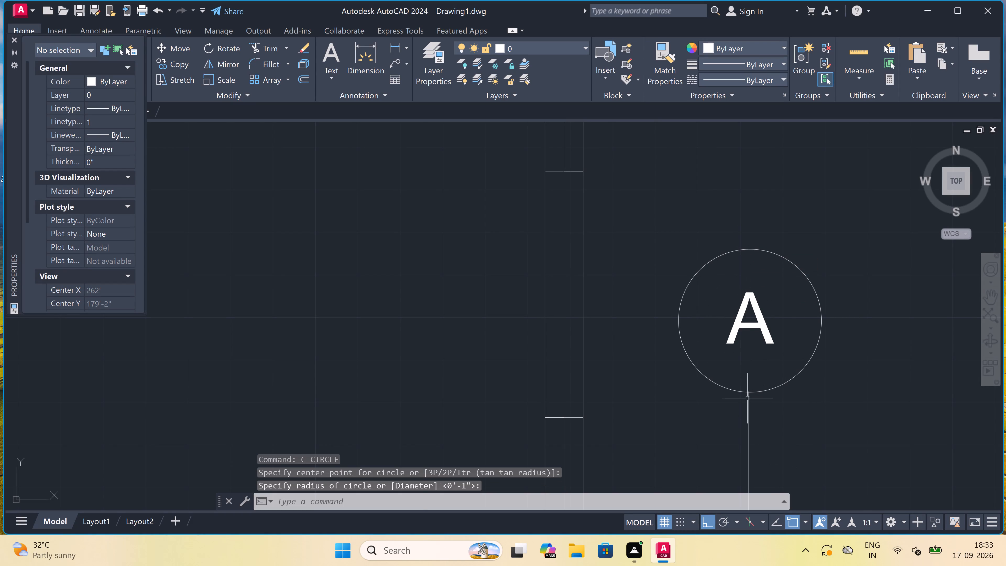
Trim the short end of the section line's leg that projects inside the circle around A.
scroll(747, 398, up, 4)
scroll(750, 360, up, 3)
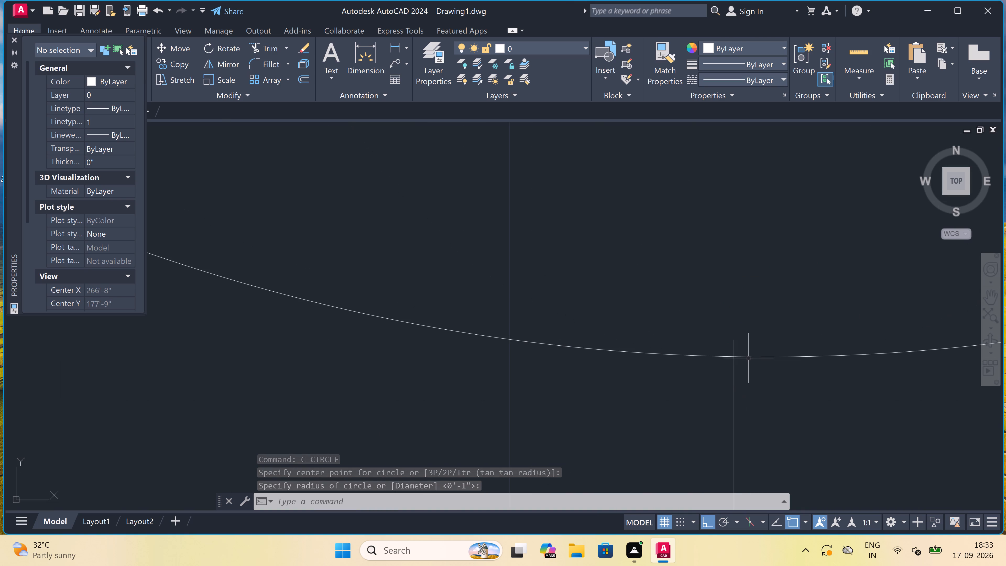
key(t)
key(r)
key(space)
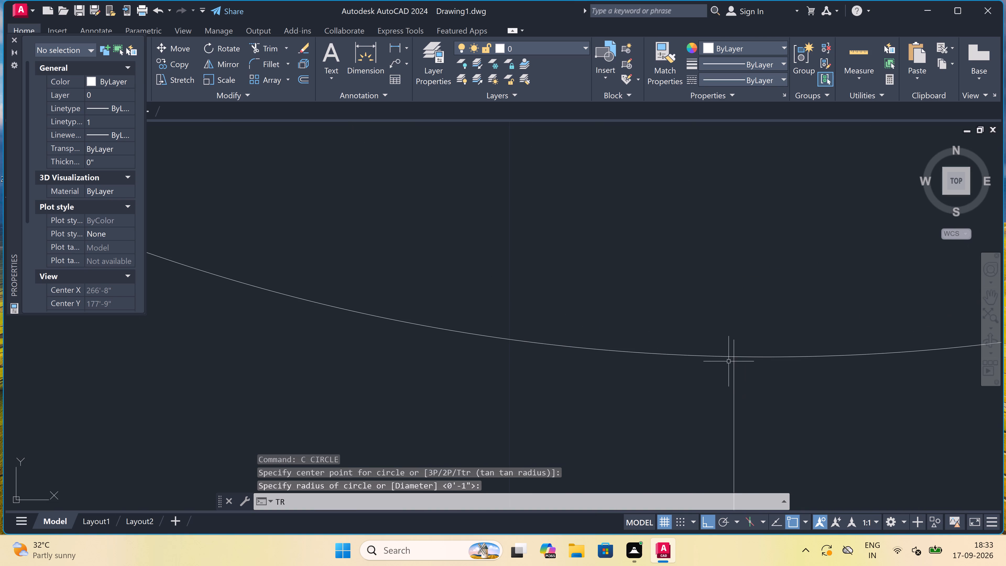
scroll(734, 349, up, 1)
click(734, 349)
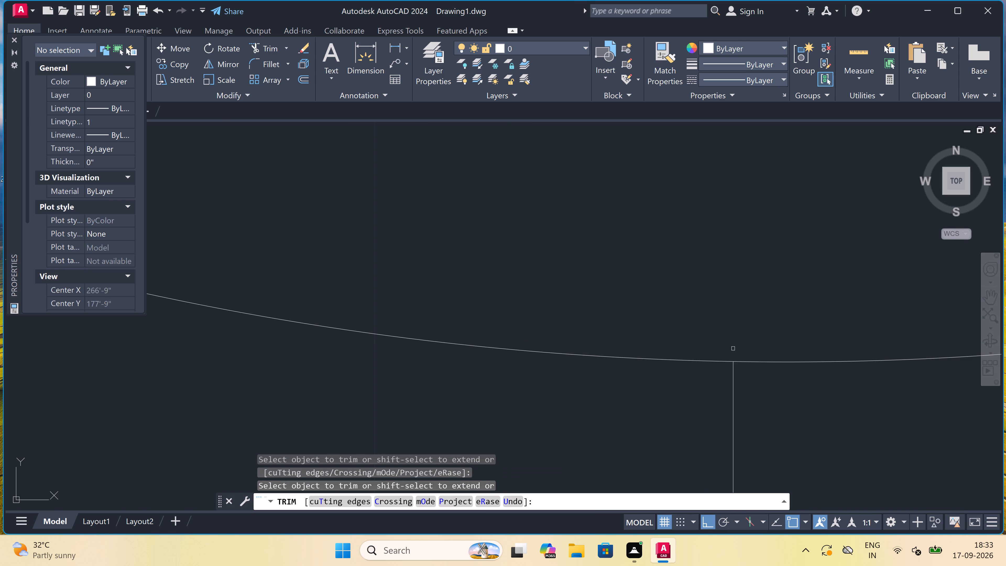
key(Escape)
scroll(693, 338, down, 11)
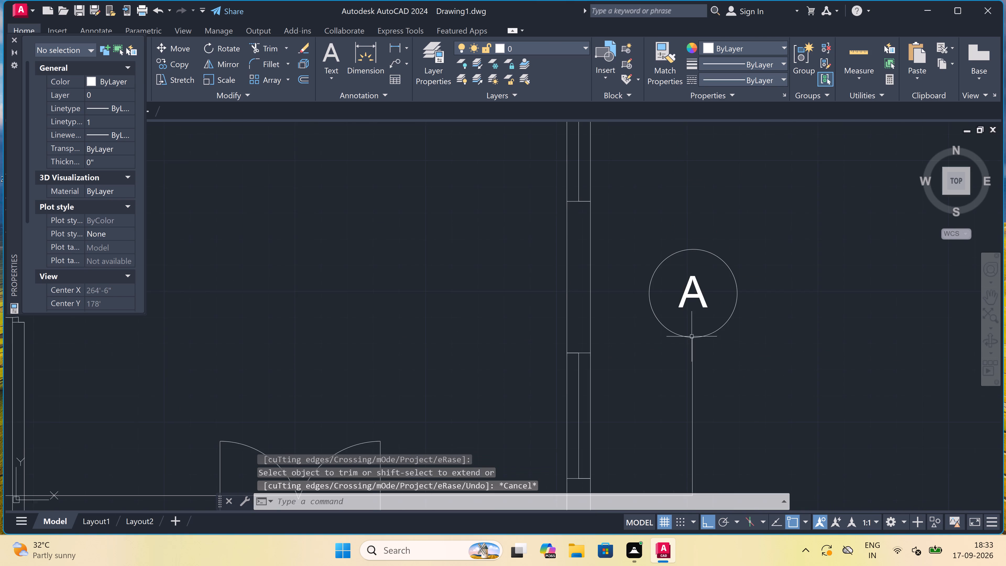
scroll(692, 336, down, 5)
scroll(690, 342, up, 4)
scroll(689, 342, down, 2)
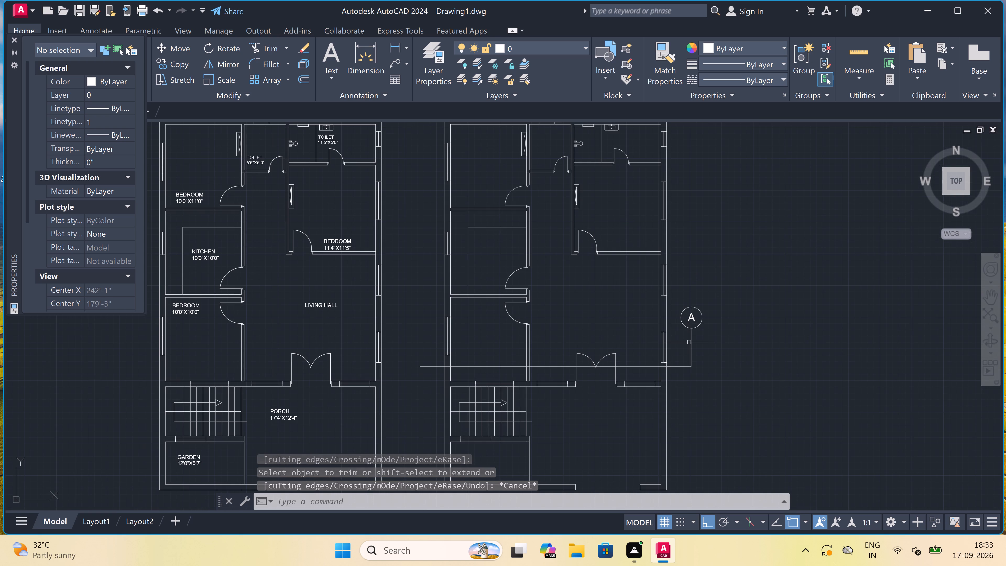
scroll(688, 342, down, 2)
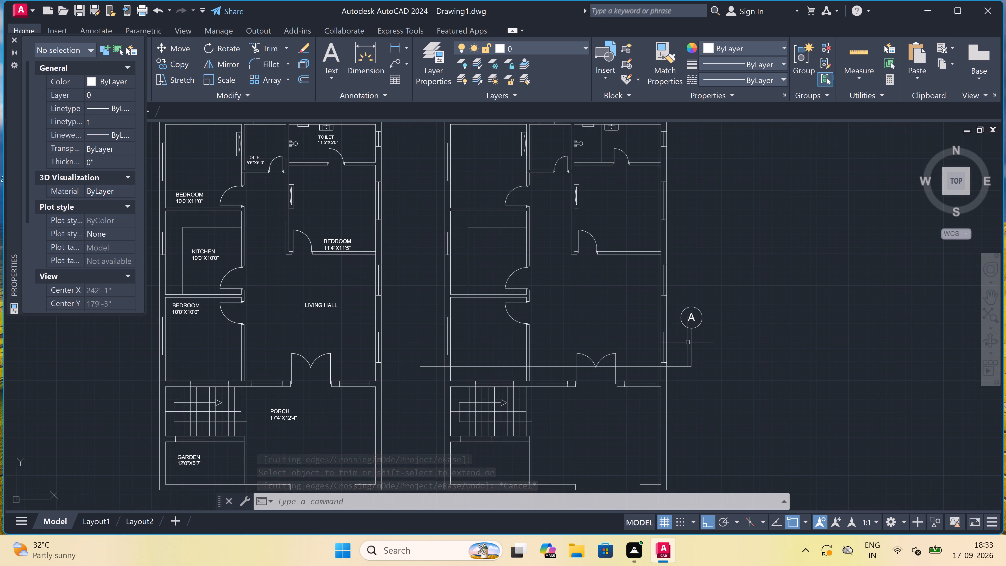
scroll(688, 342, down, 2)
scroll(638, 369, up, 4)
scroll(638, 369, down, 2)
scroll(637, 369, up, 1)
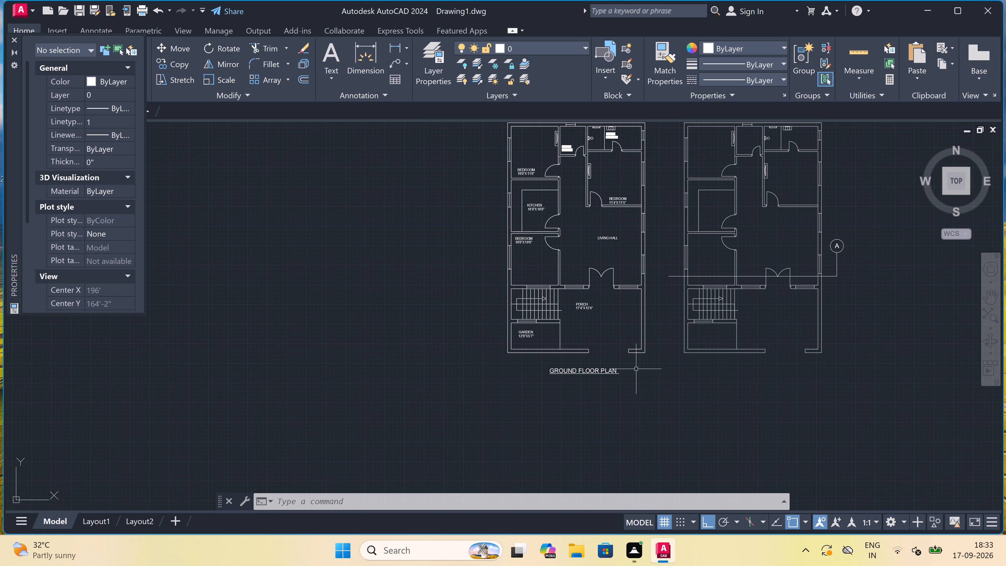
Close the Properties palette and open the recent drawing GROUND FLOOR PLAN-4 17-0926.dwg.
click(9, 40)
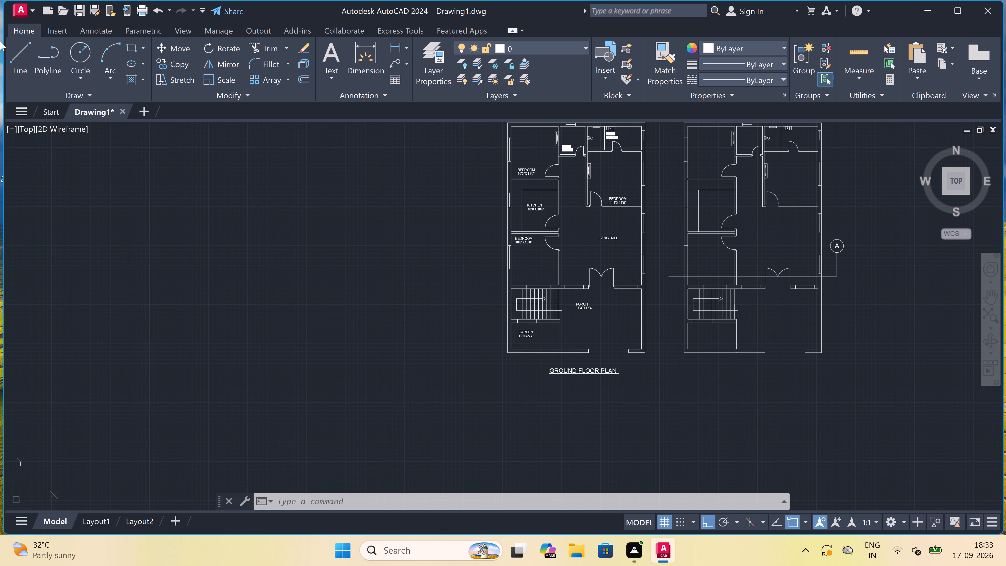
double_click(17, 6)
click(17, 8)
scroll(193, 102, up, 2)
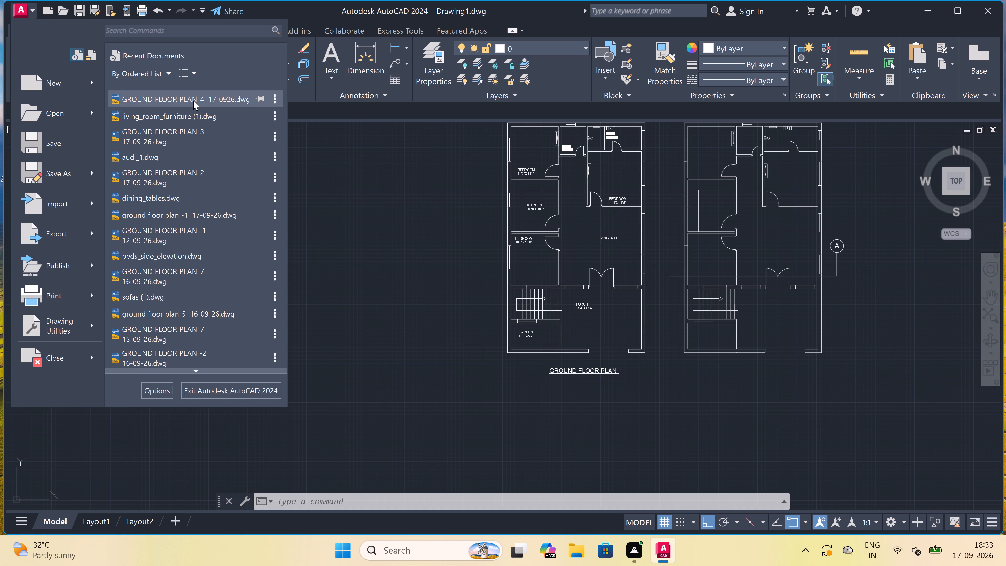
double_click(193, 99)
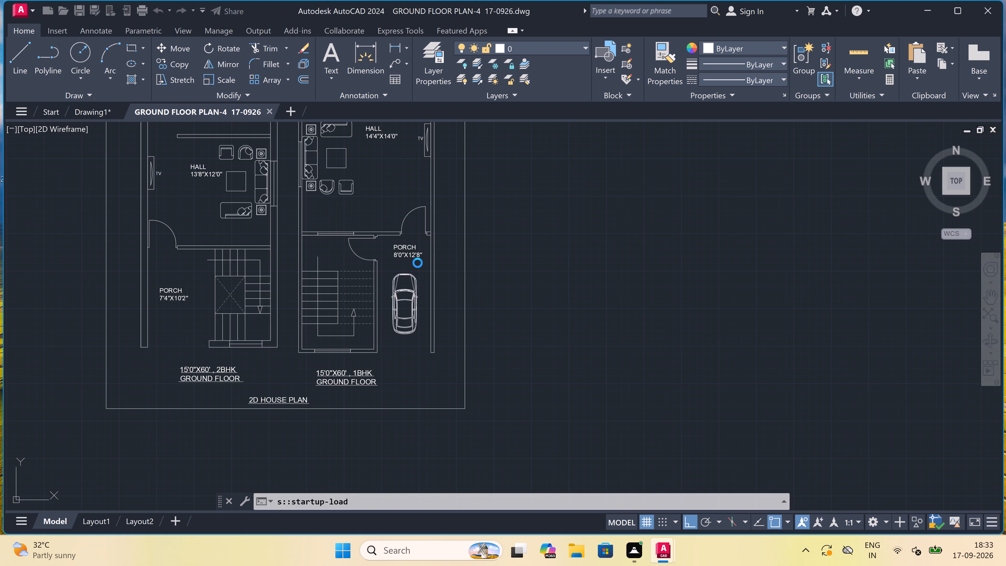
Copy the hall sofa set, kitchen dining table, lower toilet's WC and bedroom bed from the 1BHK plan to the clipboard.
scroll(418, 263, down, 3)
scroll(378, 237, up, 4)
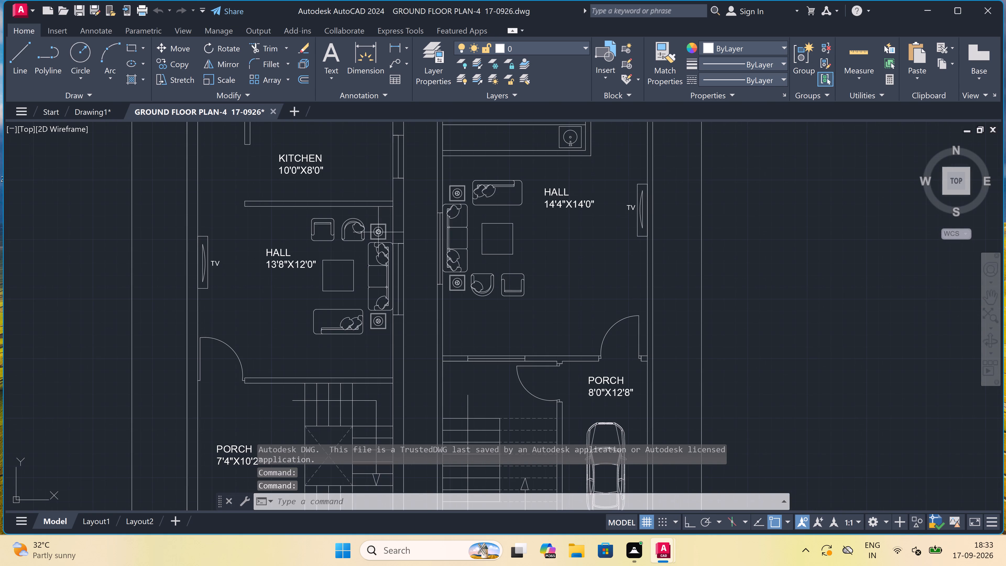
scroll(539, 226, down, 2)
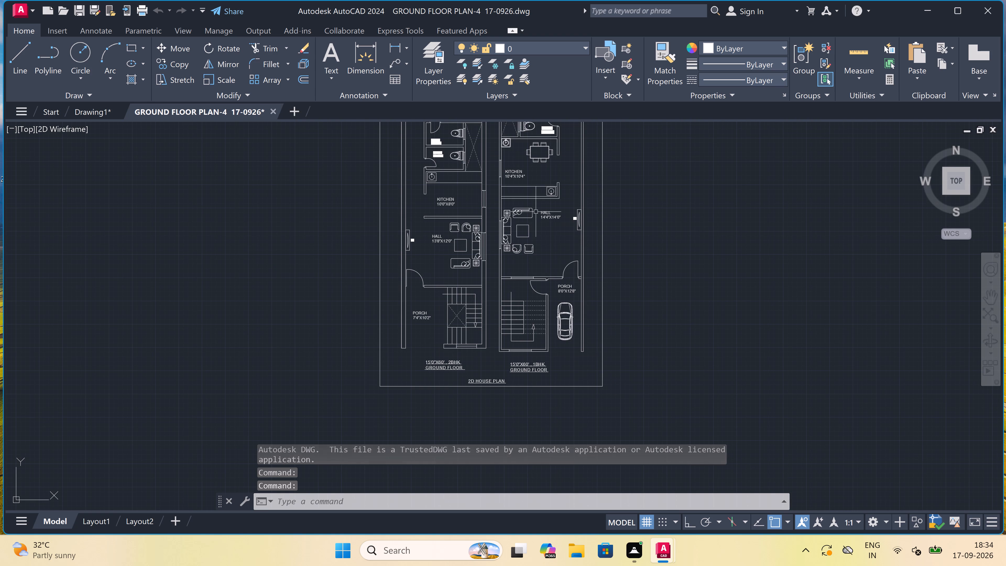
scroll(536, 212, up, 3)
click(527, 190)
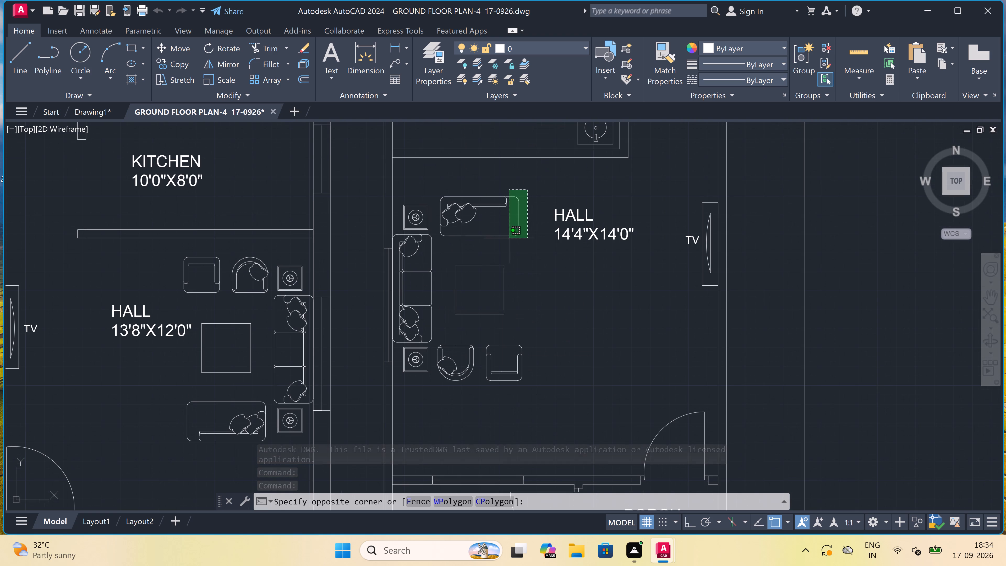
click(393, 399)
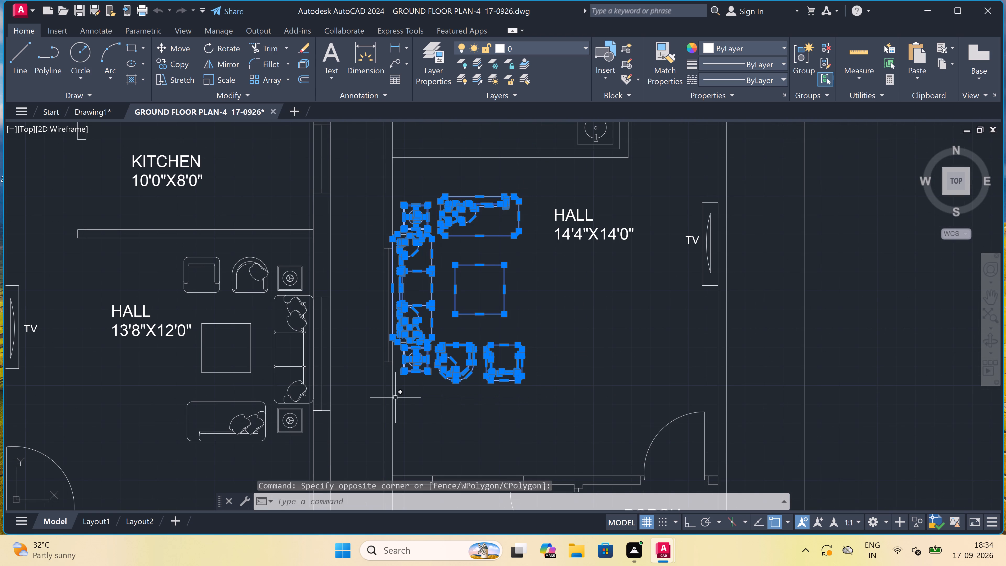
scroll(407, 384, down, 4)
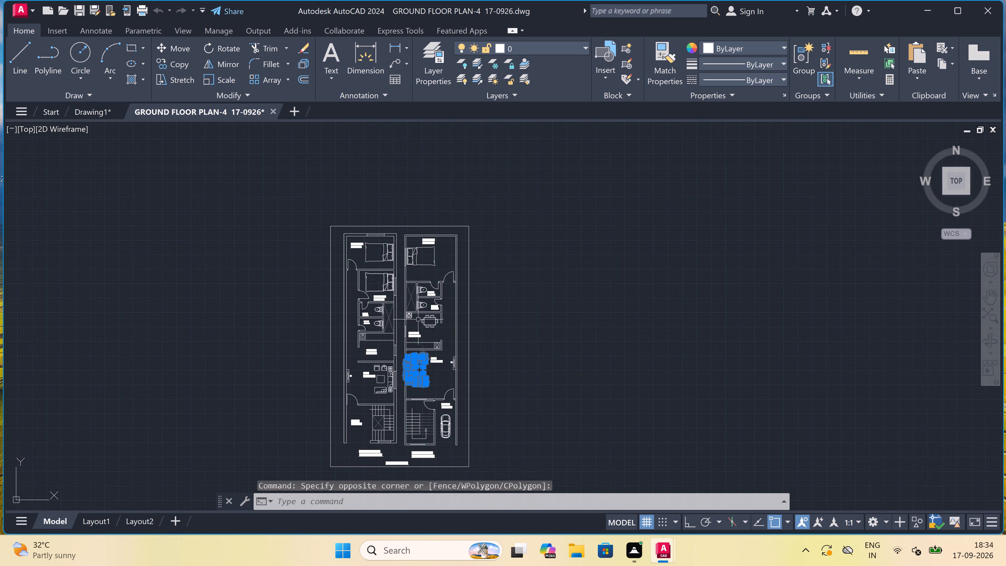
scroll(435, 315, up, 4)
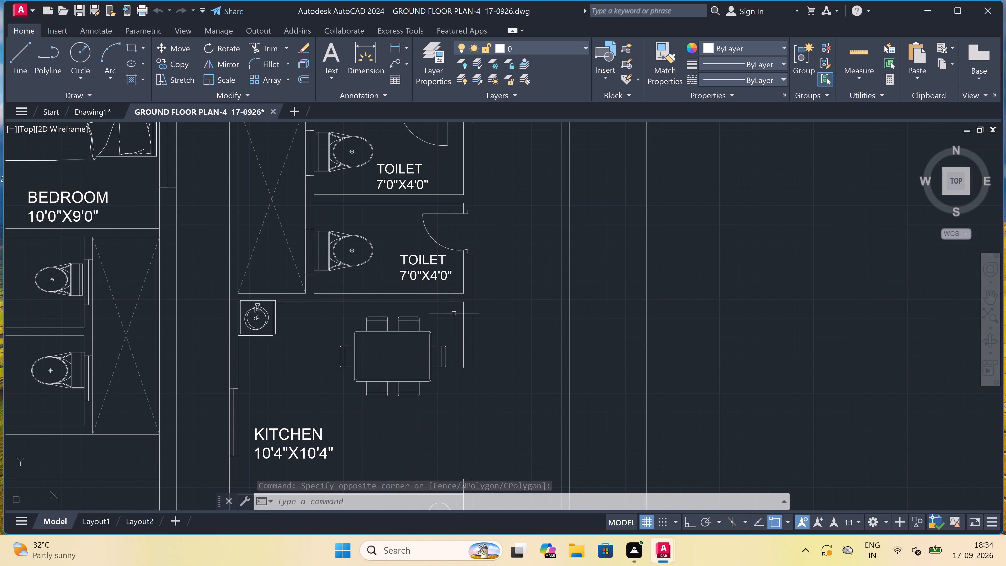
click(454, 311)
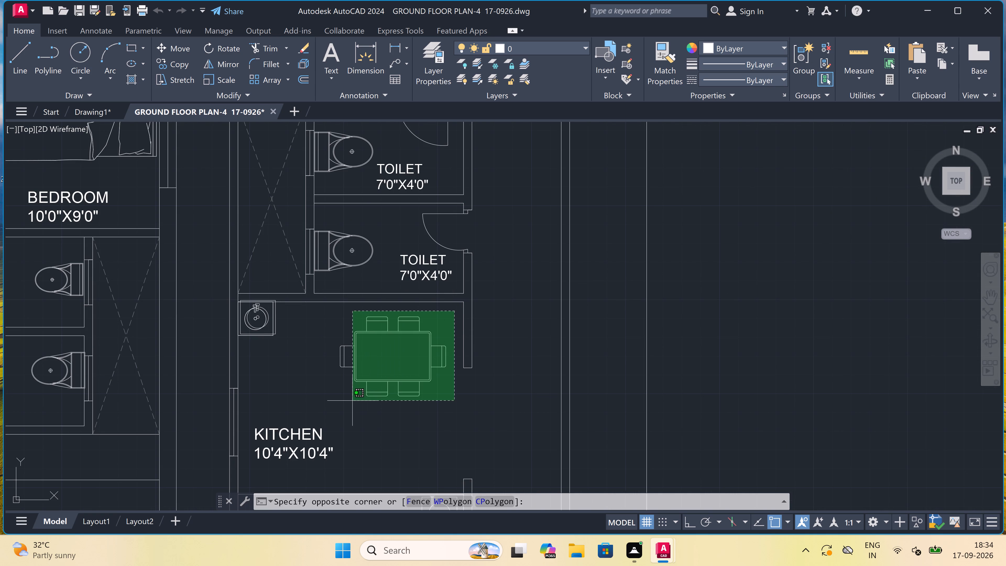
click(335, 399)
scroll(334, 380, down, 2)
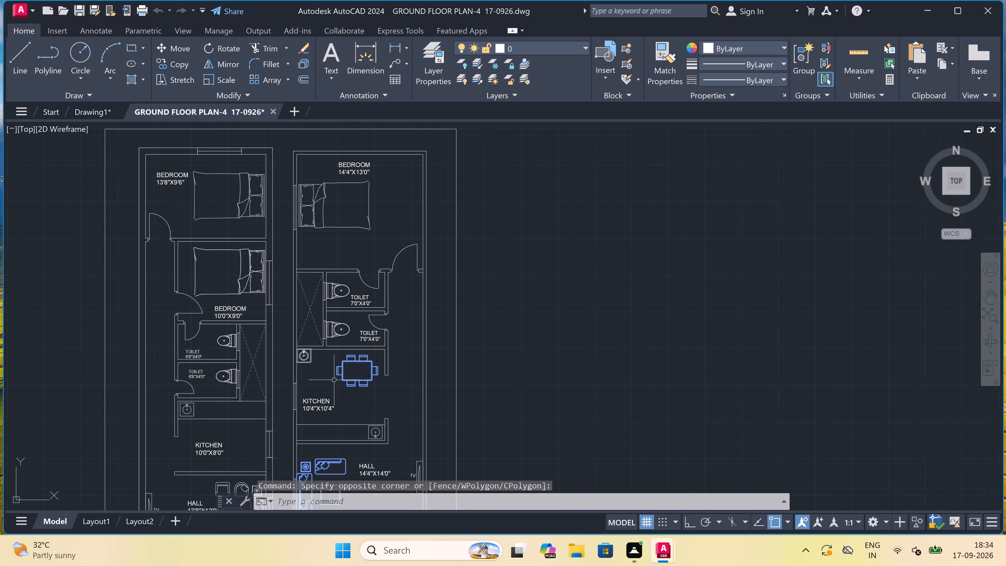
scroll(300, 372, up, 4)
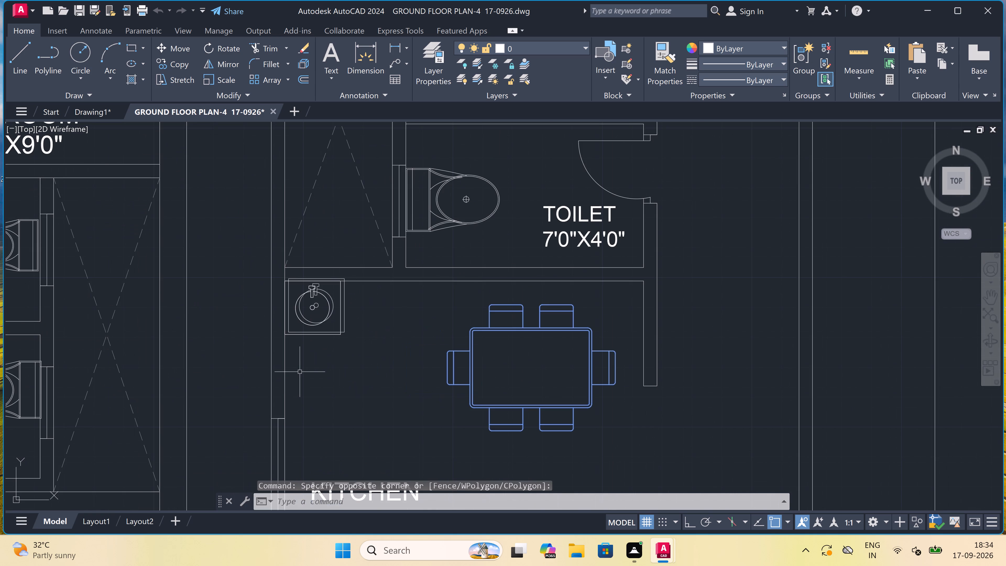
scroll(302, 369, down, 2)
scroll(347, 305, up, 3)
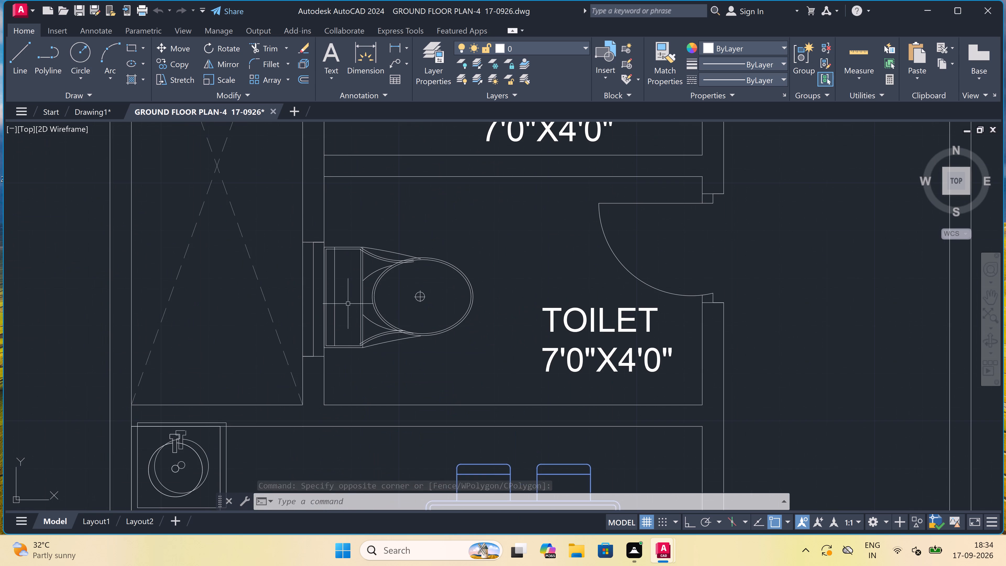
click(381, 269)
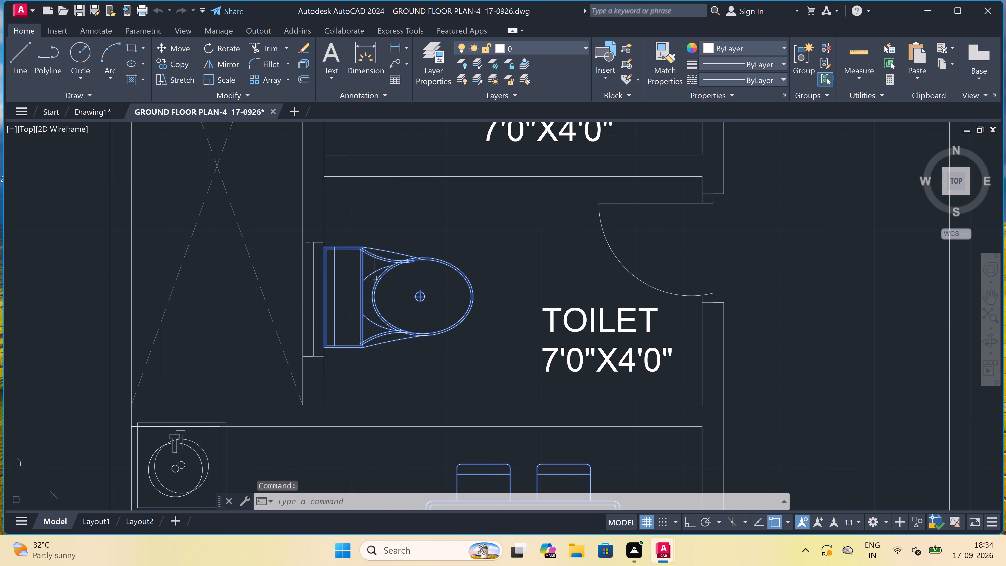
scroll(359, 304, down, 4)
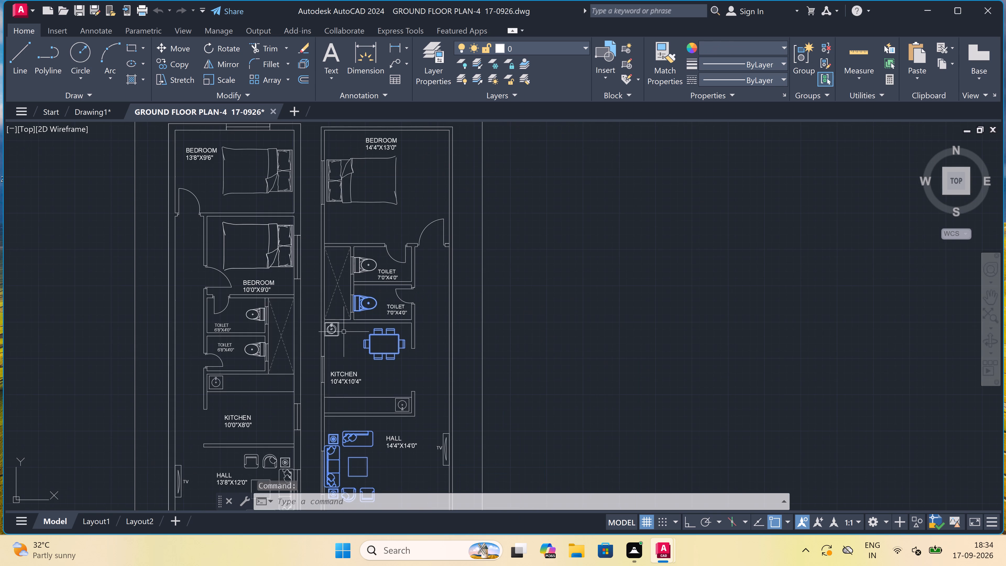
scroll(344, 329, down, 2)
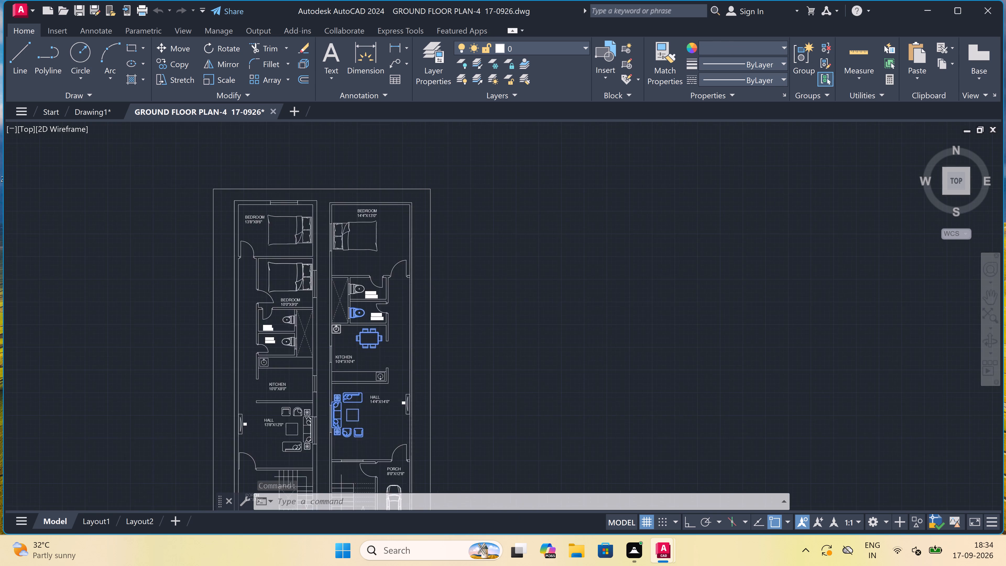
scroll(345, 268, up, 3)
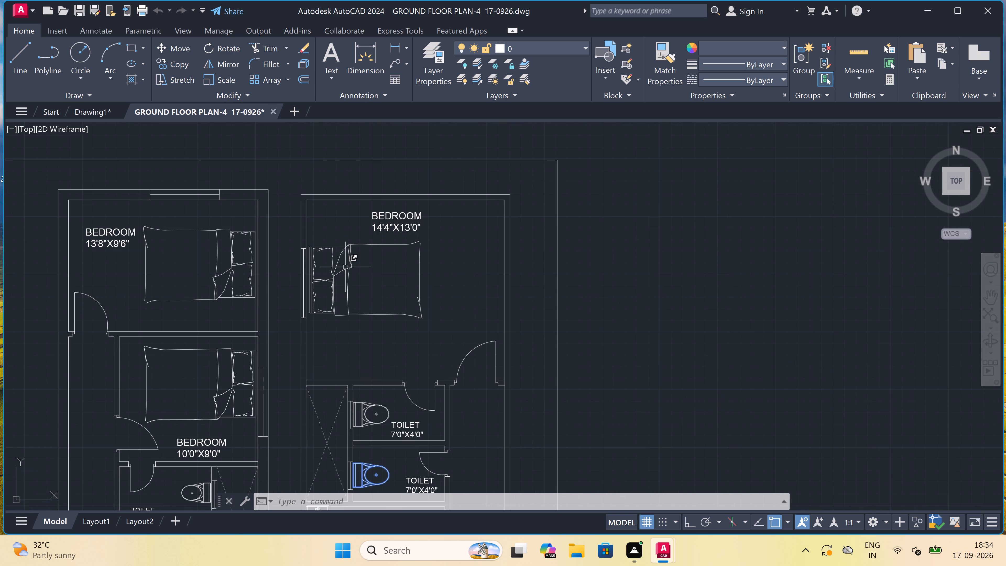
click(434, 232)
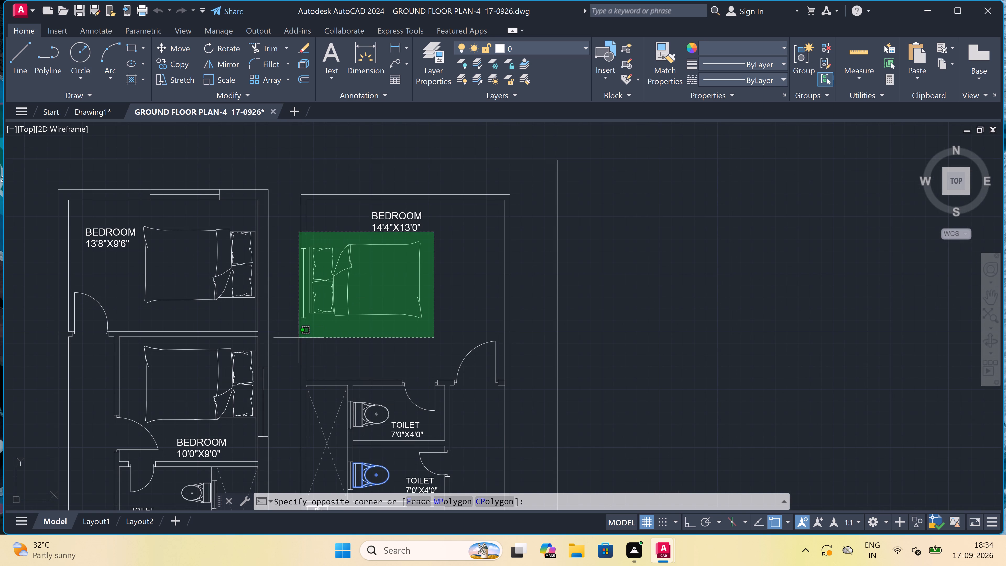
scroll(307, 334, up, 3)
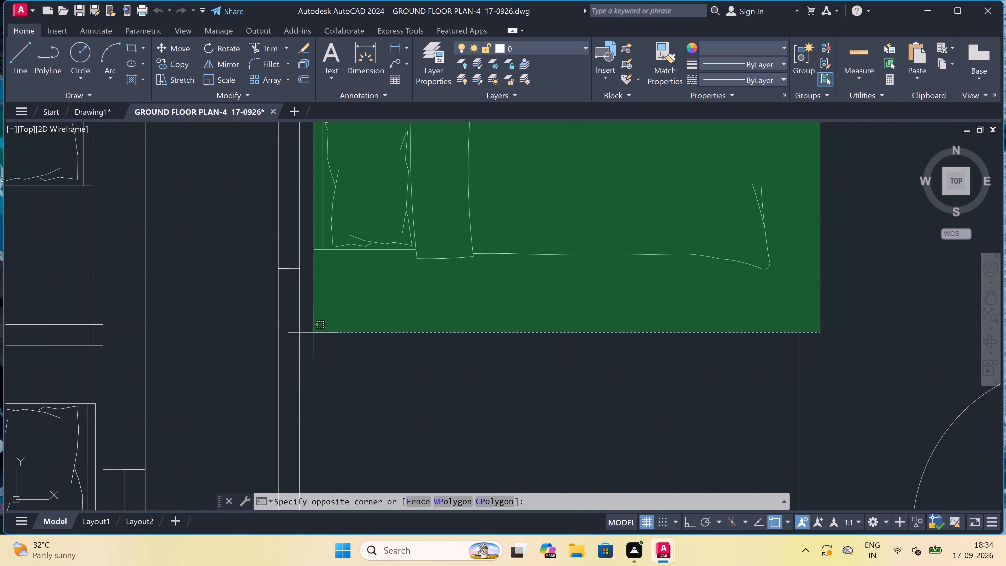
scroll(313, 333, down, 2)
click(313, 333)
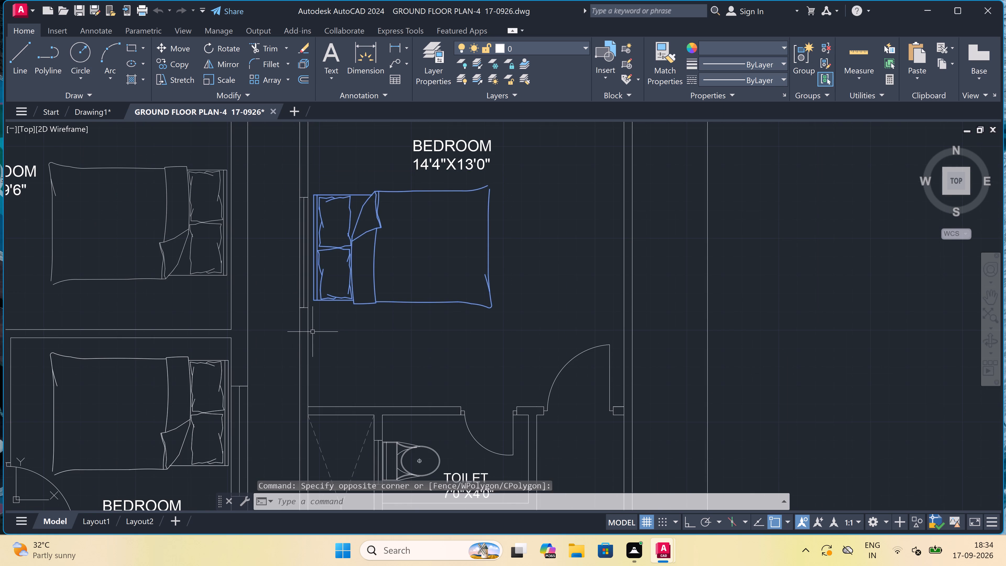
key(ctrl+c)
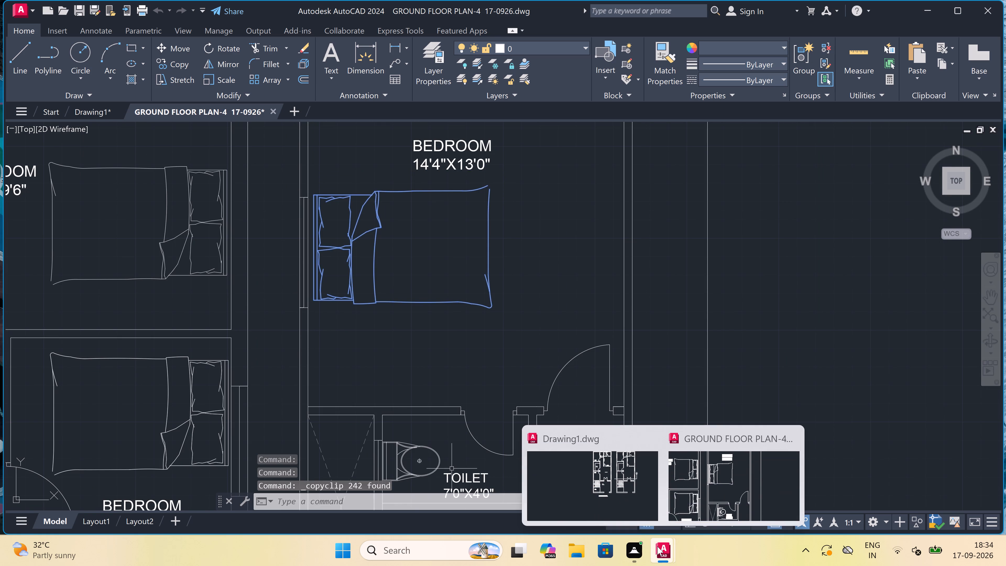
Switch to Drawing1 and paste the copied furniture in the empty space west of the labelled ground floor plan.
click(593, 498)
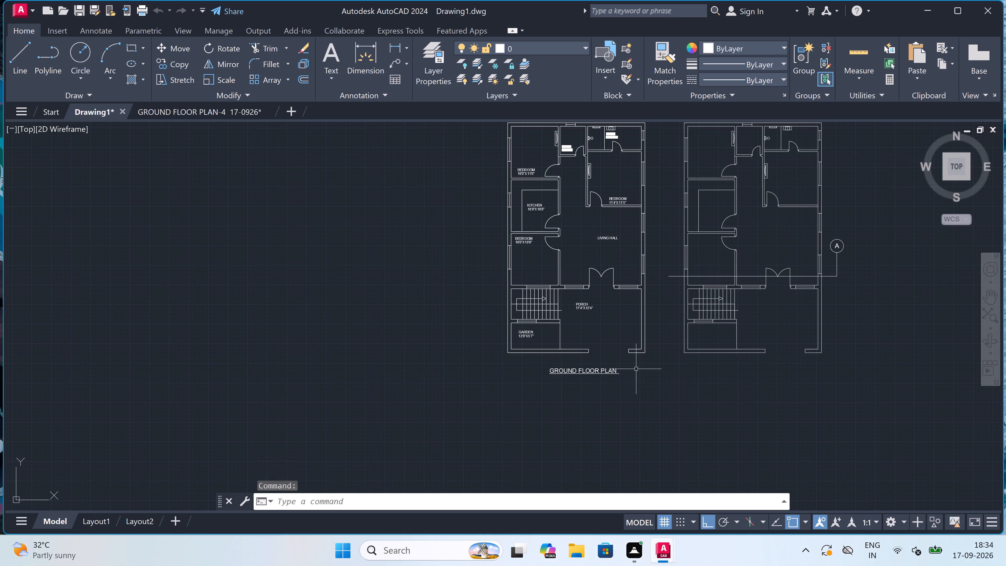
key(ctrl+v)
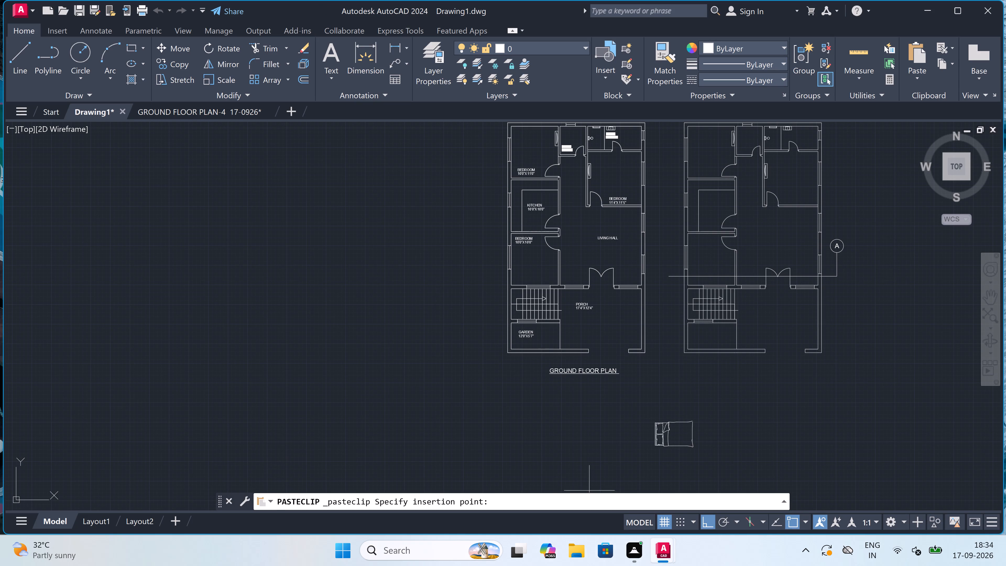
click(347, 242)
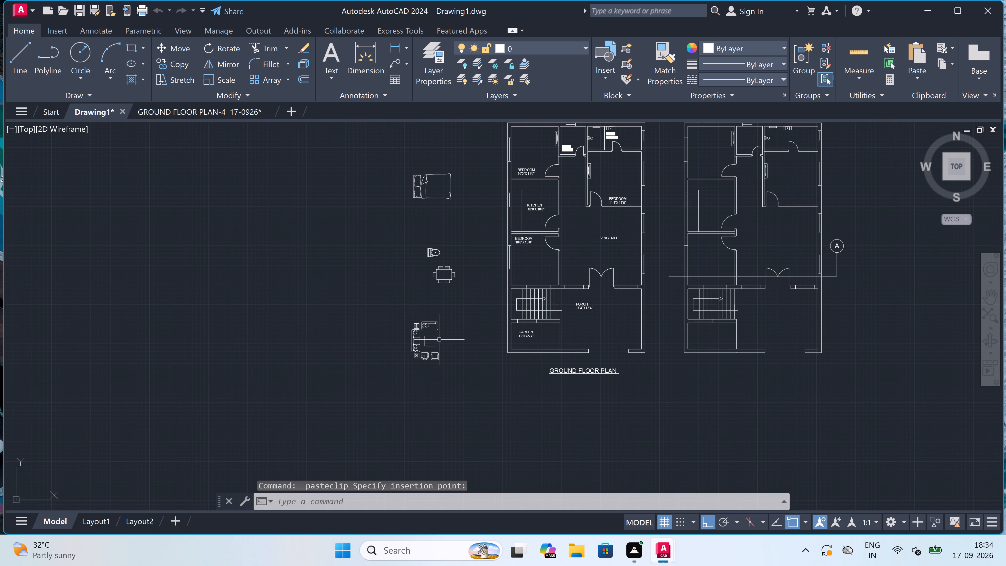
Shift the LIVING HALL label horizontally westward within the room and delete the duplicate left at its original spot.
scroll(616, 224, up, 2)
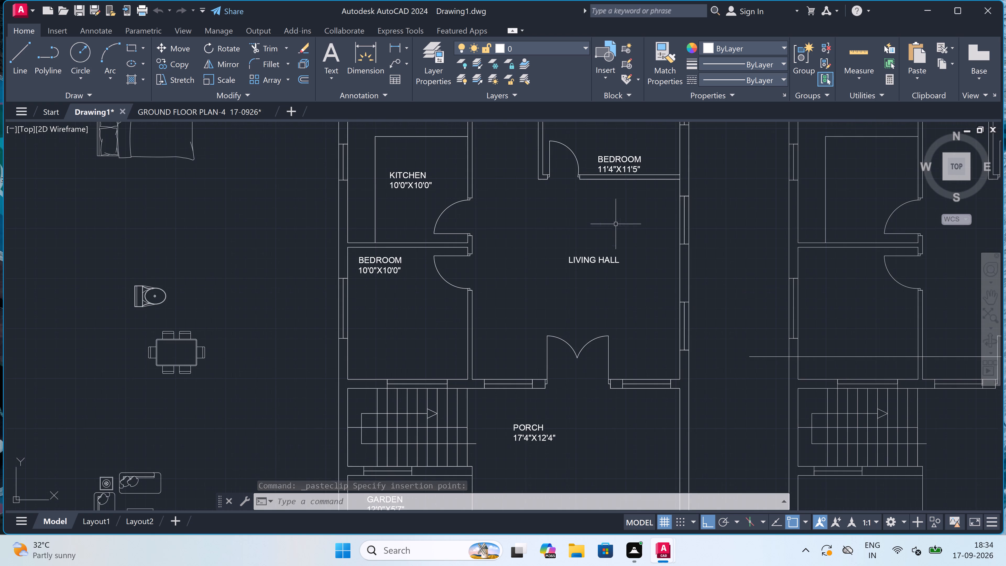
click(581, 261)
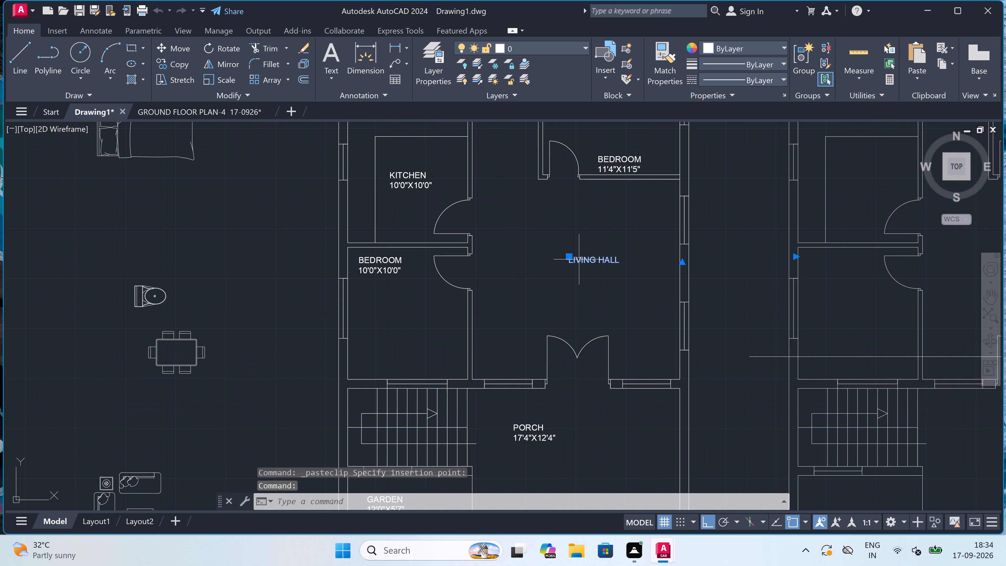
click(571, 256)
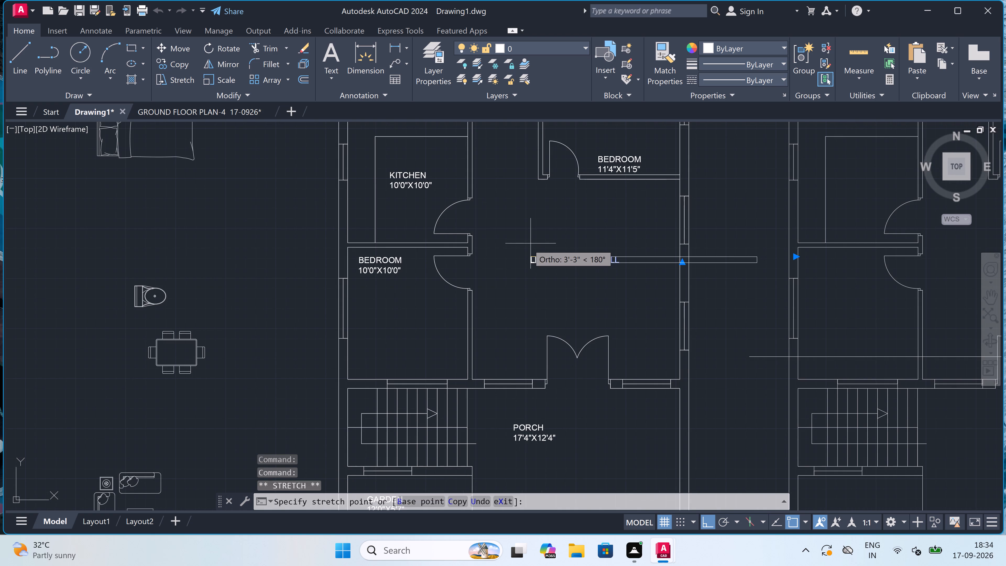
double_click(512, 256)
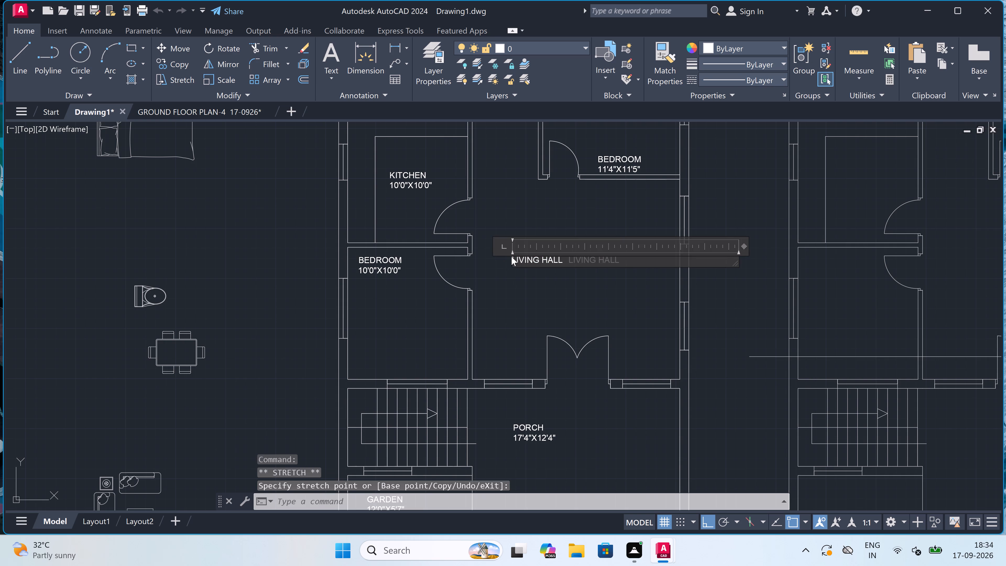
click(545, 274)
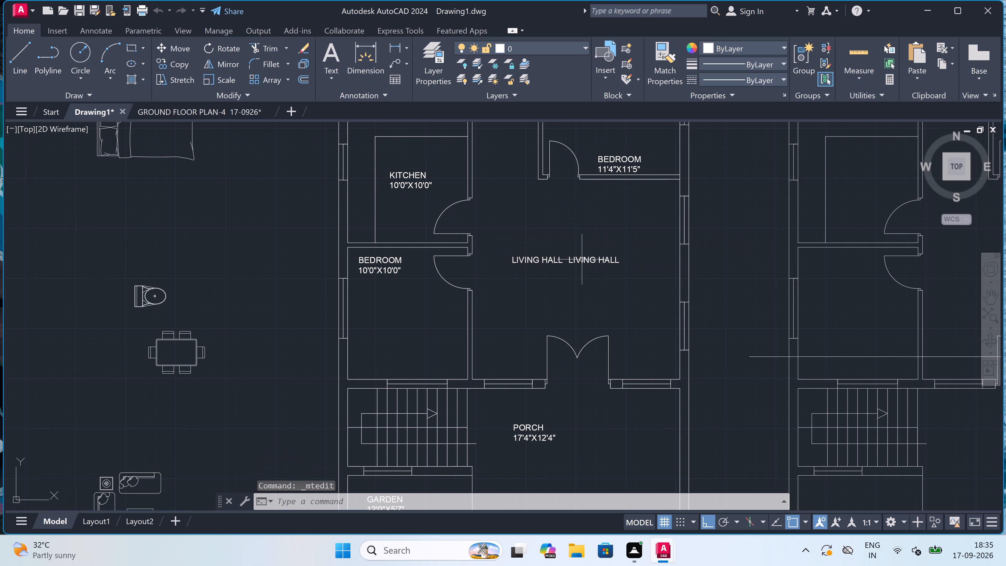
click(582, 259)
key(Delete)
scroll(582, 259, down, 2)
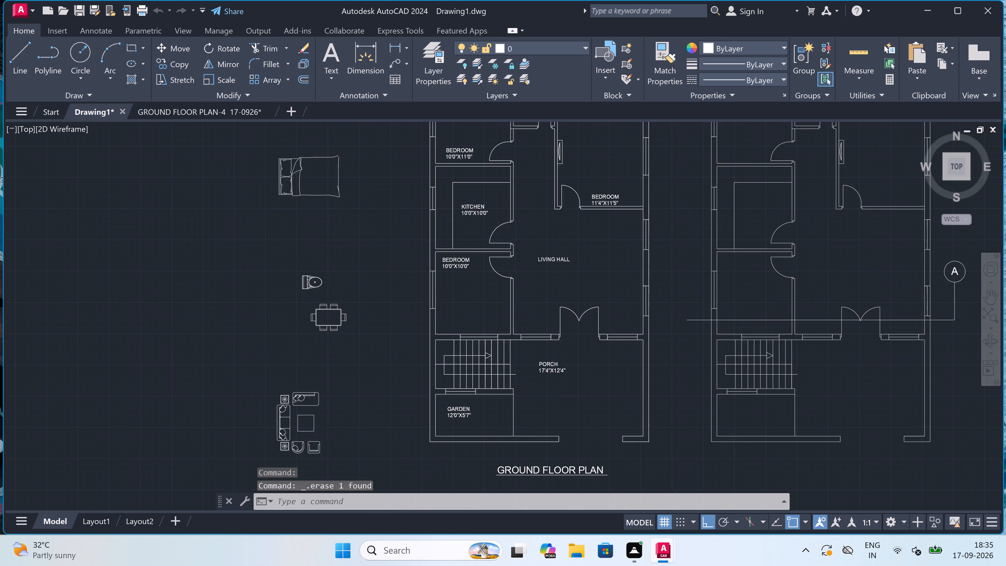
Rotate the pasted sofa set 180° about a point on its long sofa.
scroll(415, 329, up, 2)
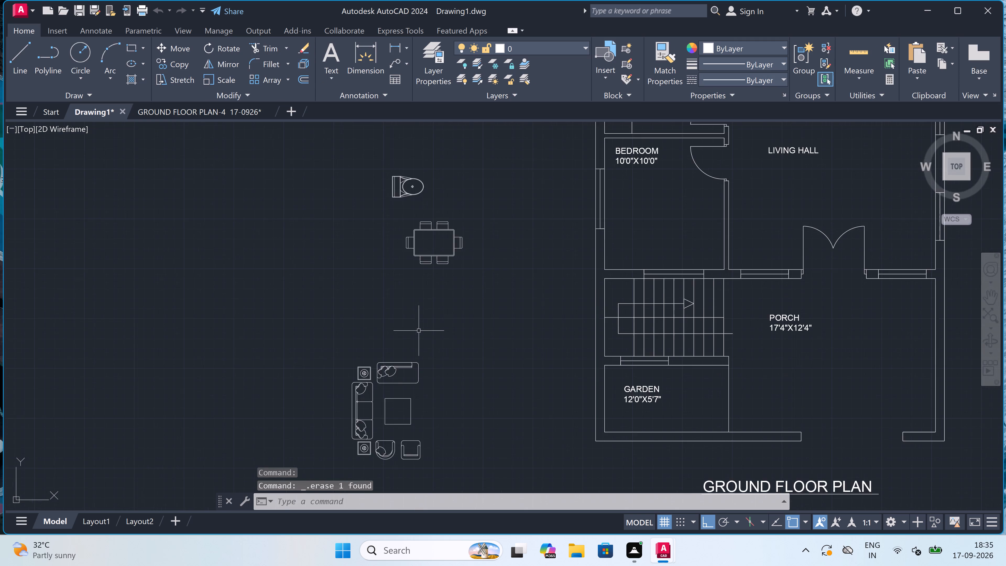
scroll(422, 330, down, 2)
scroll(429, 343, up, 1)
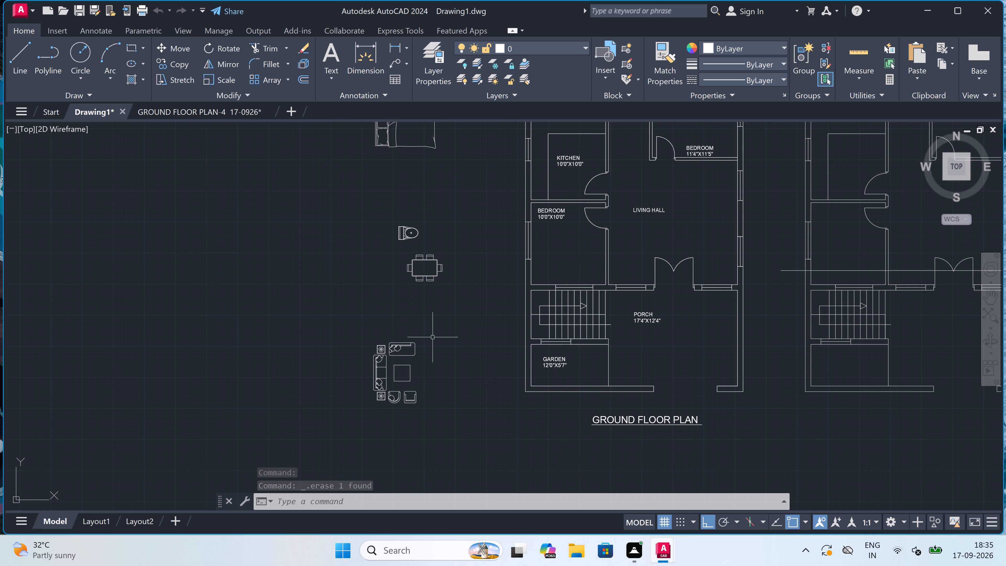
click(436, 331)
click(349, 409)
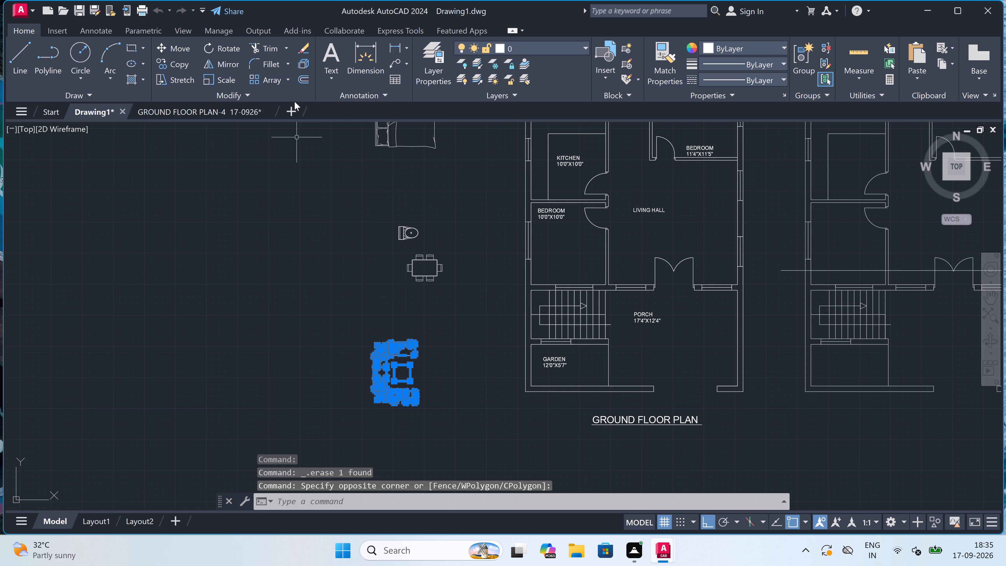
click(223, 46)
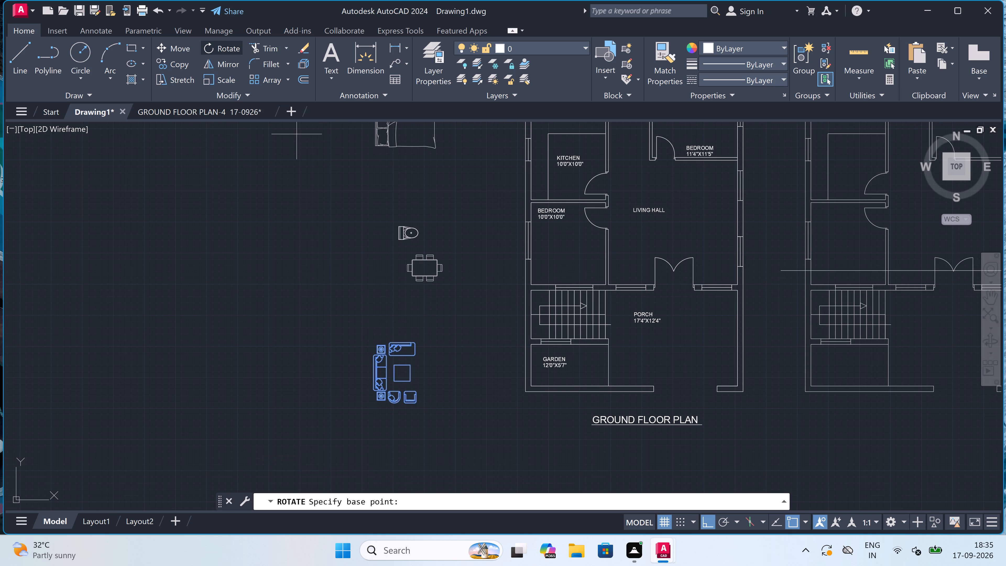
click(378, 374)
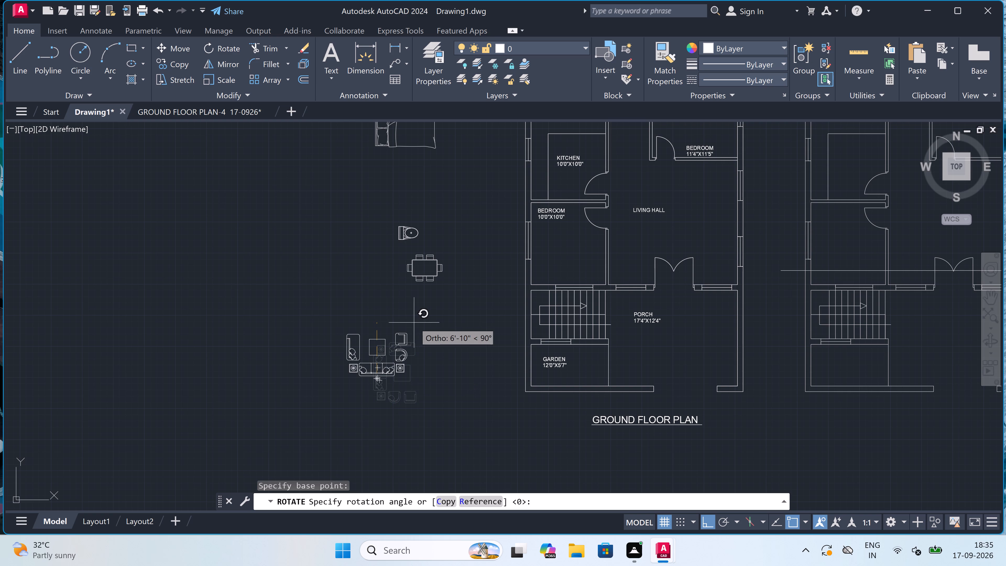
click(295, 374)
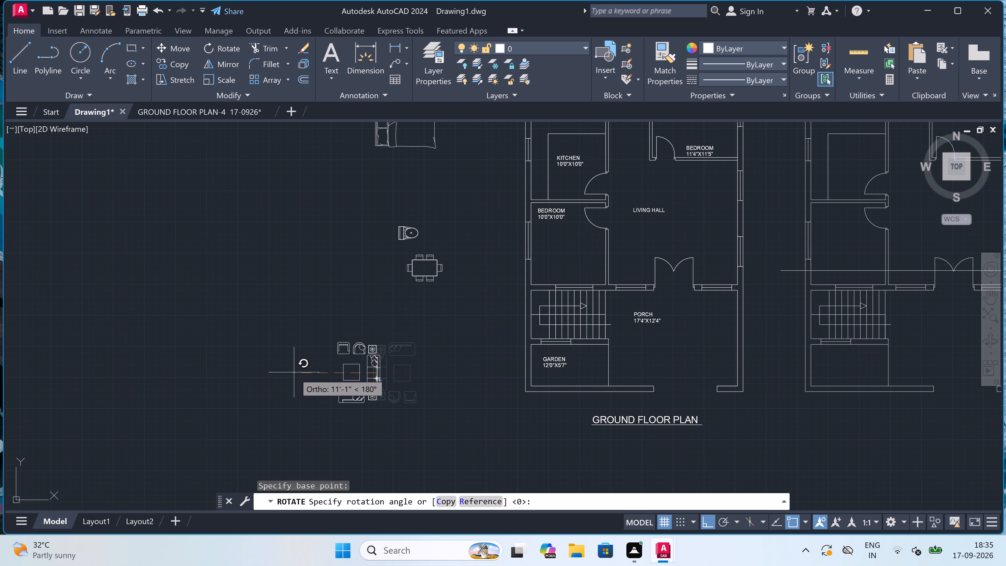
Move the rotated sofa set from the empty space into the LIVING HALL, with its long sofa near the east wall.
click(396, 335)
click(296, 411)
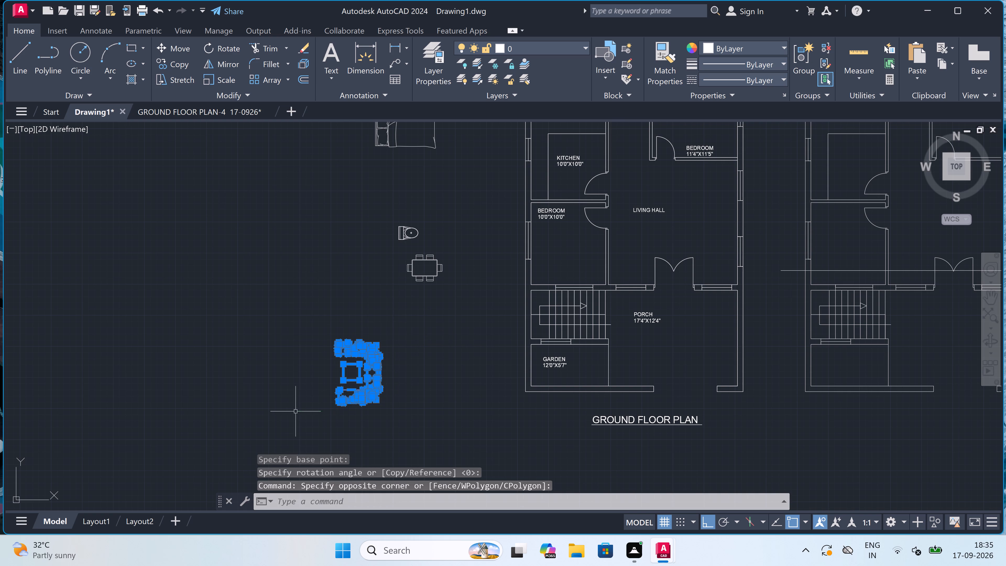
click(167, 42)
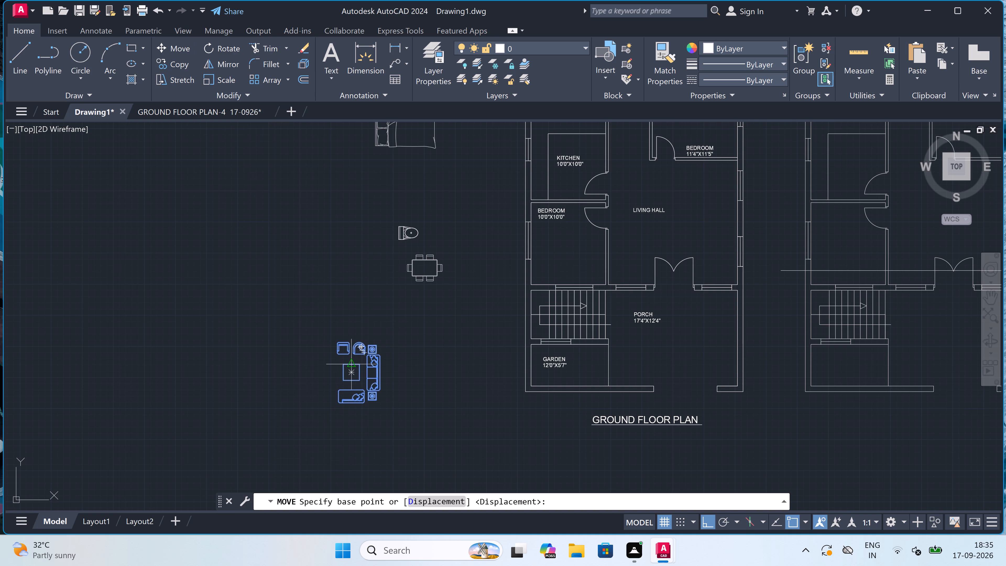
click(350, 374)
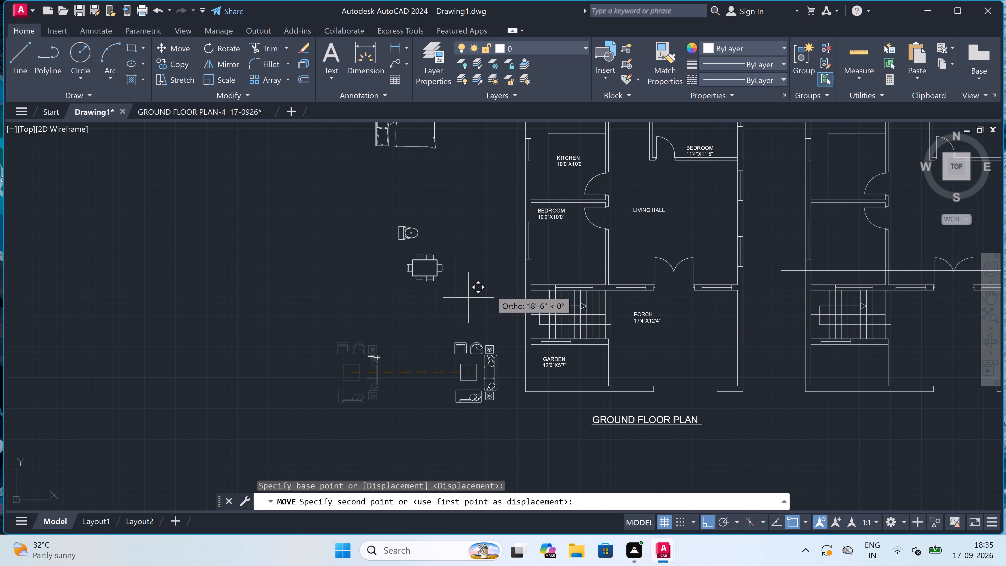
key(F8)
scroll(742, 191, up, 1)
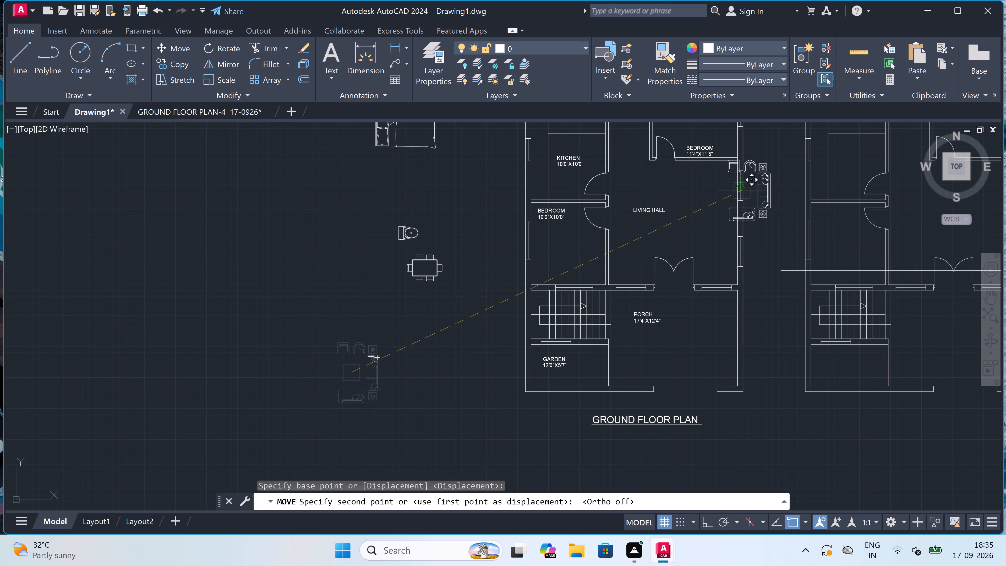
scroll(742, 191, up, 1)
scroll(606, 243, down, 1)
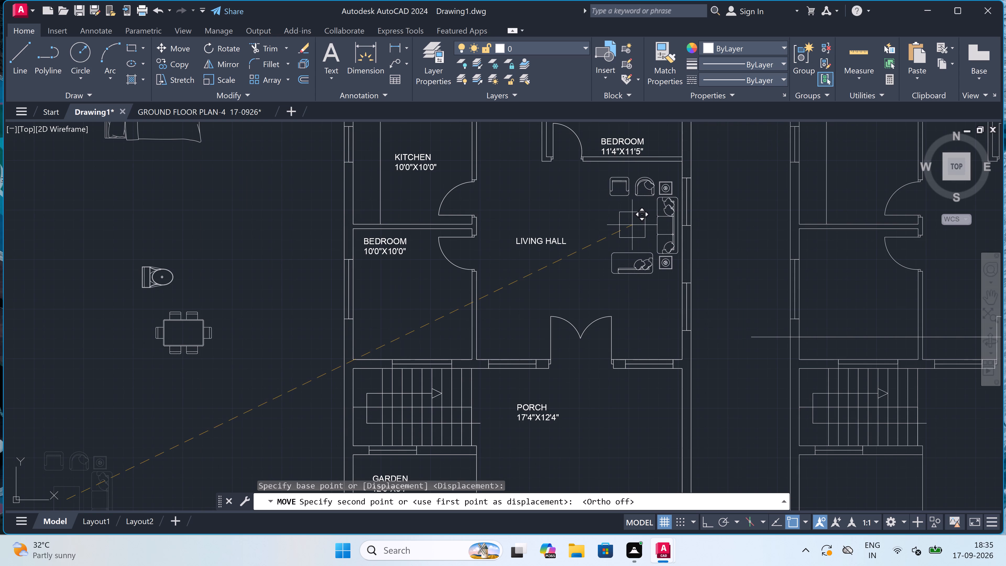
click(632, 224)
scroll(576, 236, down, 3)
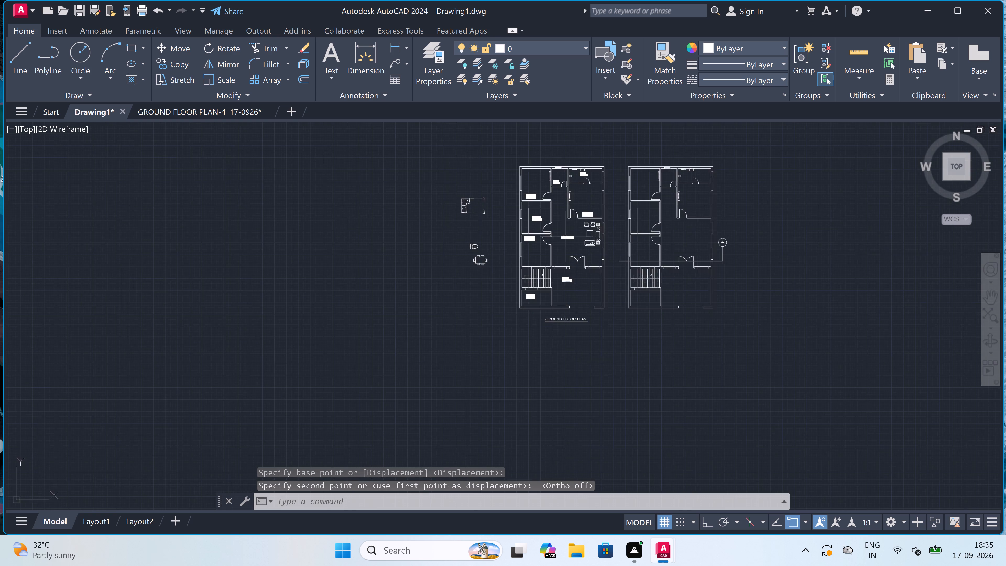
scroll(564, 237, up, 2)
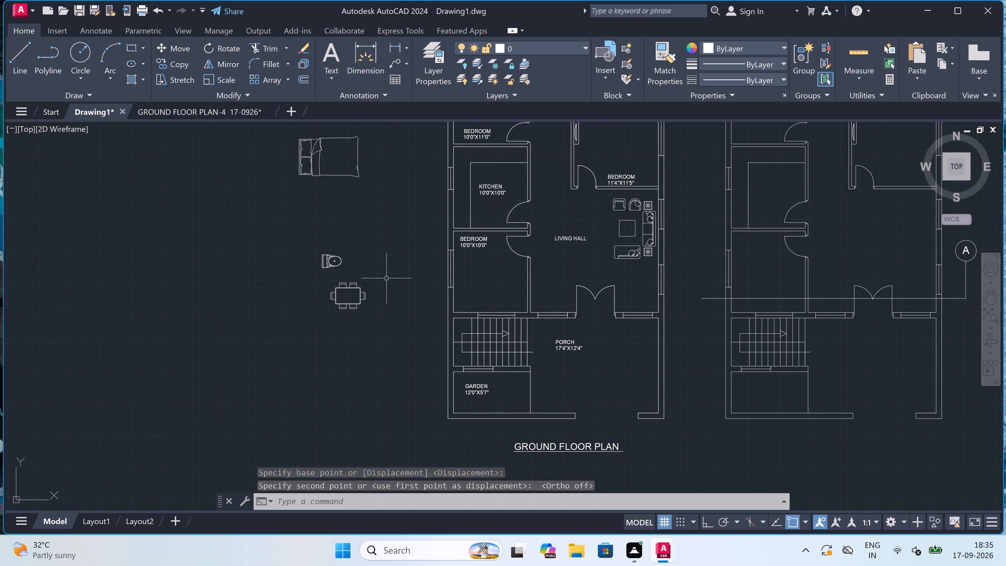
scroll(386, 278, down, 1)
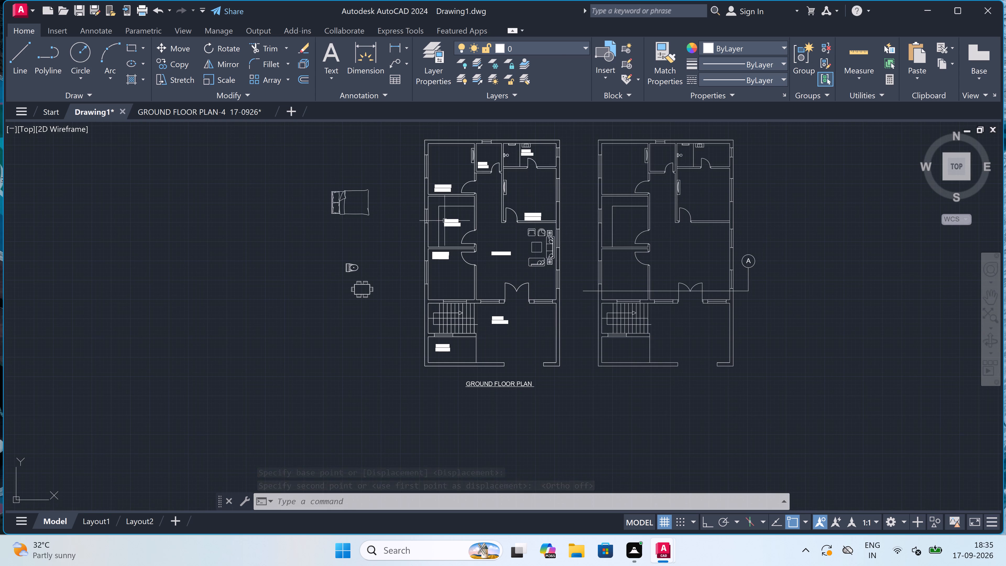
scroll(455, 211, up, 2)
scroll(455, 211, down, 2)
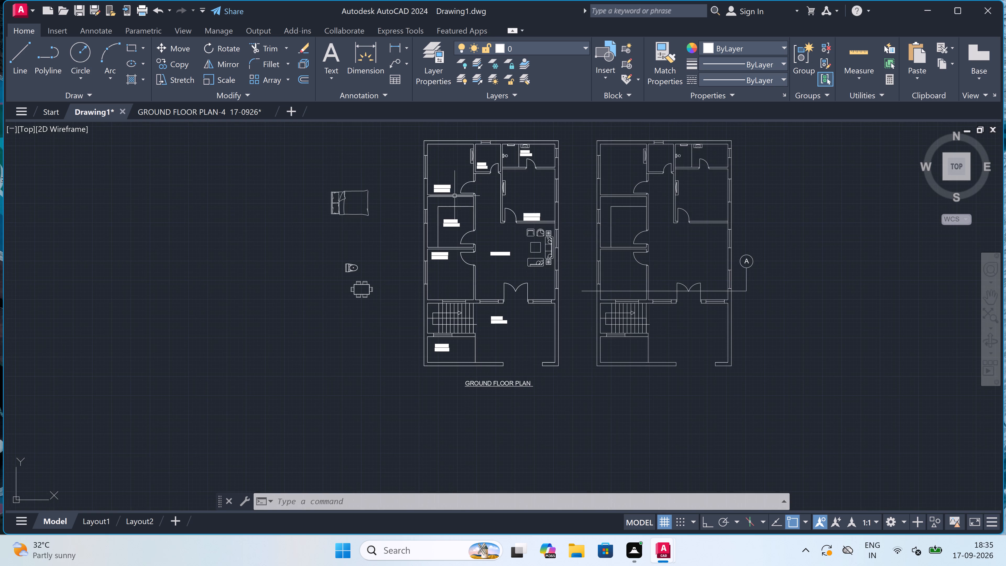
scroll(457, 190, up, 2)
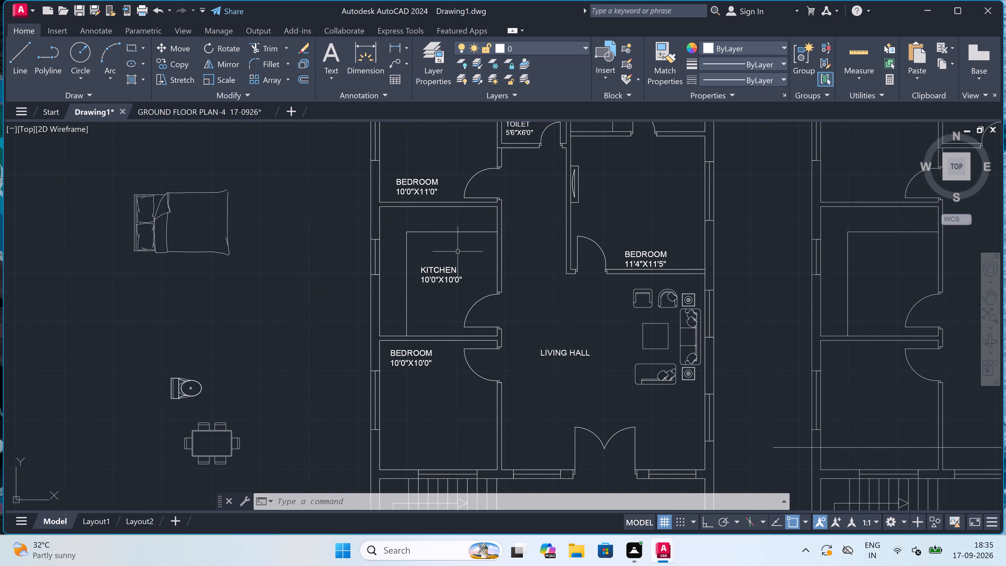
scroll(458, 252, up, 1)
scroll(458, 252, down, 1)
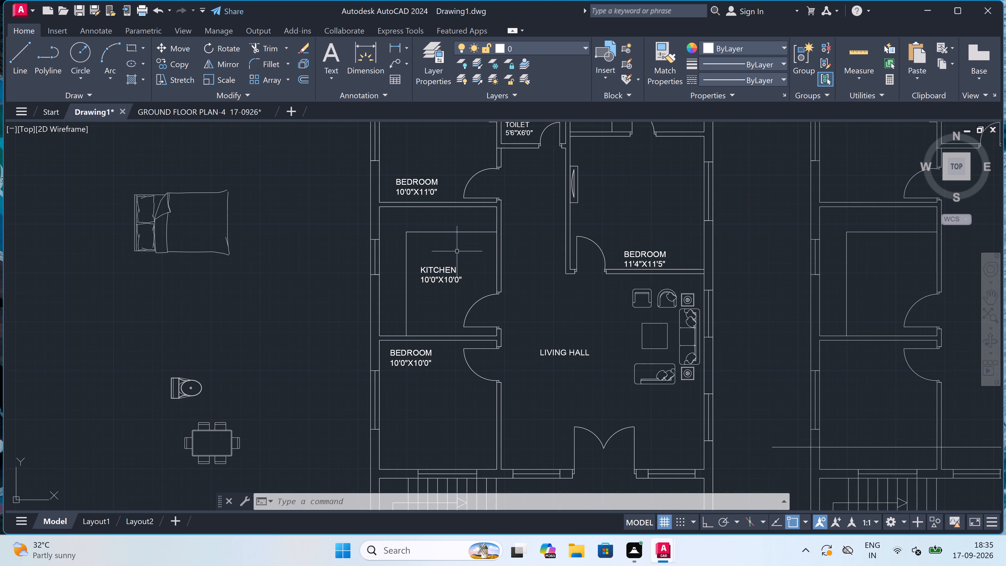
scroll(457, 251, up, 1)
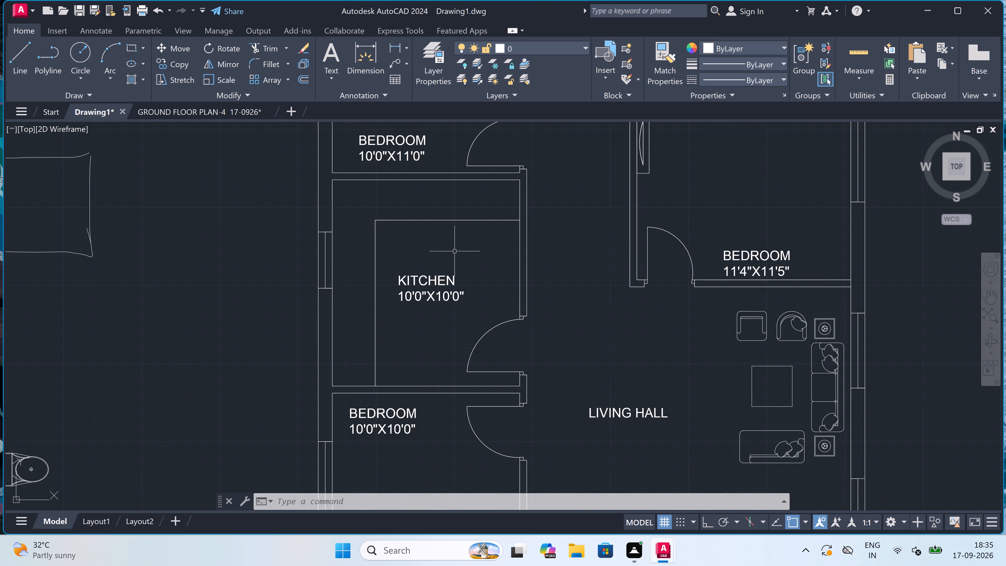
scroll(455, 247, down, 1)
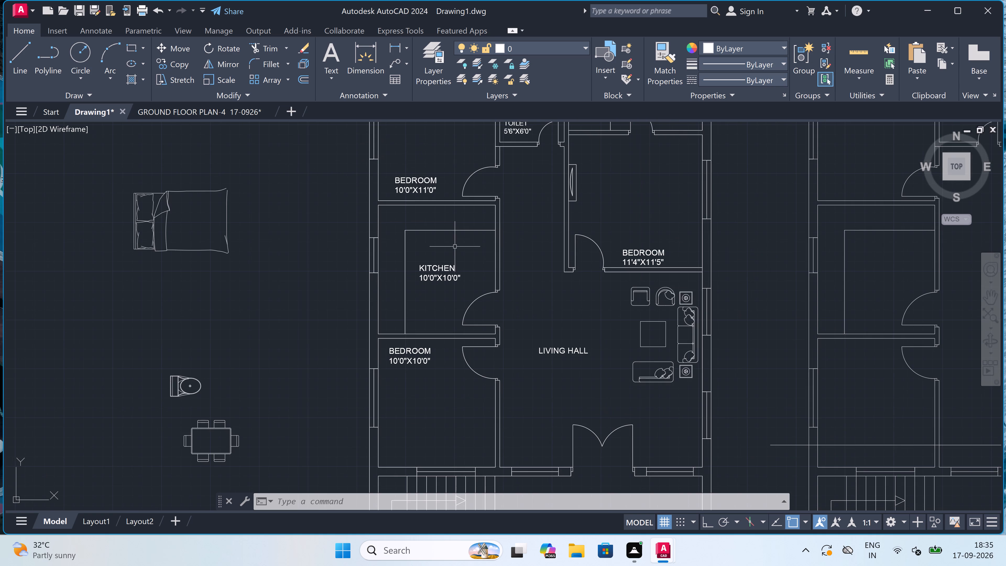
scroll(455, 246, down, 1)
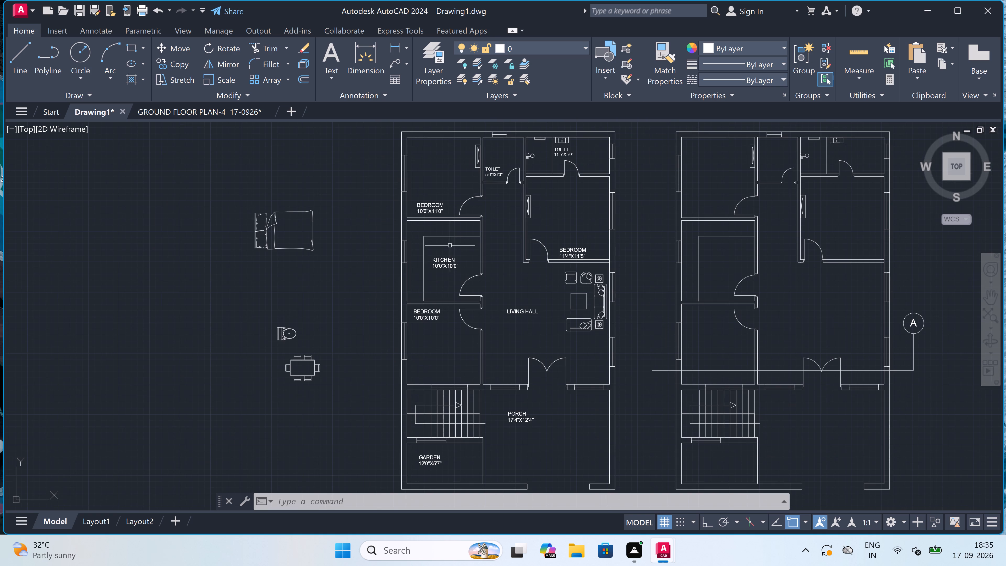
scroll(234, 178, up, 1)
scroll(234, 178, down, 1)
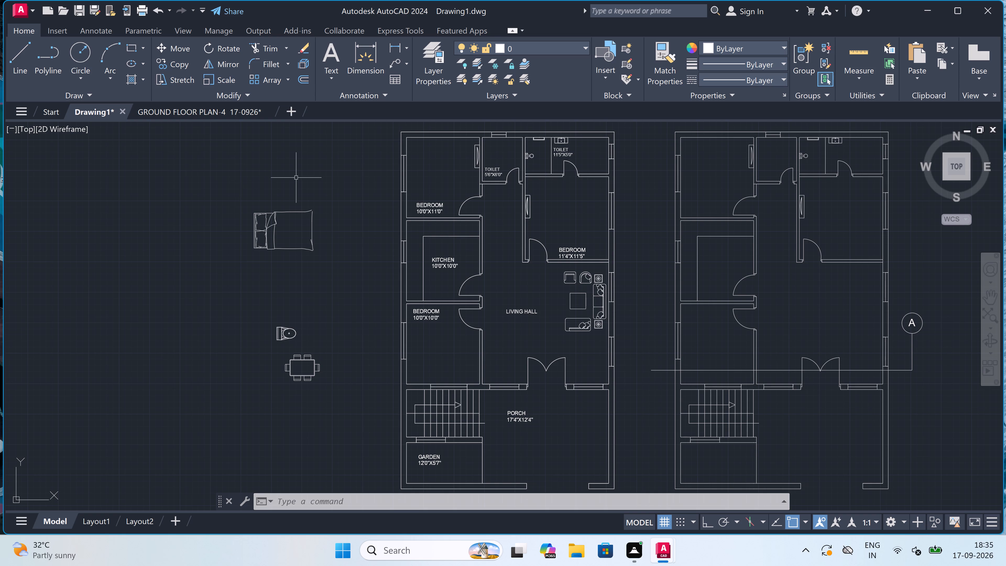
Copy the pasted bed by its headboard midpoint into the 10'0"X11'0" bedroom, with the headboard against the west wall.
click(356, 188)
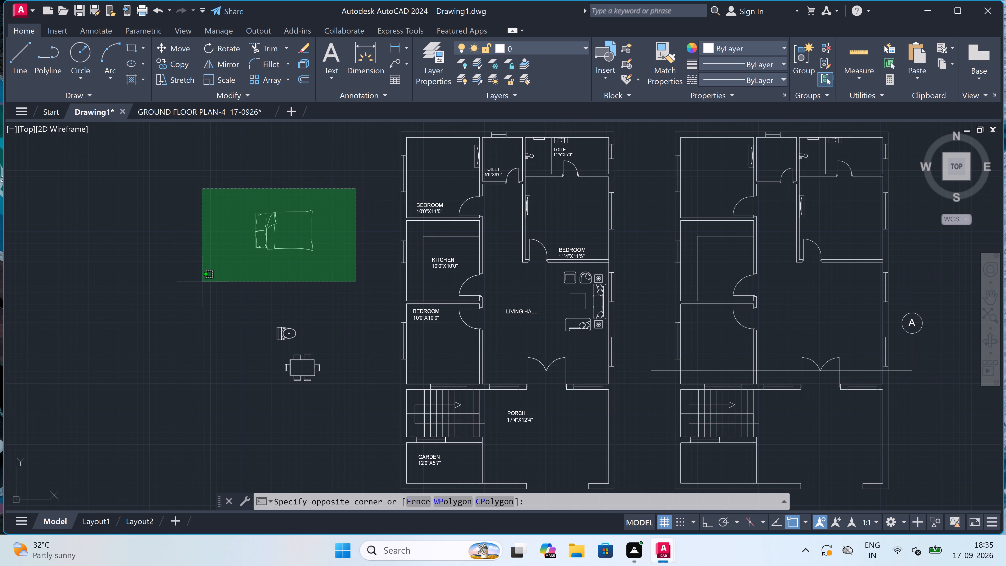
click(203, 282)
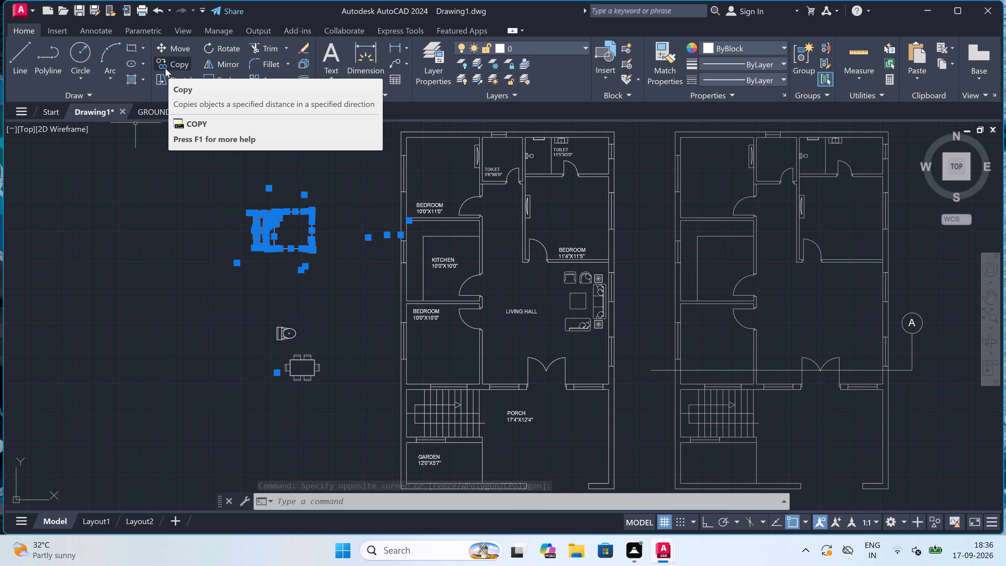
click(168, 61)
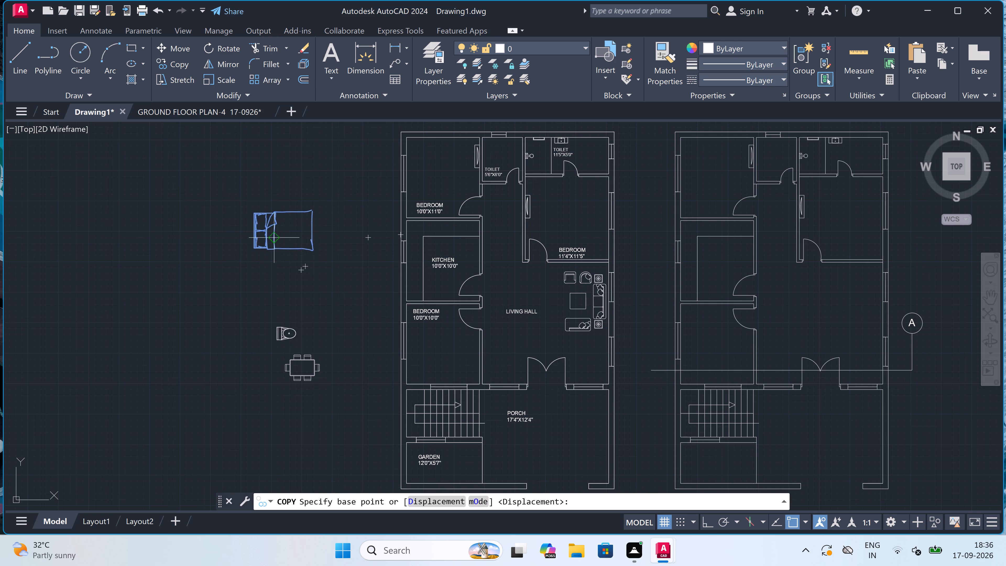
scroll(251, 230, up, 2)
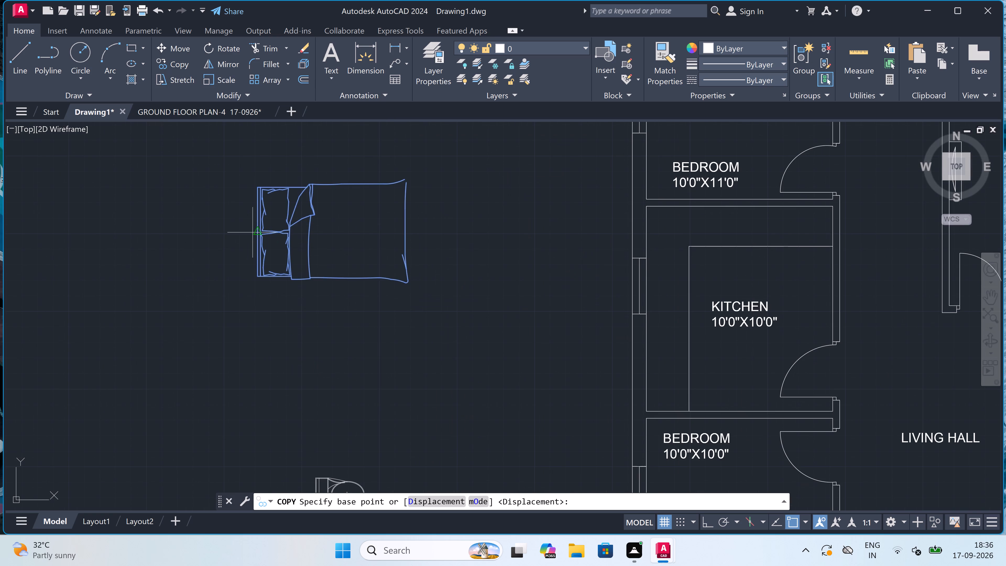
click(257, 232)
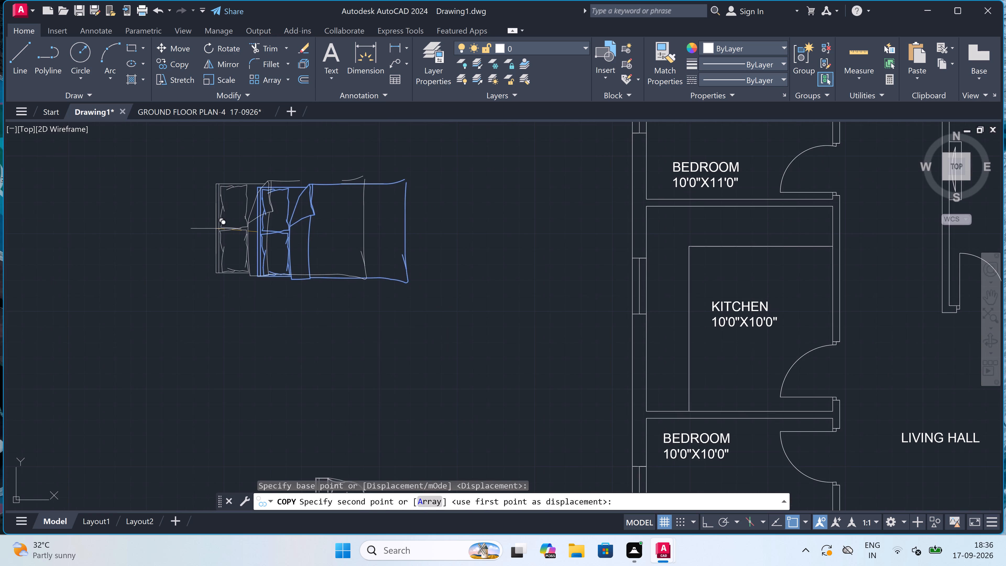
key(F8)
scroll(216, 228, down, 3)
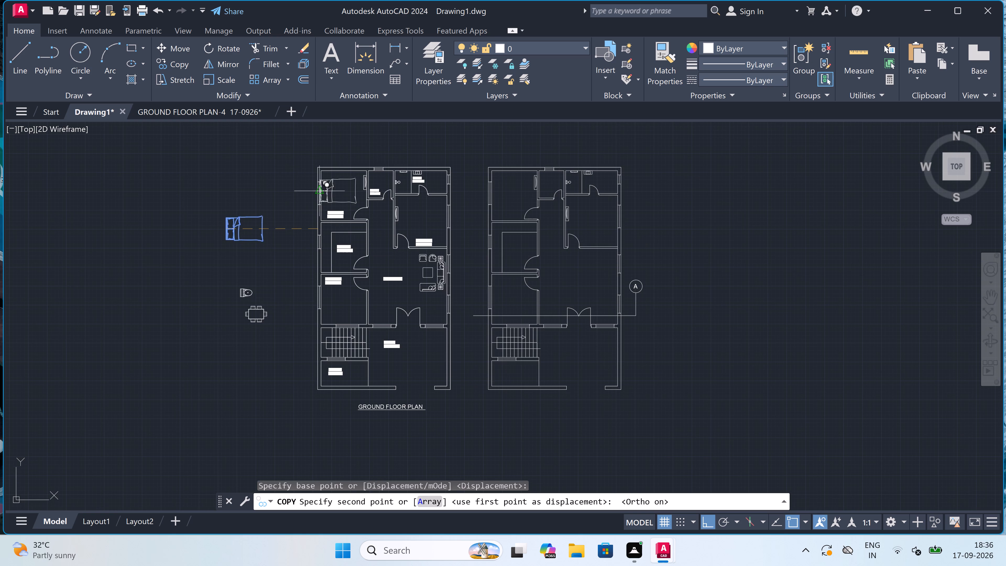
key(F8)
scroll(320, 181, up, 1)
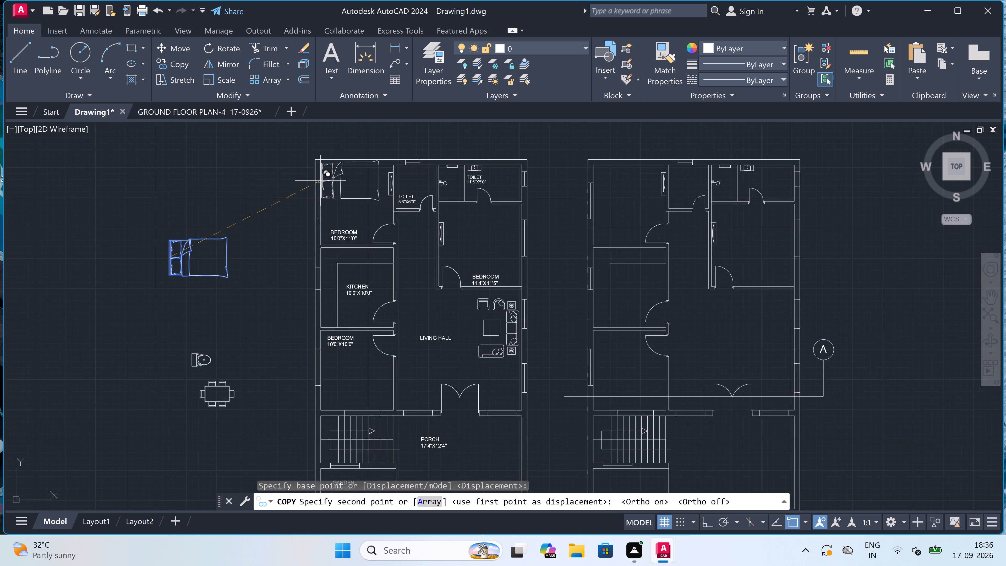
scroll(320, 180, up, 2)
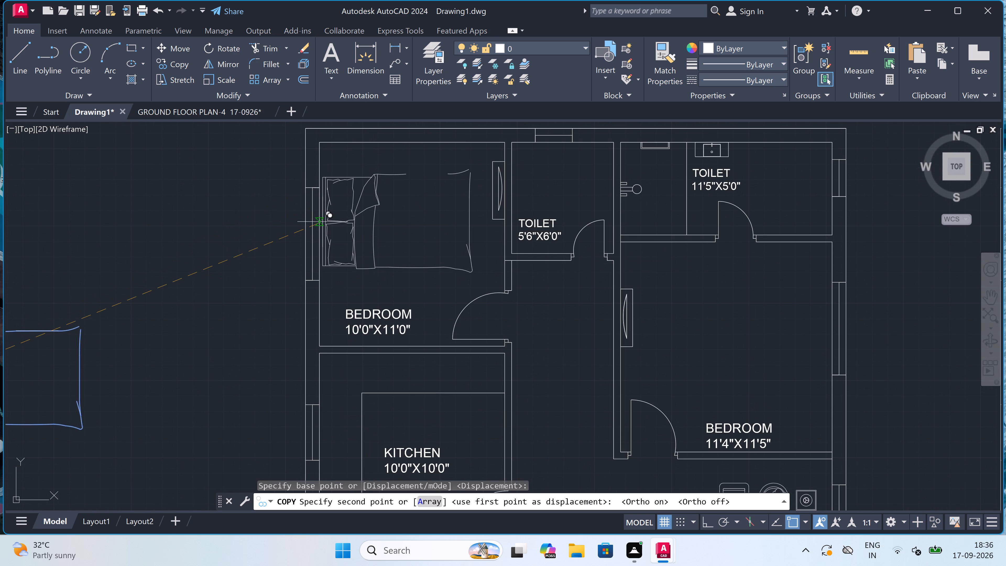
click(322, 221)
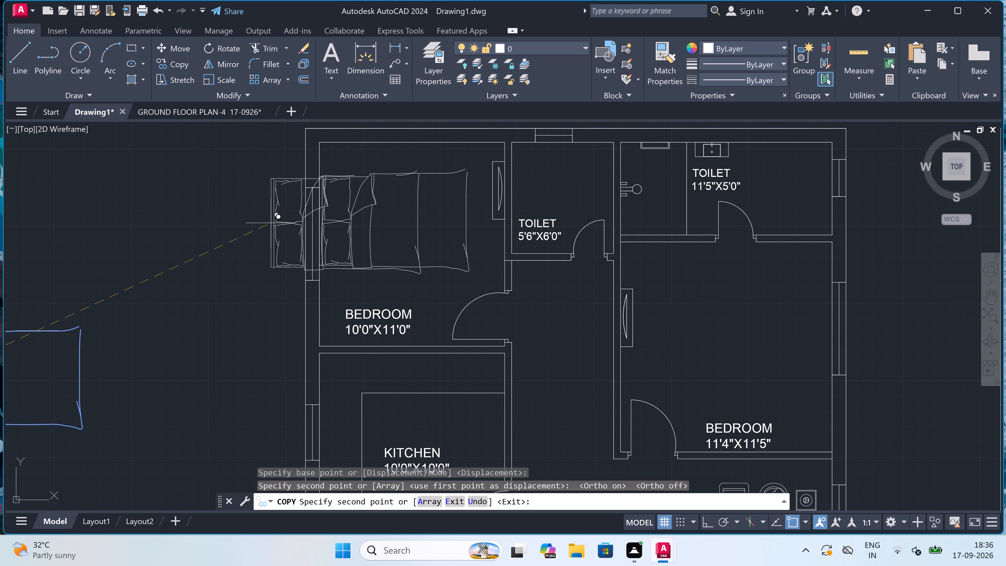
key(Escape)
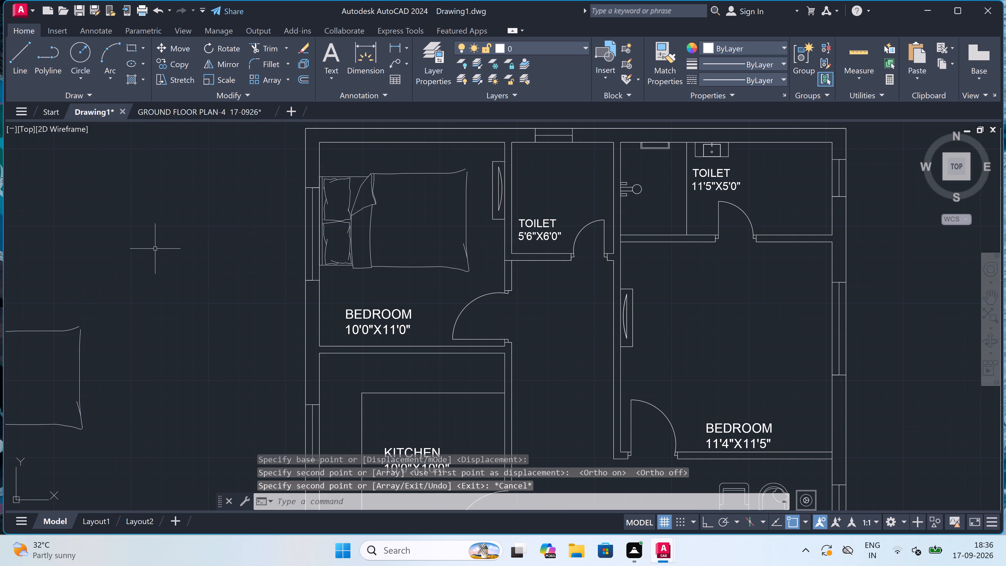
Rotate the original bed west of the plan 180° about a point near its middle.
scroll(155, 249, down, 3)
scroll(89, 276, up, 2)
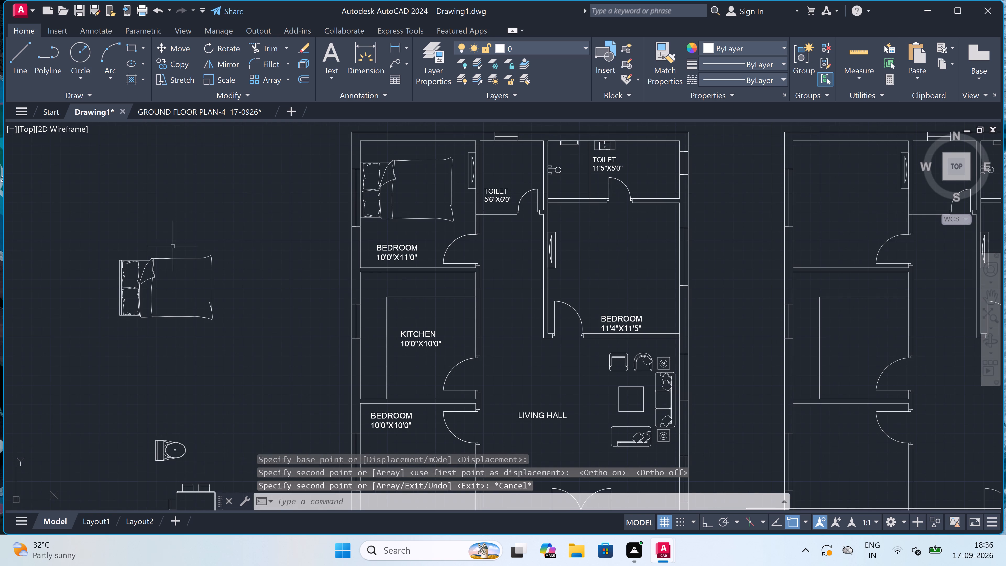
drag(256, 237, 254, 243)
click(52, 369)
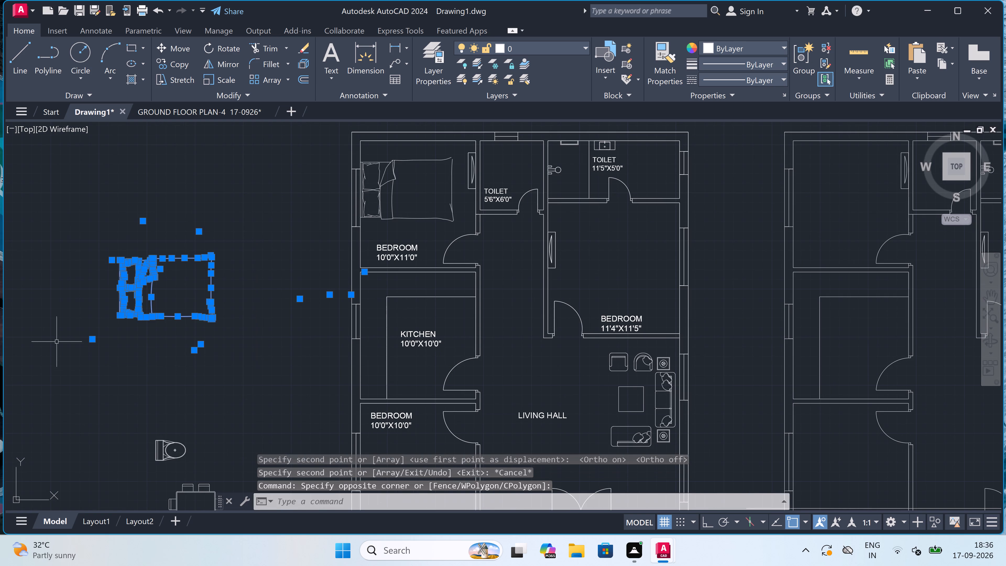
click(216, 46)
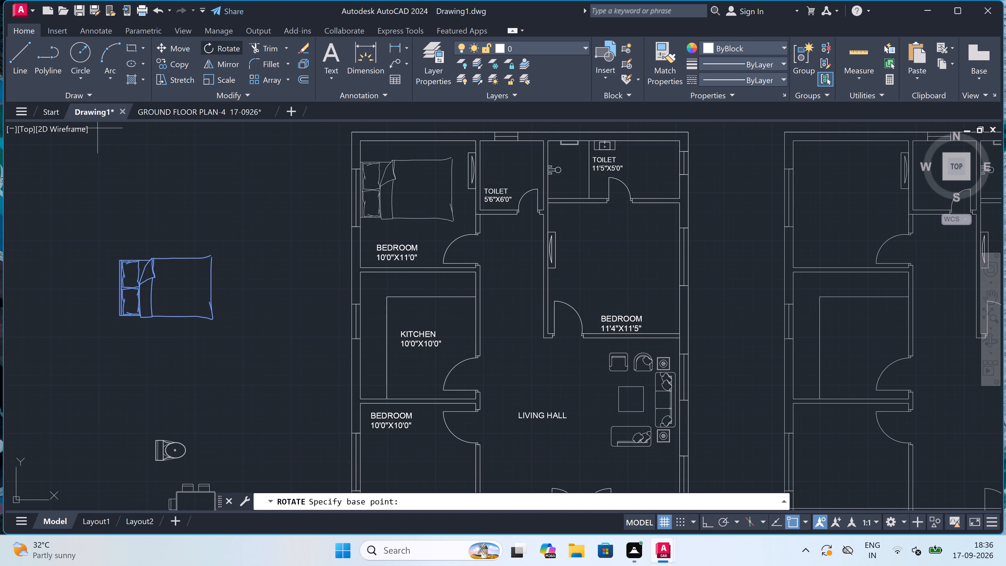
click(169, 291)
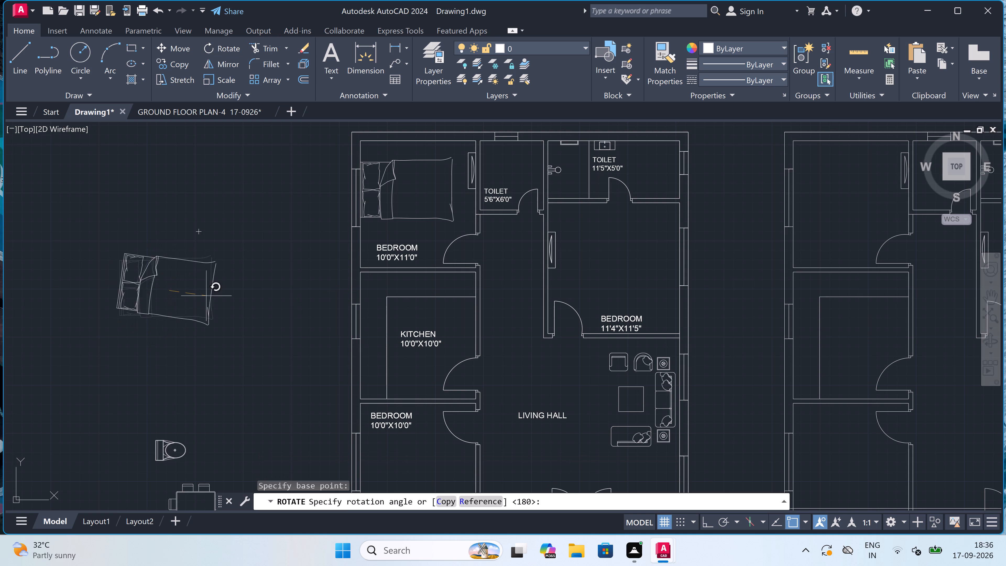
key(F8)
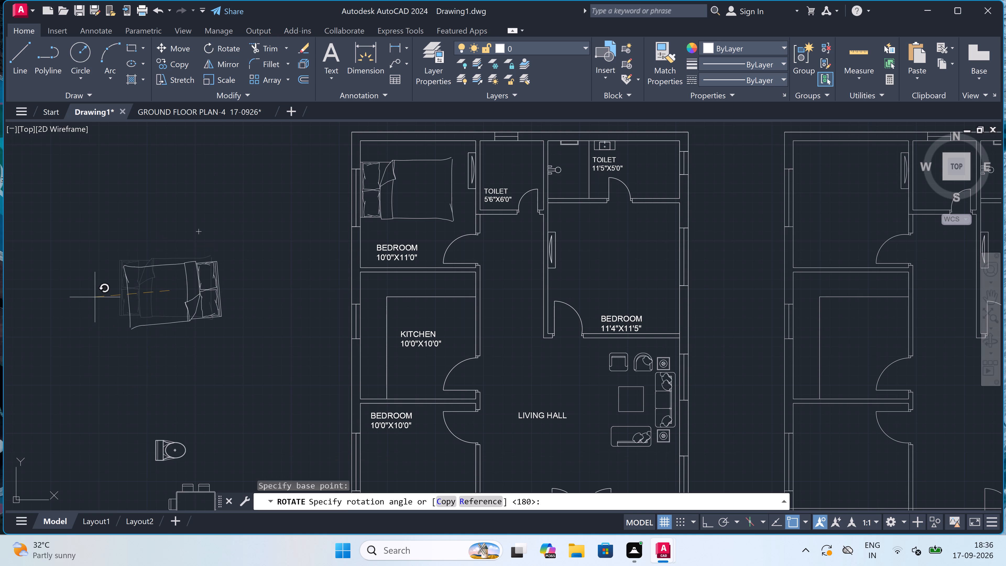
click(95, 297)
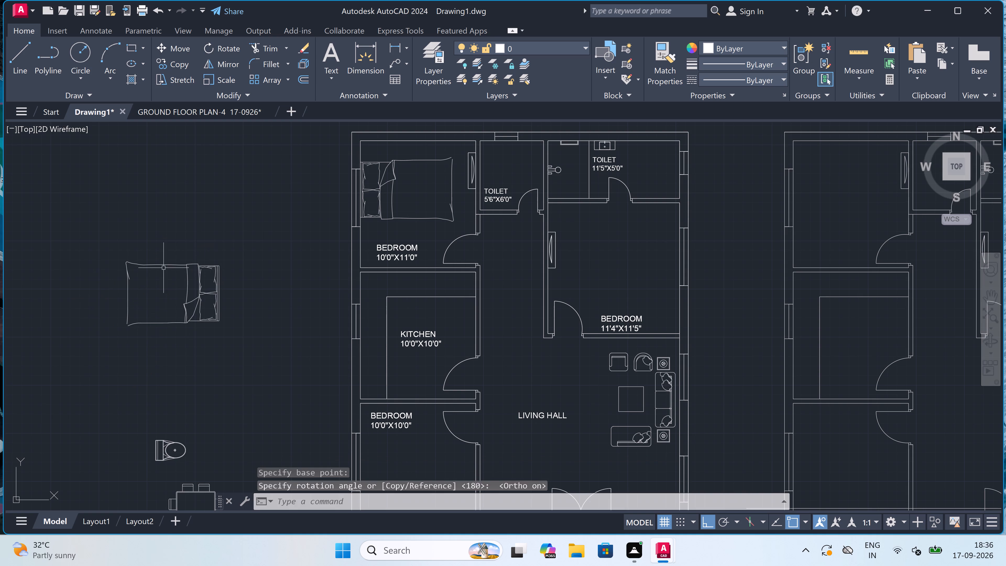
Copy the bed west of the plan by its headboard midpoint into the 11'4"X11'5" bedroom, with the headboard against the east wall.
click(246, 240)
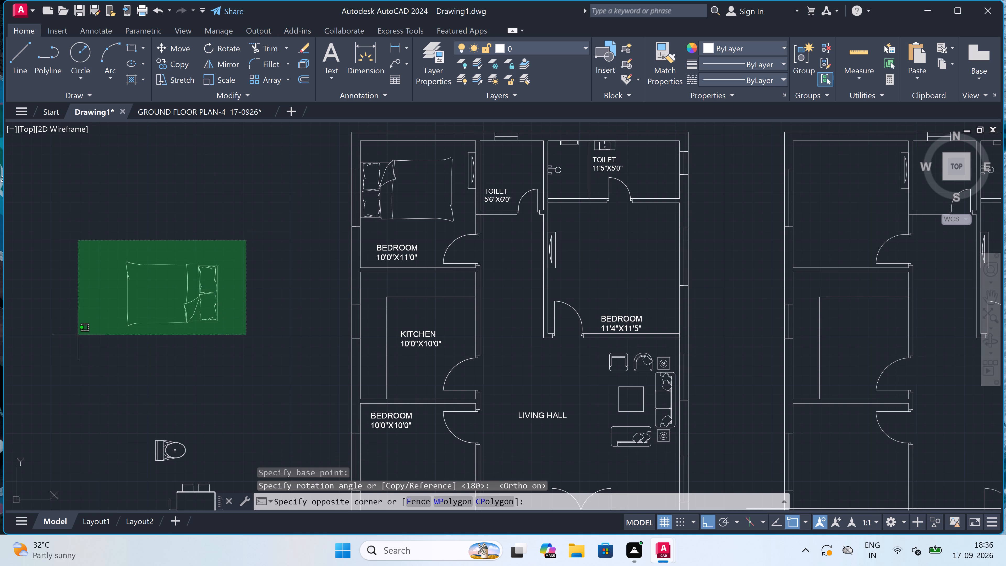
click(78, 335)
click(165, 58)
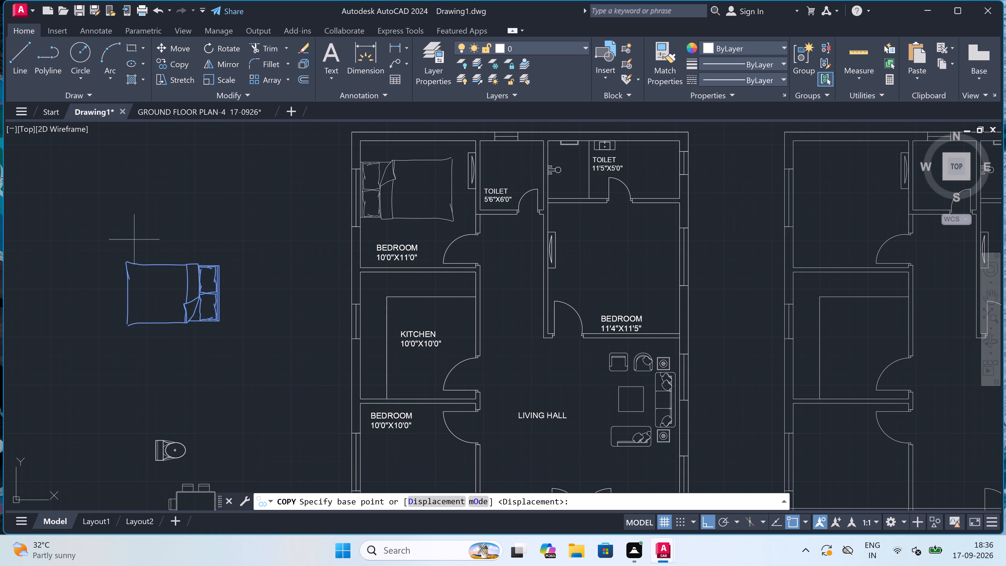
scroll(216, 300, up, 1)
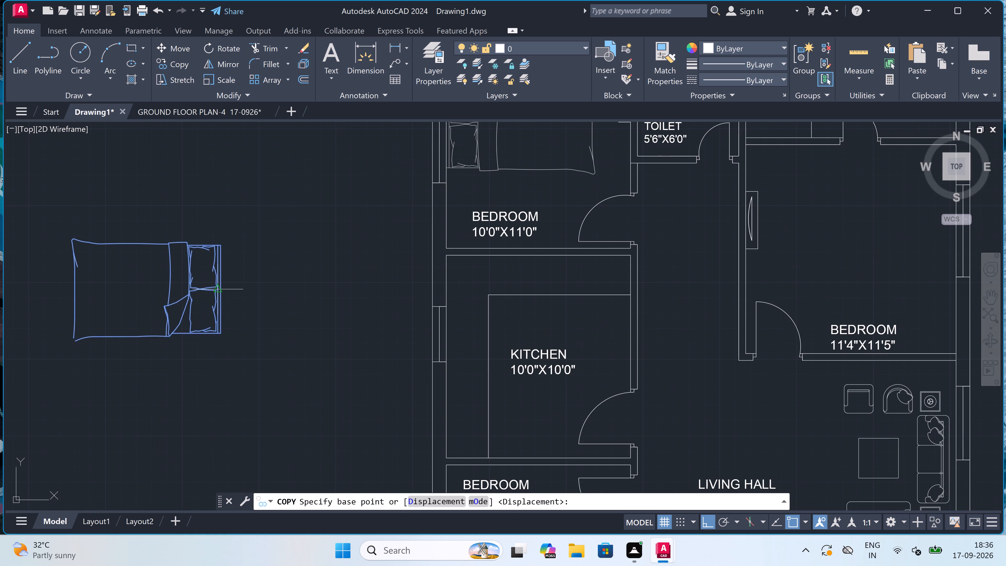
click(218, 286)
key(F8)
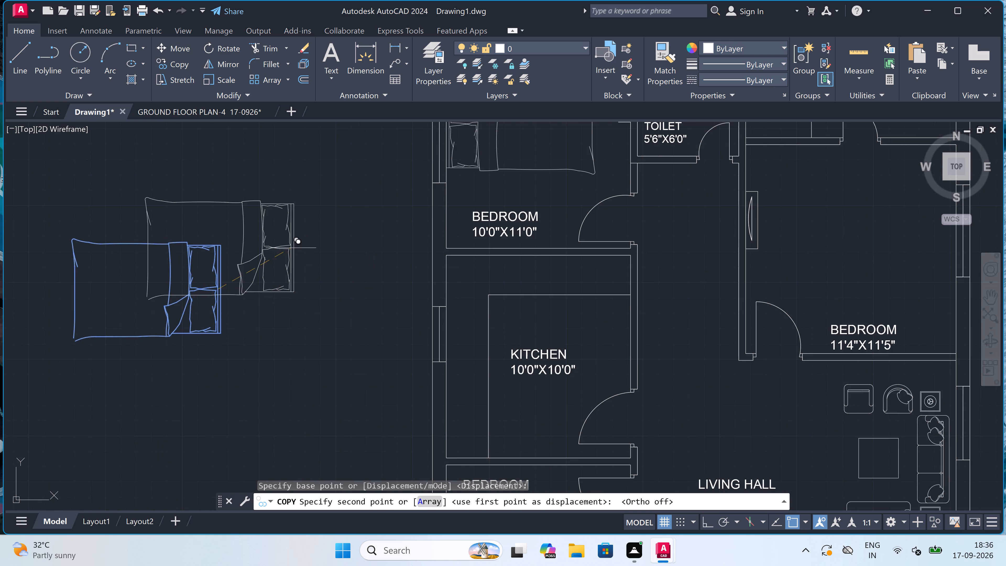
scroll(290, 248, down, 3)
scroll(440, 244, up, 3)
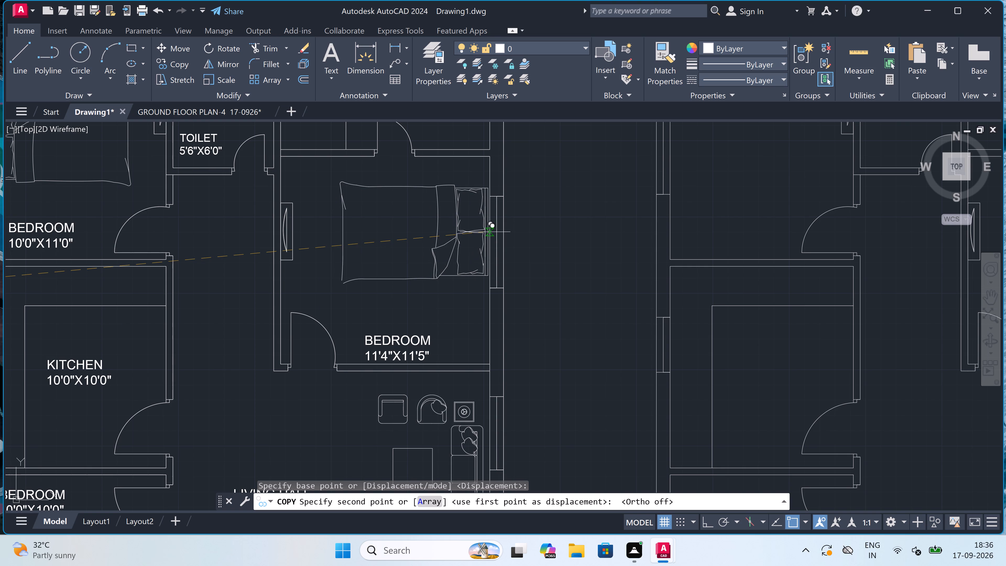
click(485, 232)
scroll(474, 230, down, 5)
scroll(449, 270, up, 3)
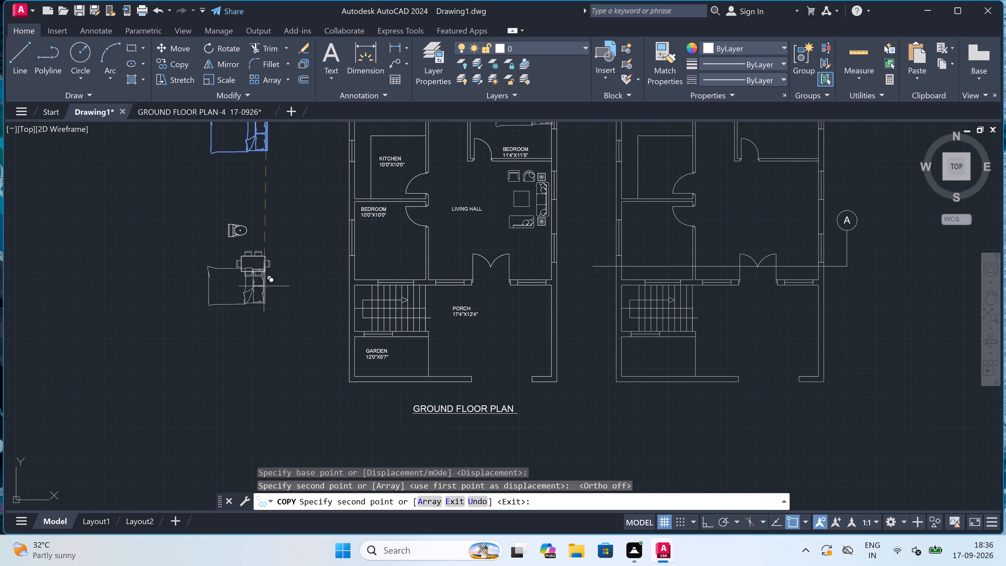
key(Escape)
scroll(210, 316, down, 2)
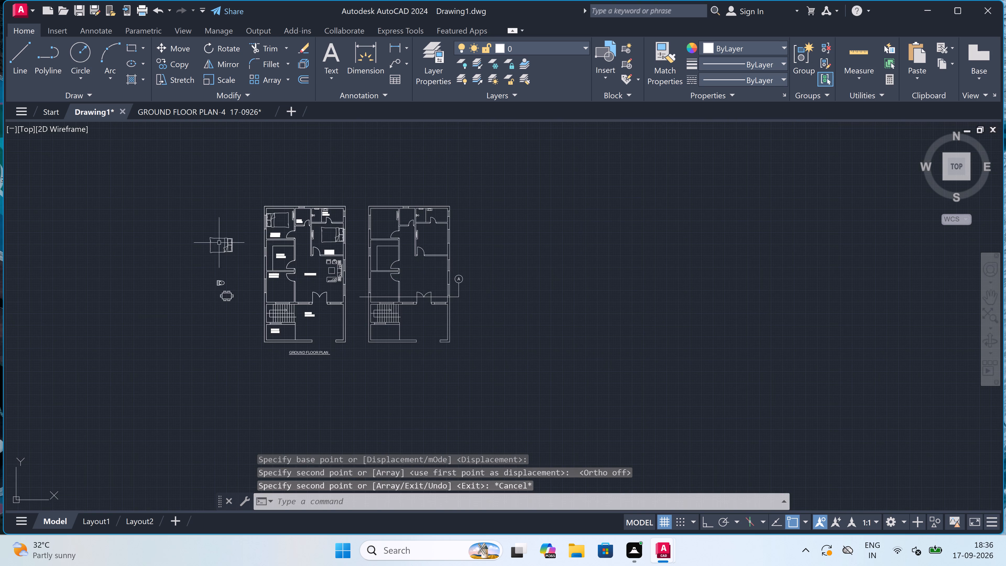
Rotate the original bed west of the plan 180° about a point near its middle so its headboard faces west.
scroll(220, 230, up, 3)
scroll(233, 223, down, 1)
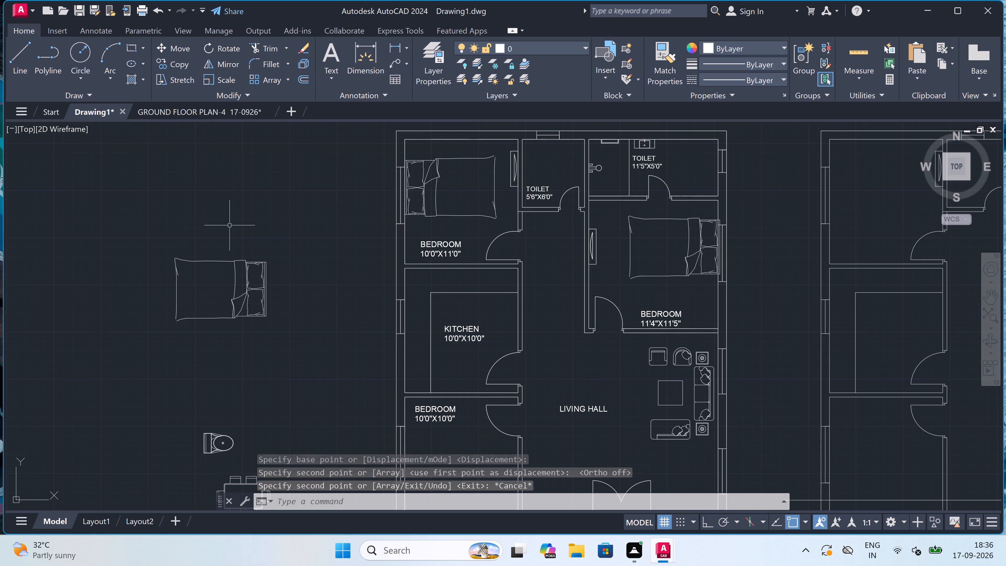
click(296, 221)
click(156, 303)
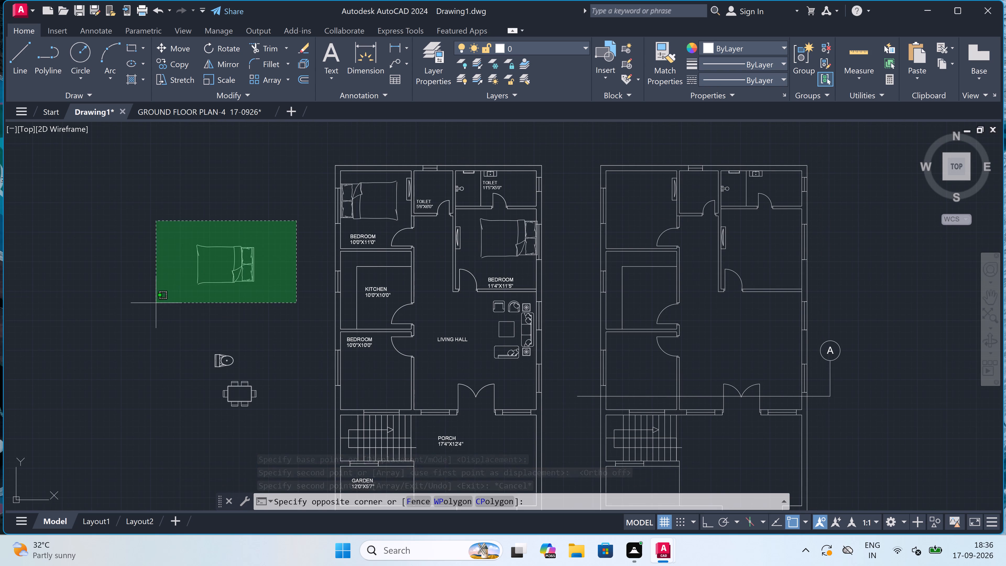
click(220, 44)
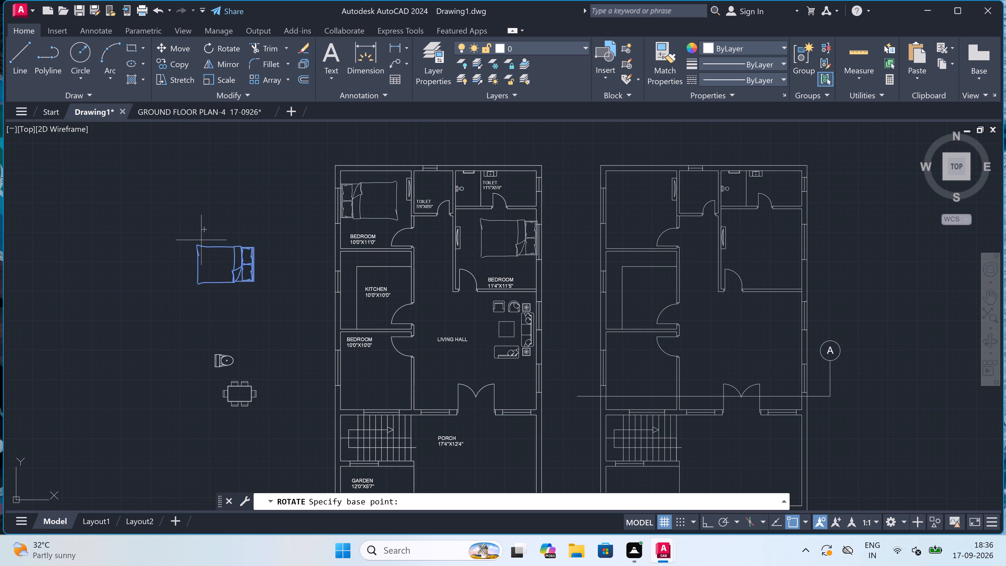
click(222, 264)
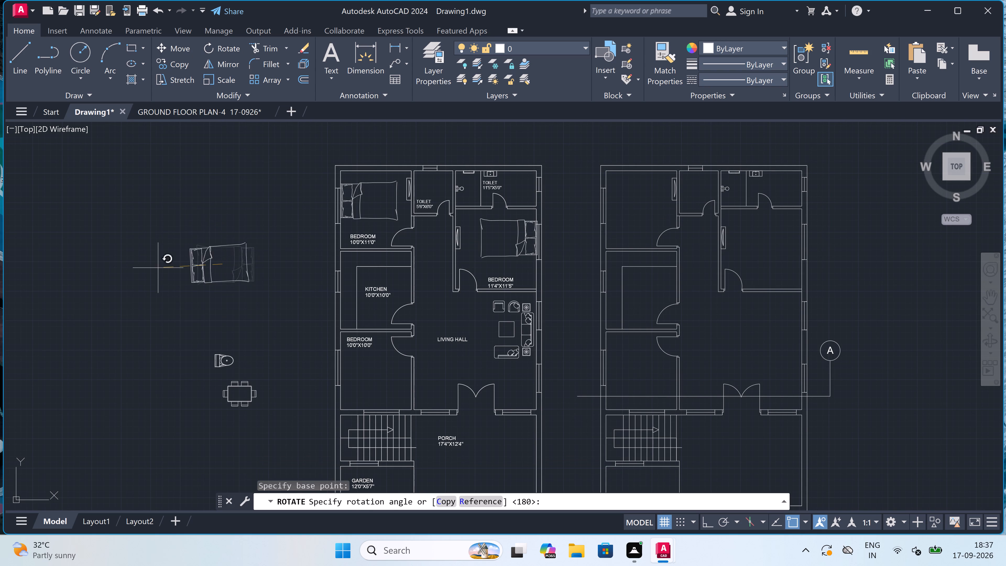
key(F8)
click(141, 291)
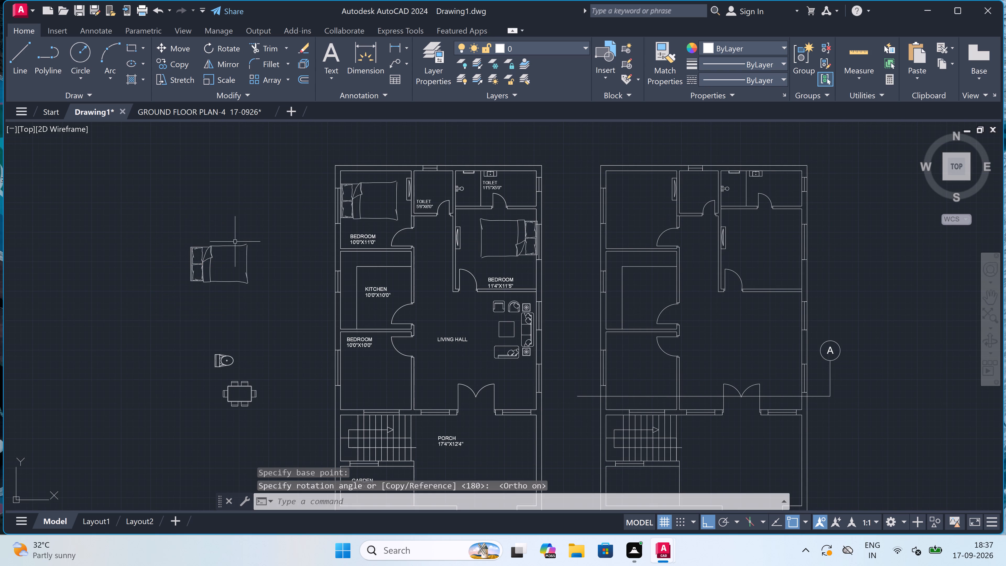
Move the rotated bed by its headboard midpoint into the 10'0"X10'0" bedroom, with the headboard against the west wall.
drag(282, 233, 276, 236)
click(141, 299)
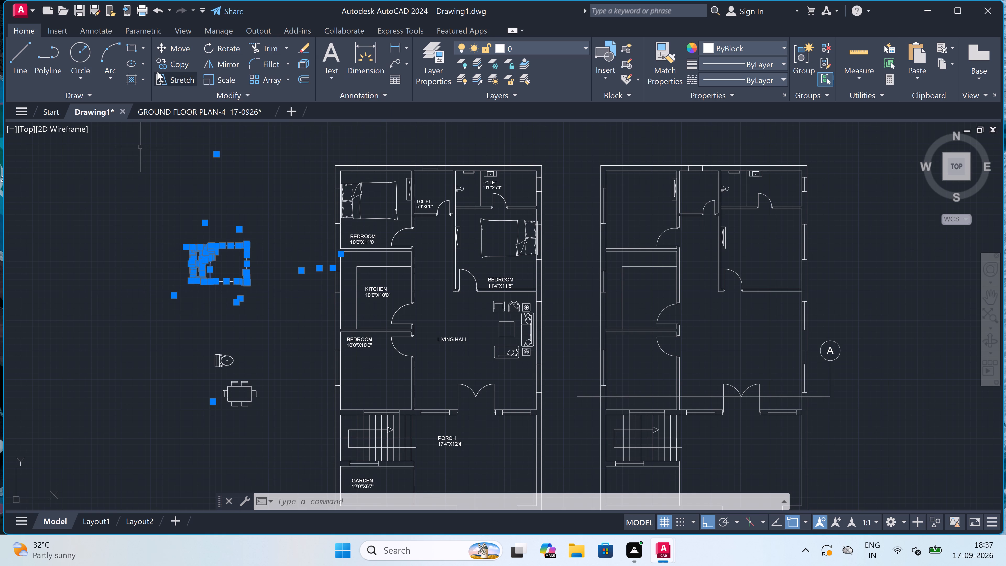
double_click(174, 49)
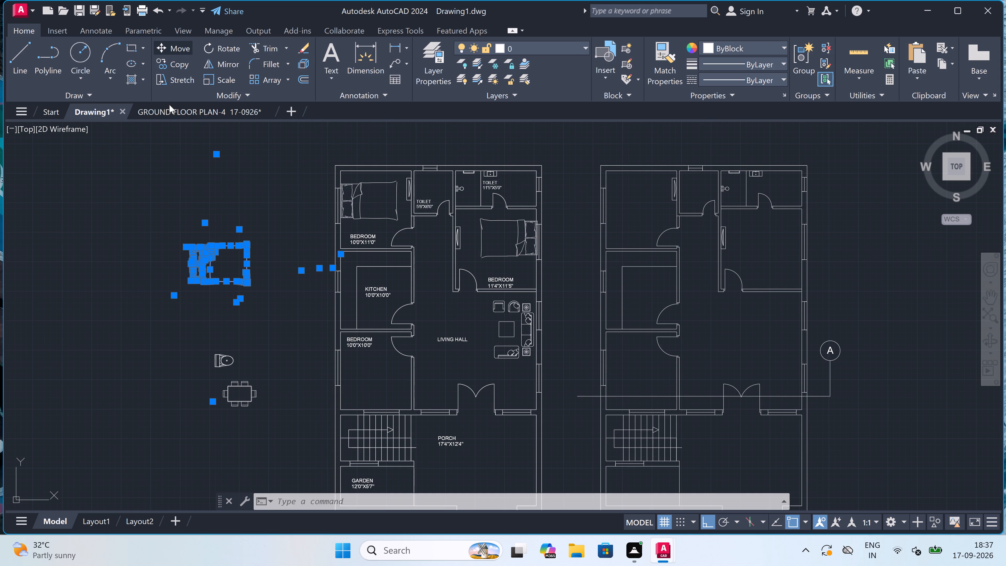
scroll(183, 264, up, 2)
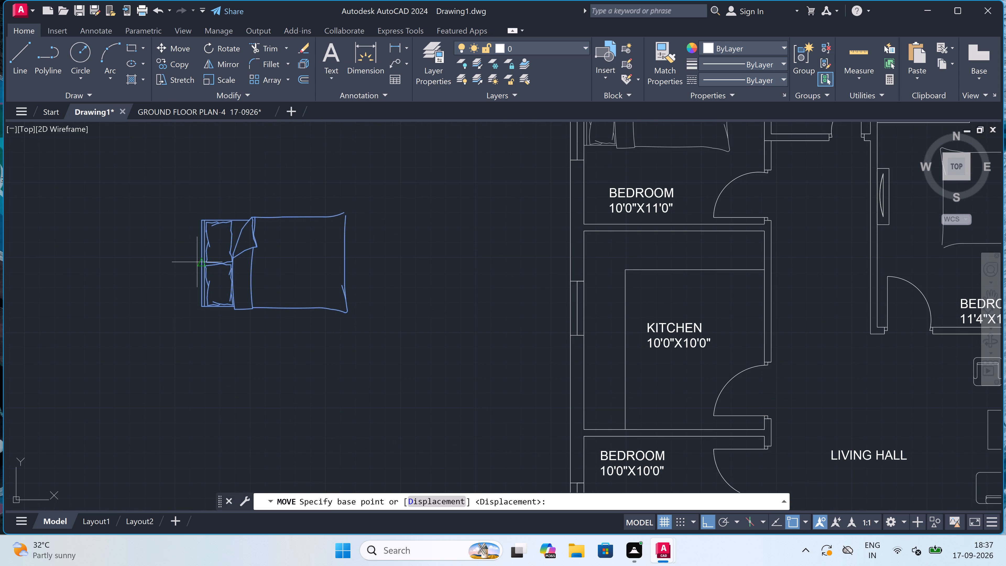
click(198, 262)
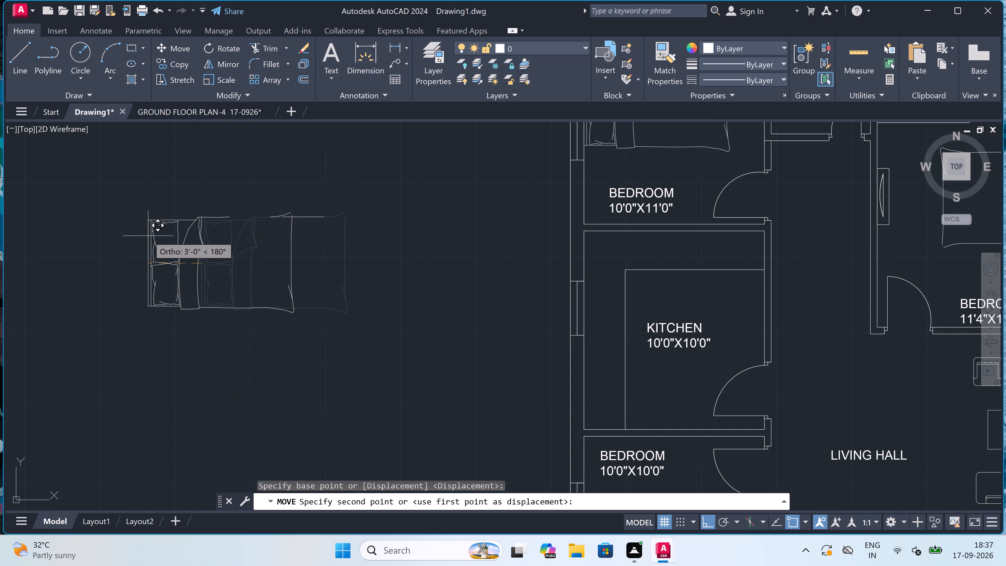
key(F8)
scroll(148, 235, down, 4)
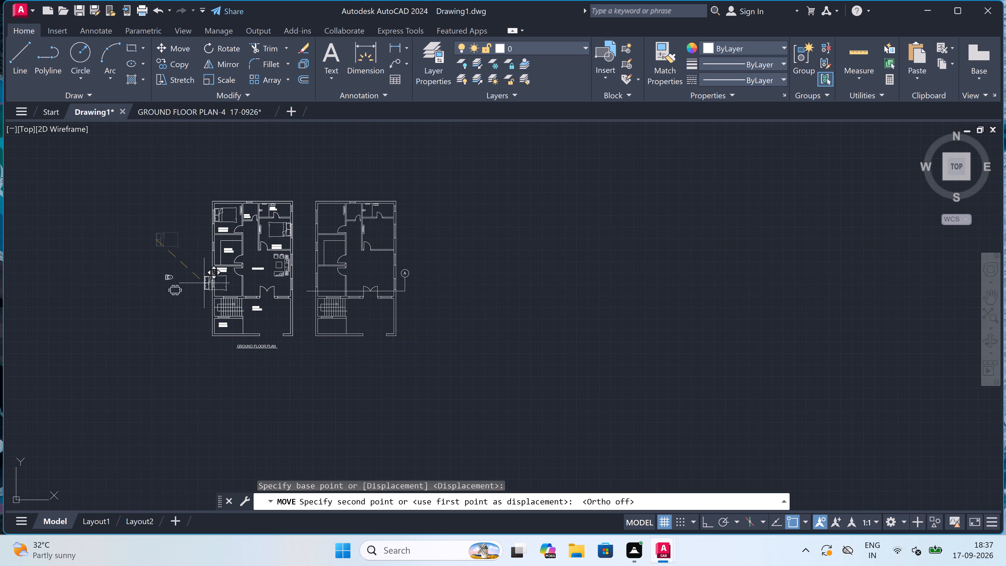
scroll(199, 294, up, 3)
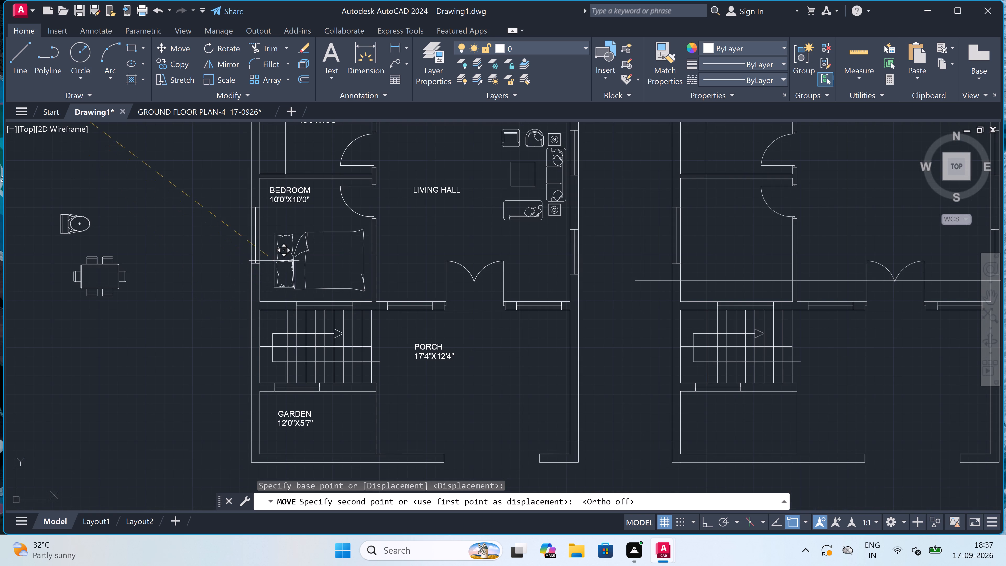
scroll(255, 240, up, 2)
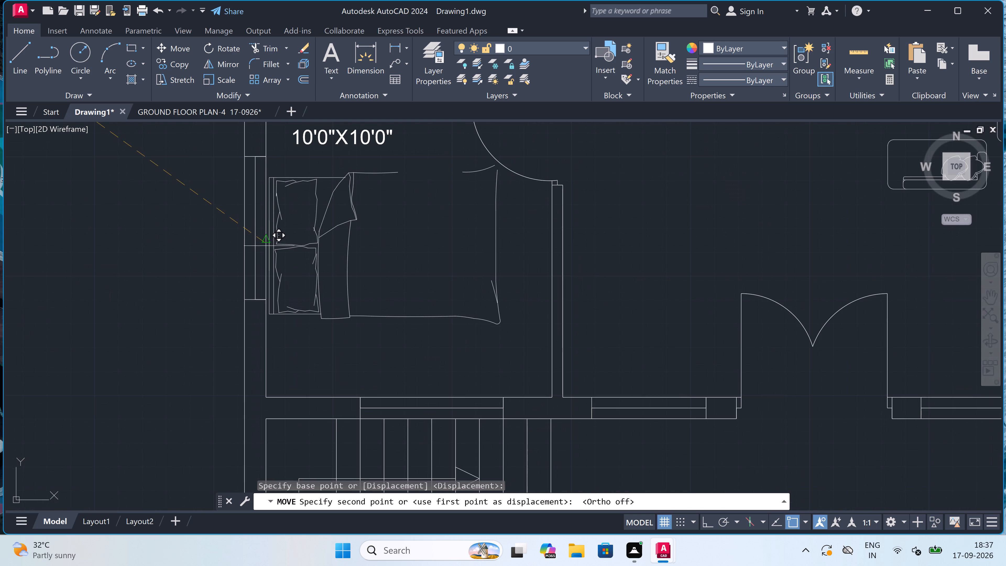
click(269, 247)
scroll(244, 258, down, 3)
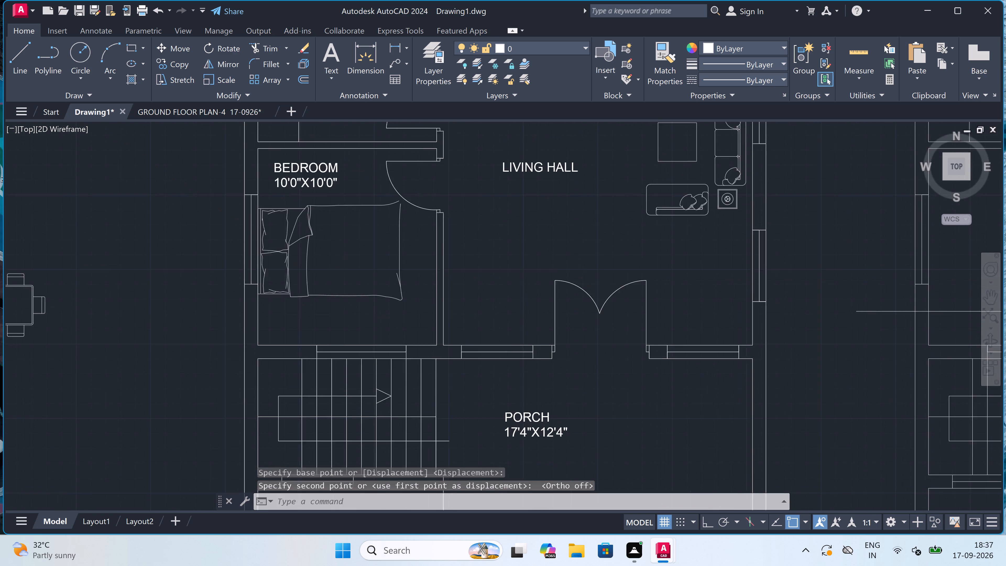
Delete the spare dining table with its six chairs west of the plan.
scroll(244, 258, down, 2)
scroll(210, 245, up, 2)
scroll(209, 245, down, 2)
scroll(179, 183, up, 2)
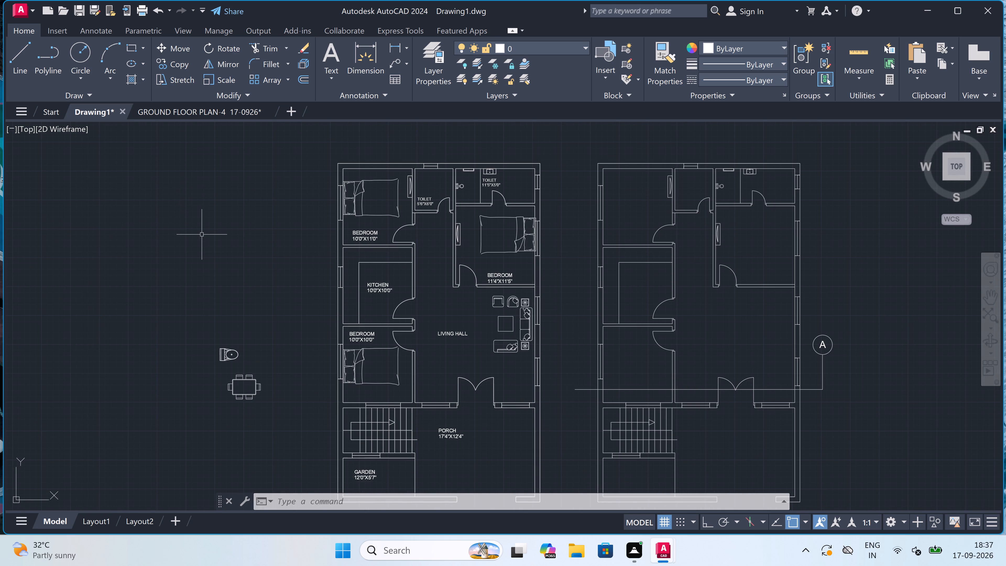
scroll(240, 404, up, 1)
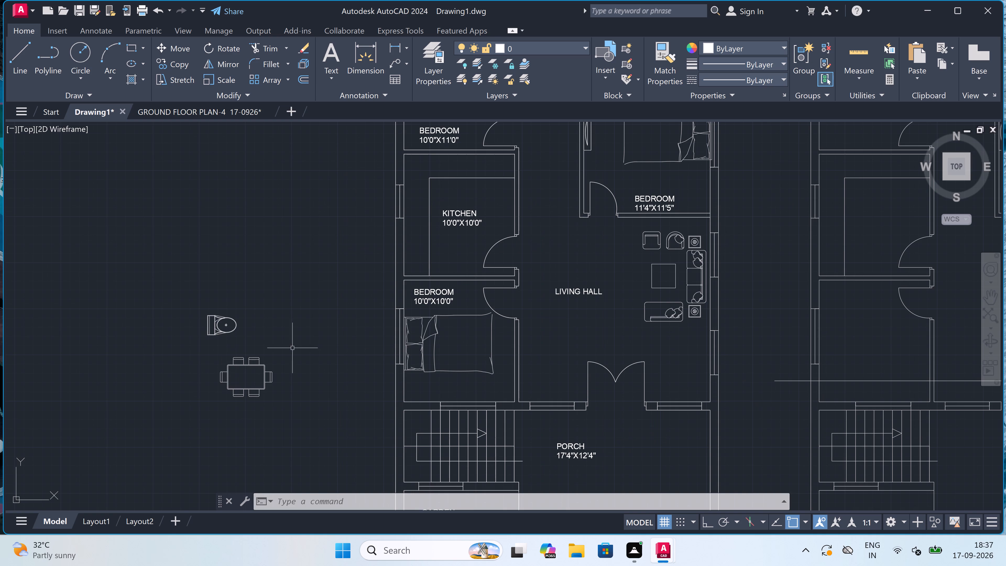
drag(292, 349, 286, 354)
click(201, 399)
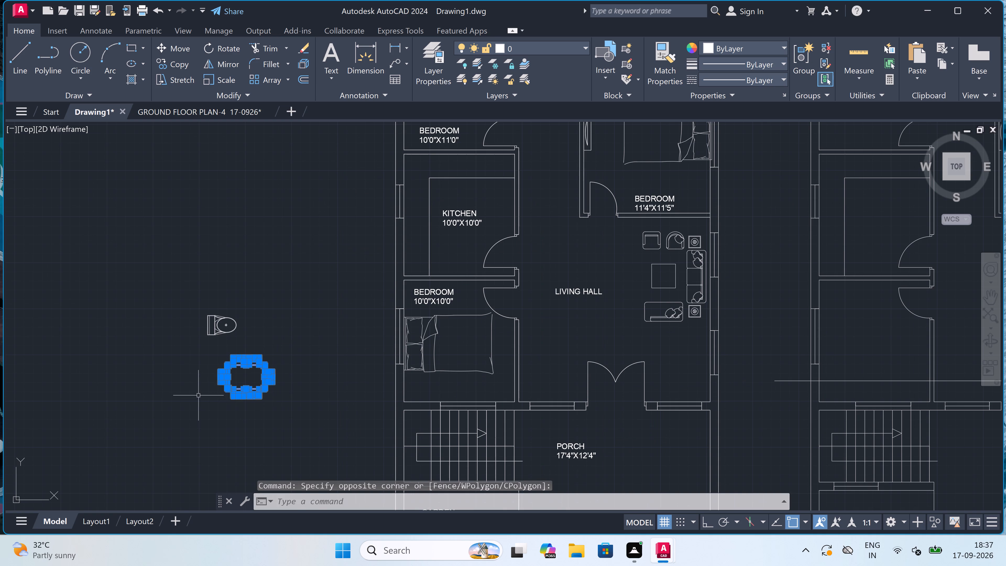
key(Delete)
Rotate the WC west of the plan 90° clockwise so that its cistern faces north.
drag(259, 295, 253, 300)
click(142, 371)
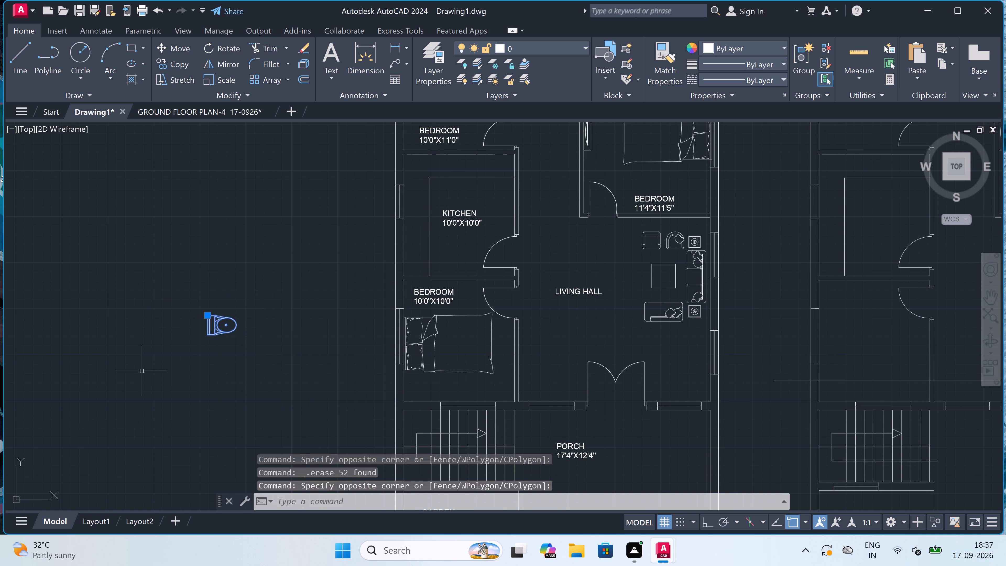
scroll(142, 371, down, 1)
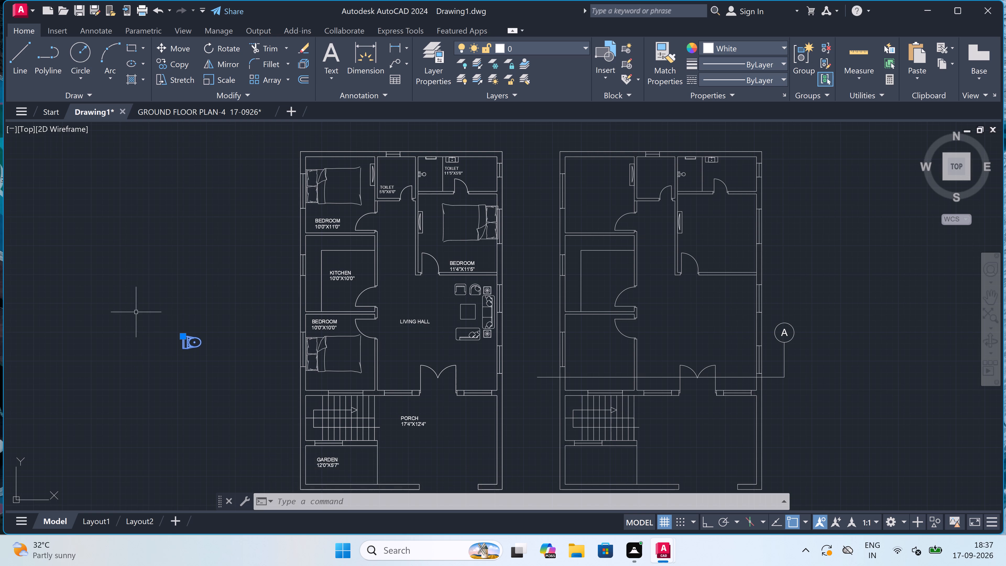
click(219, 47)
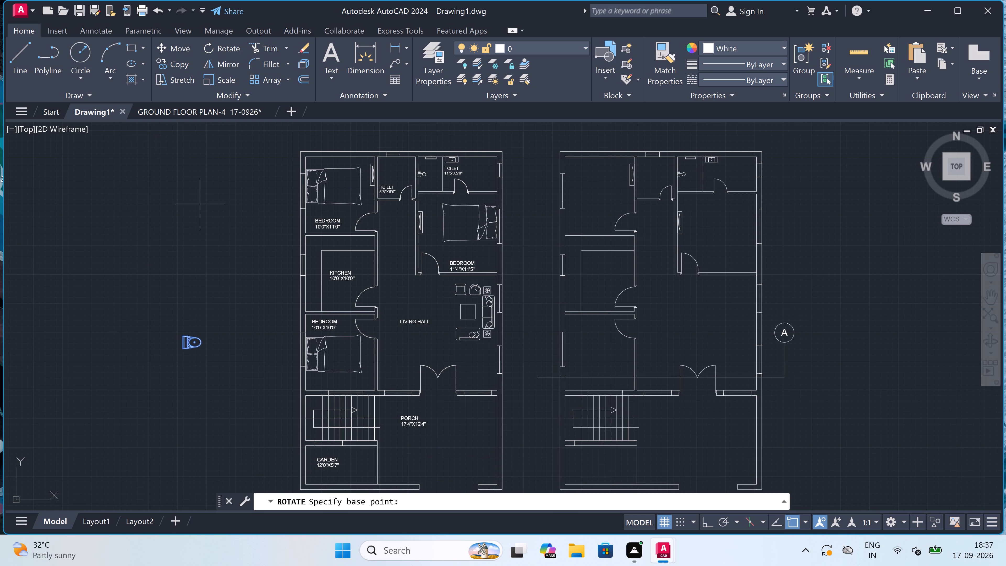
click(189, 337)
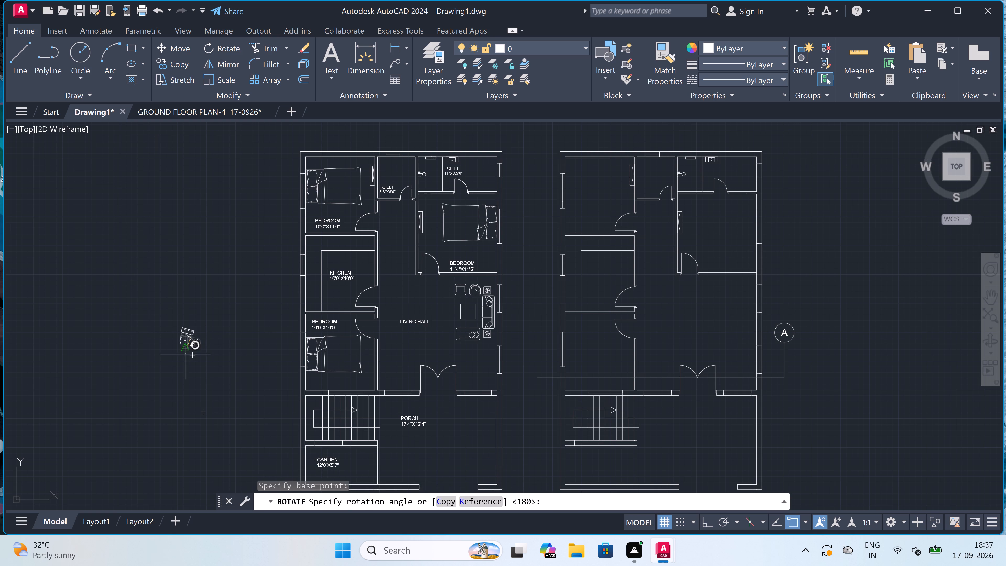
key(F8)
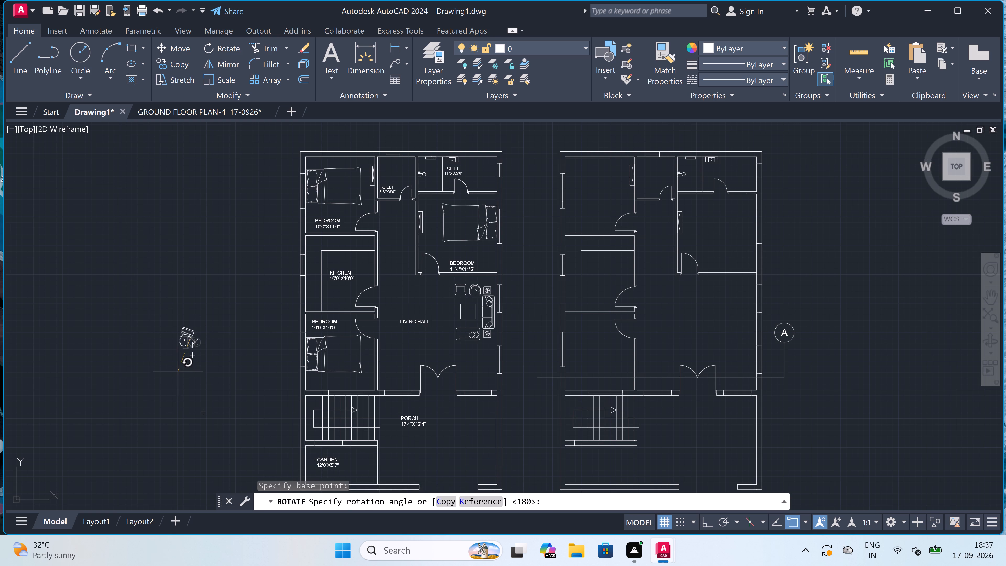
click(180, 373)
Move the WC by the midpoint of its cistern's back edge into the 5'6"X6'0" toilet, against the north wall below the window.
drag(215, 322, 212, 327)
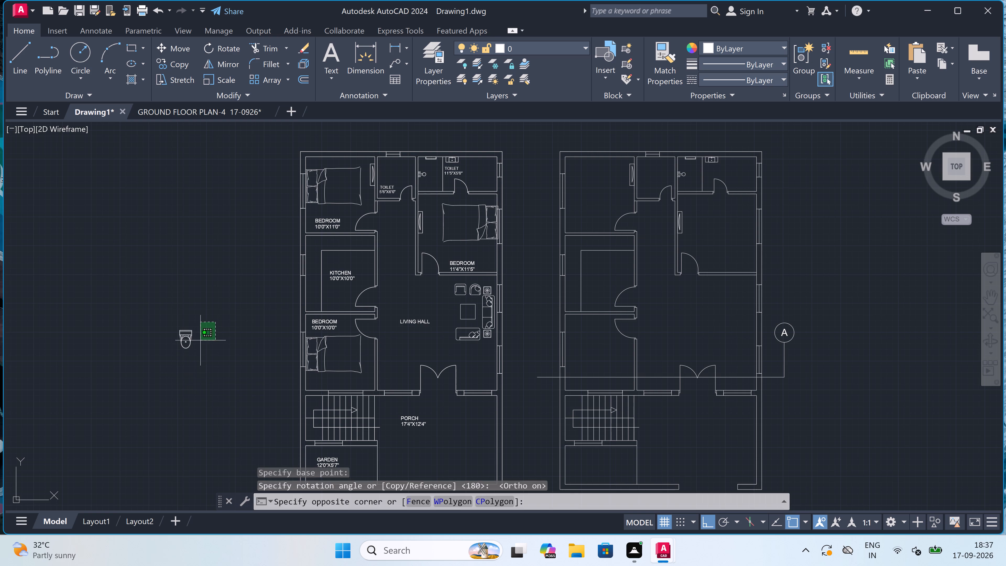
click(148, 379)
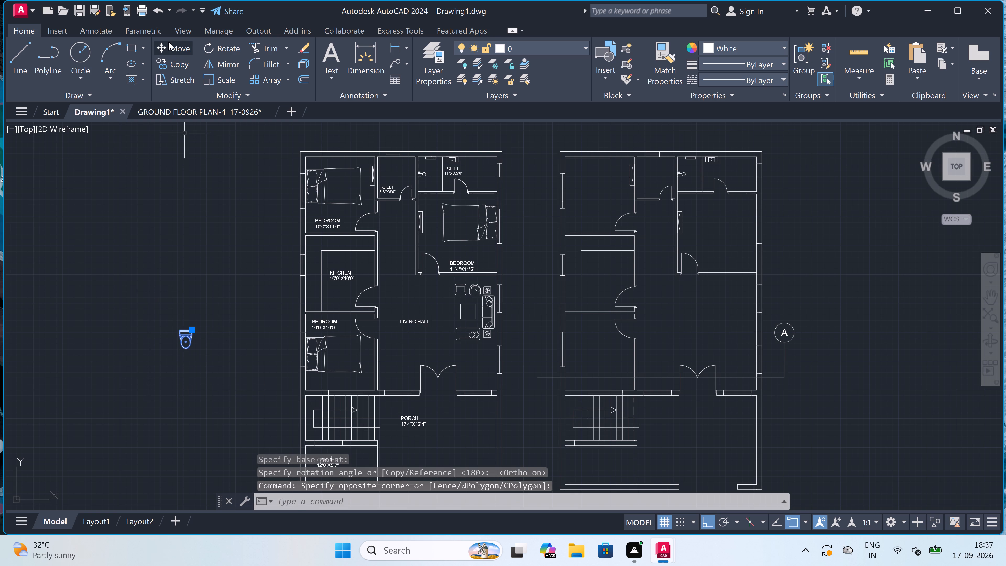
click(168, 42)
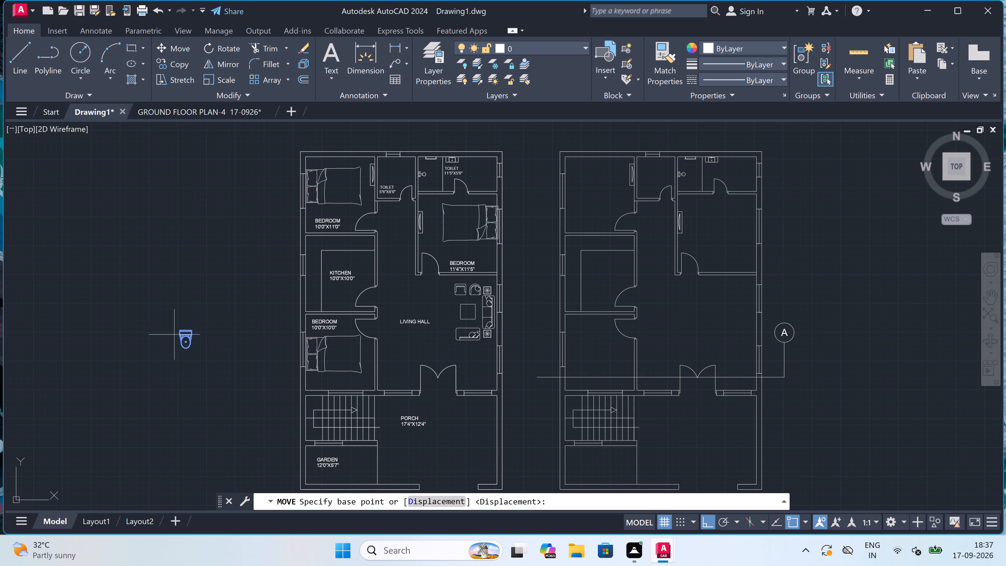
scroll(180, 332, up, 2)
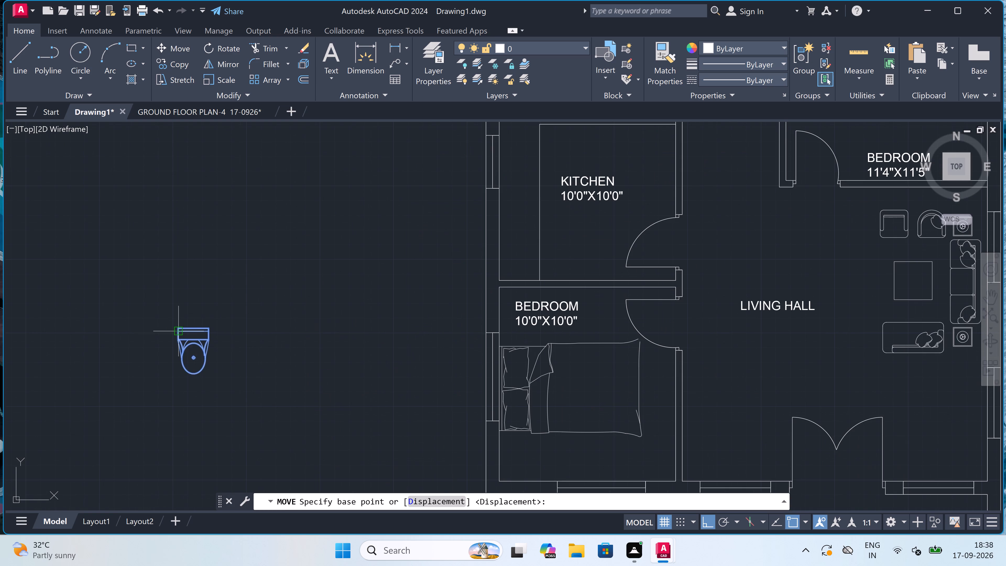
drag(195, 328, 197, 324)
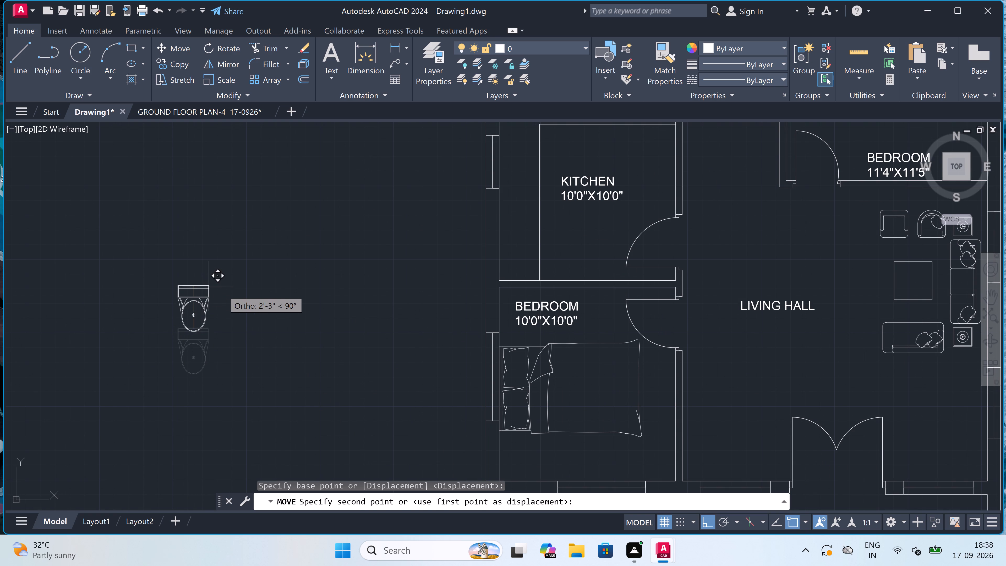
key(F8)
scroll(221, 291, down, 2)
scroll(332, 210, down, 3)
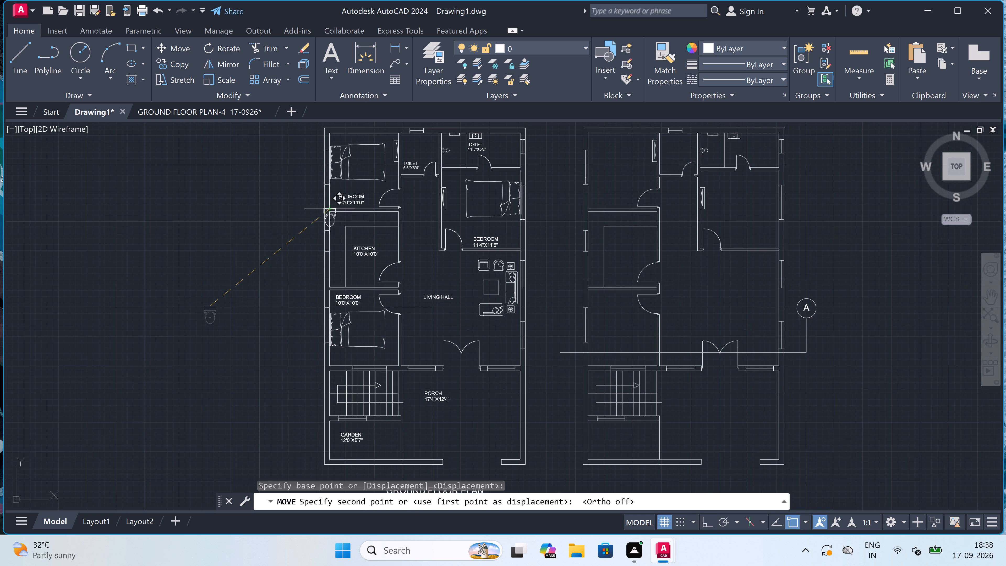
scroll(343, 196, up, 3)
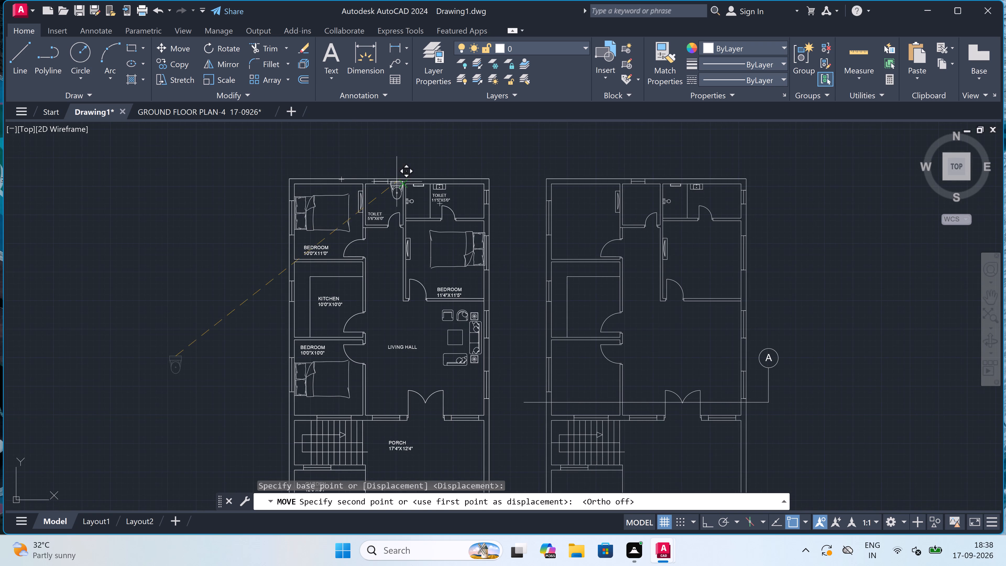
scroll(396, 182, up, 3)
scroll(328, 199, up, 2)
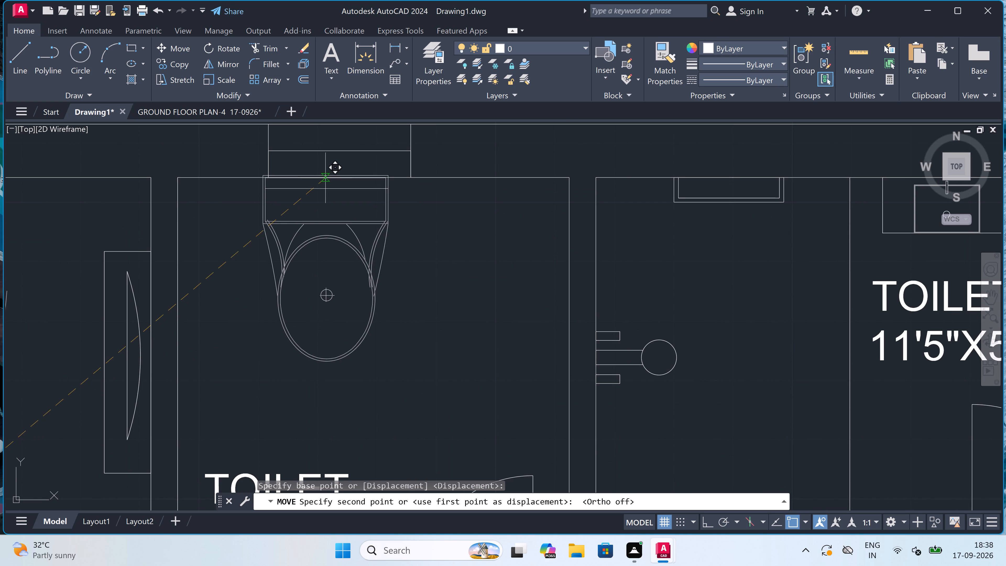
click(326, 185)
scroll(327, 186, down, 5)
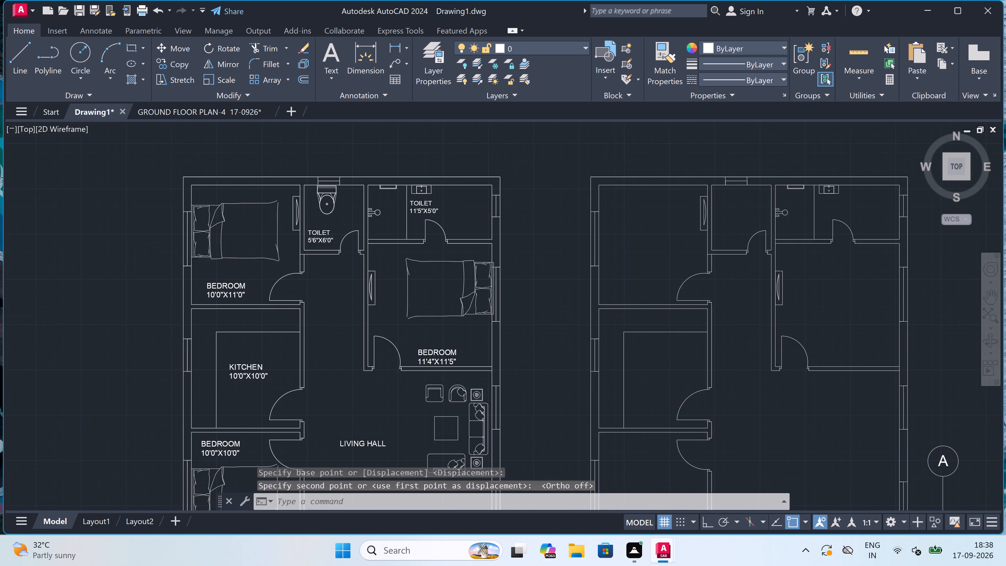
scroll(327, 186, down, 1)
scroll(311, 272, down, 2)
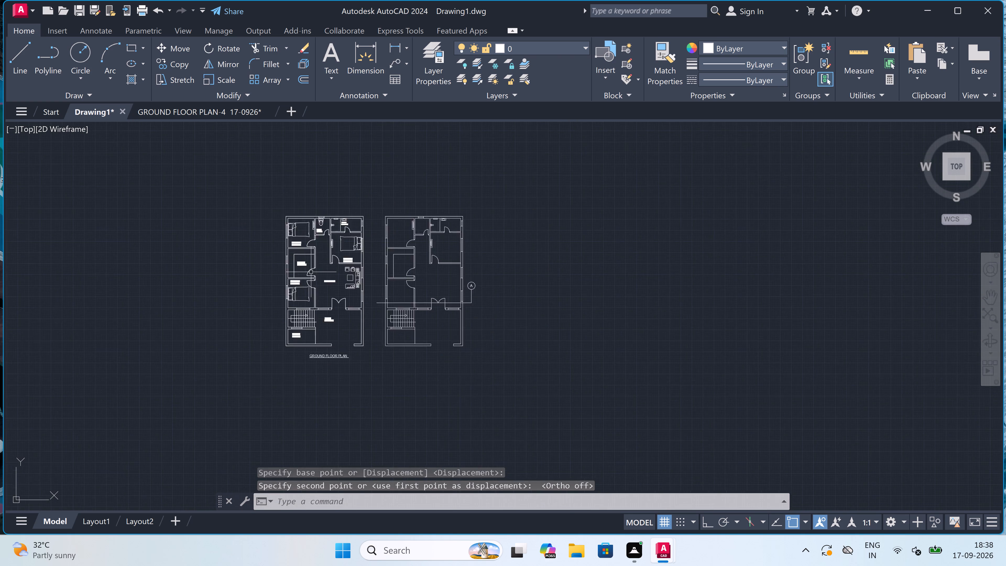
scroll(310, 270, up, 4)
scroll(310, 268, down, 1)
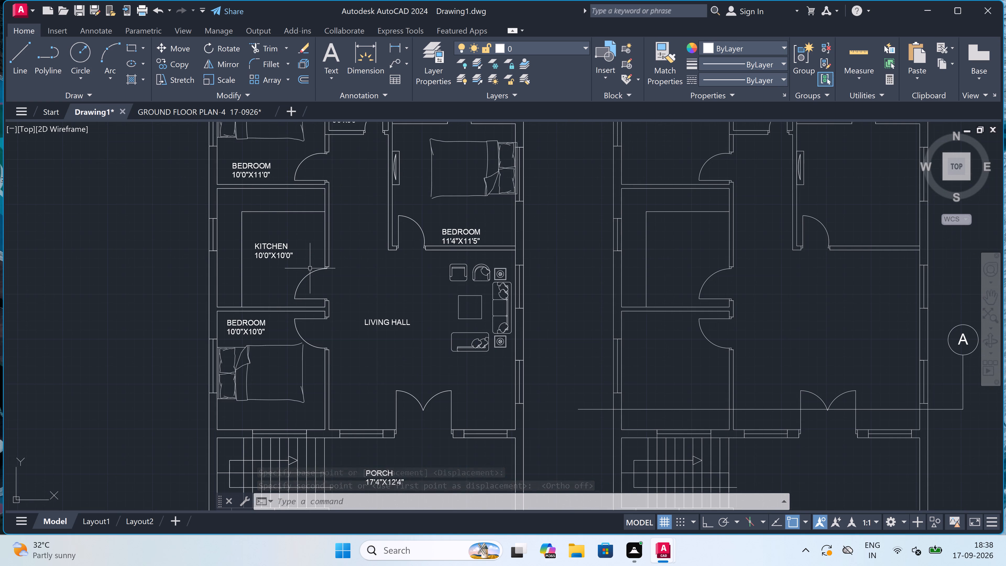
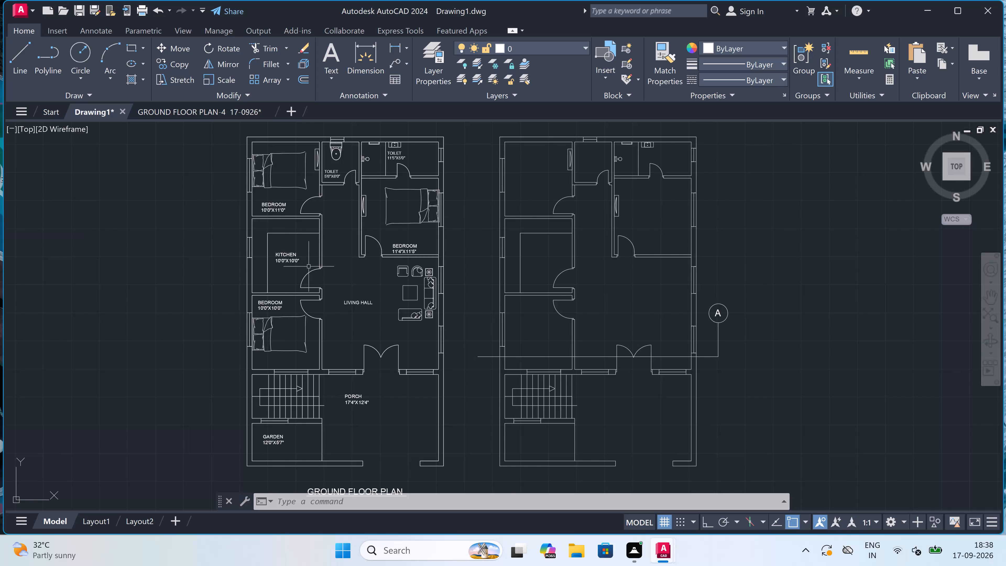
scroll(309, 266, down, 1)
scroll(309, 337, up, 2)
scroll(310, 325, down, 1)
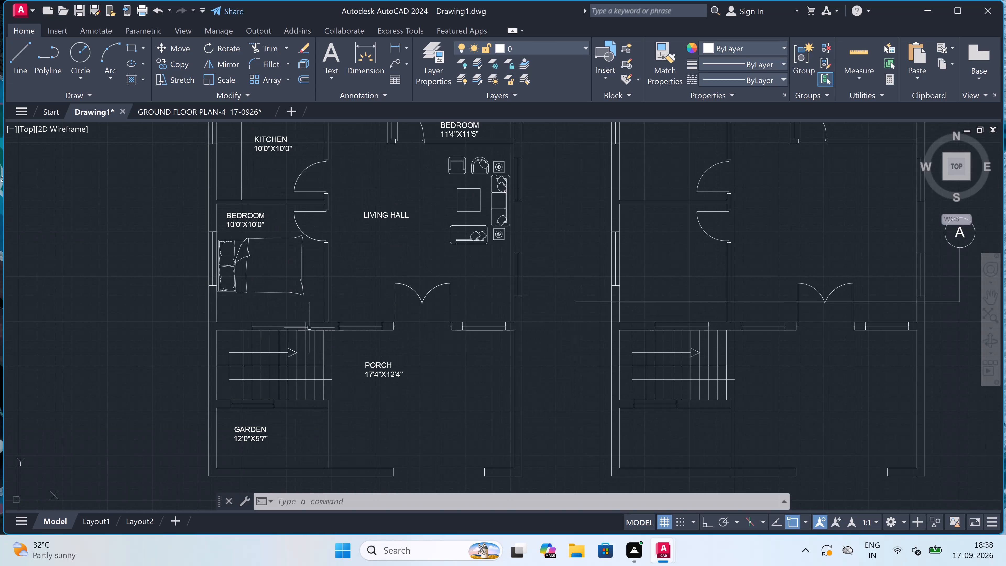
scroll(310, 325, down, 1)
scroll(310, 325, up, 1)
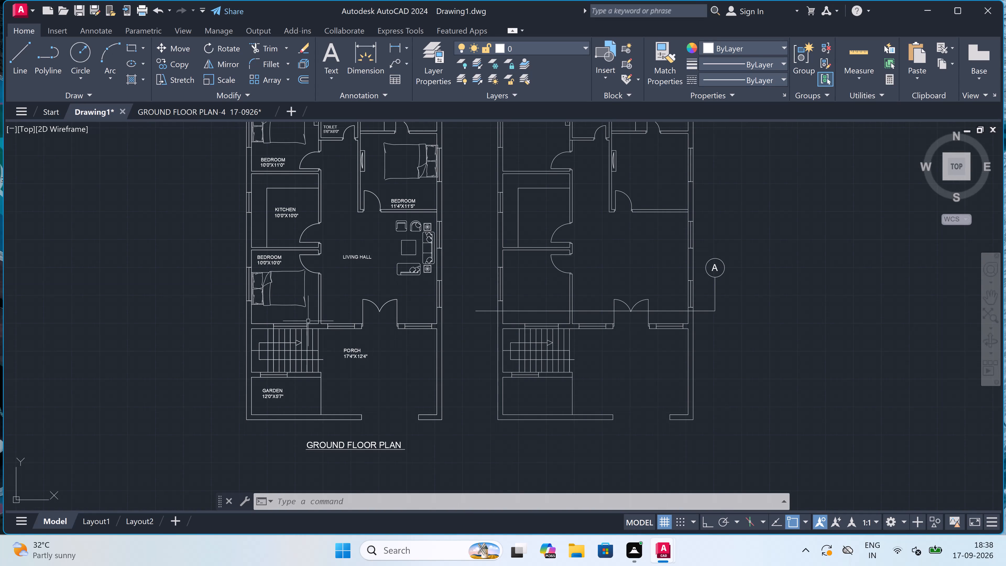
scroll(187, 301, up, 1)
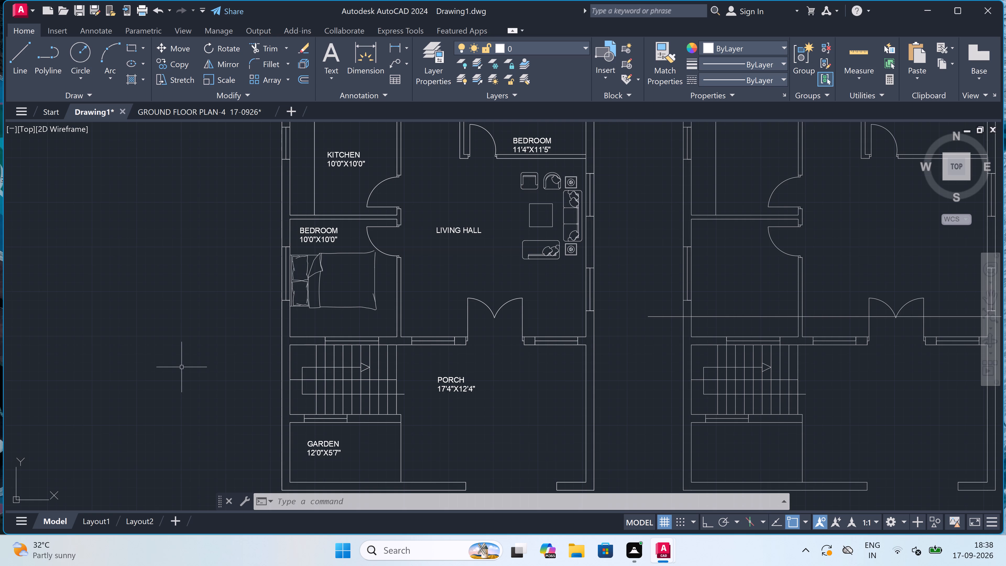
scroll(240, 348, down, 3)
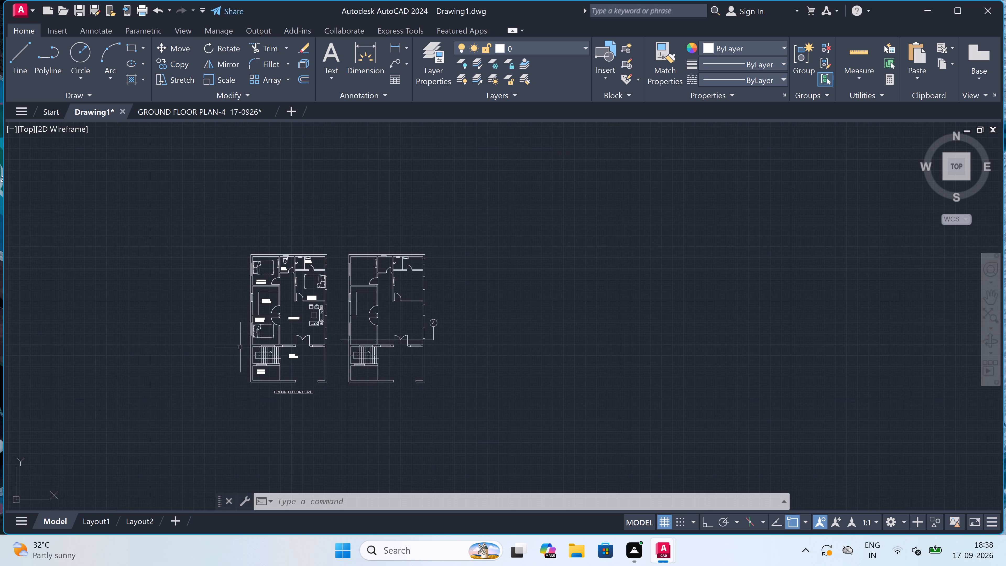
Draw vertical construction lines through the outer and inner faces of the west wall on the labelled ground floor plan.
key(Escape)
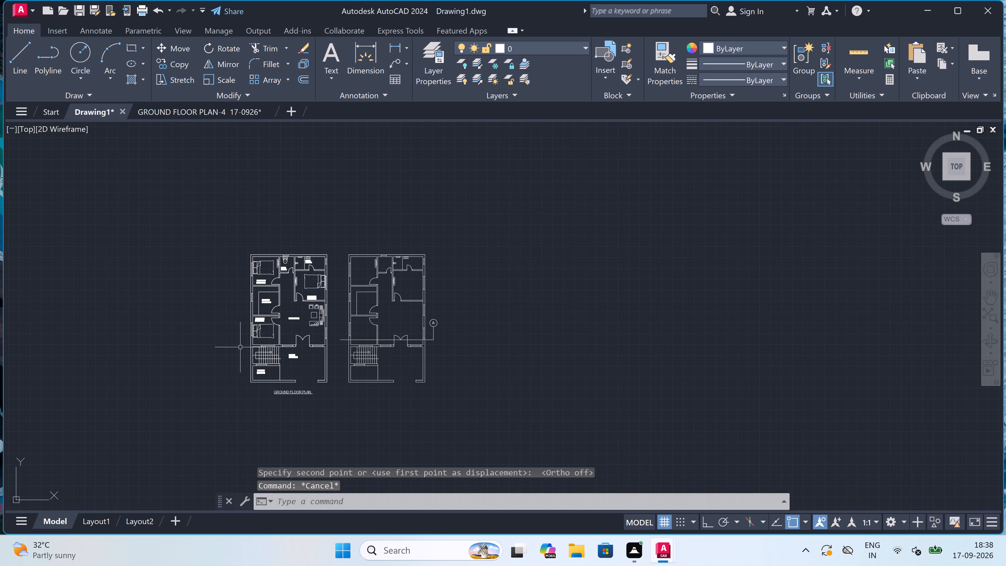
text(XL)
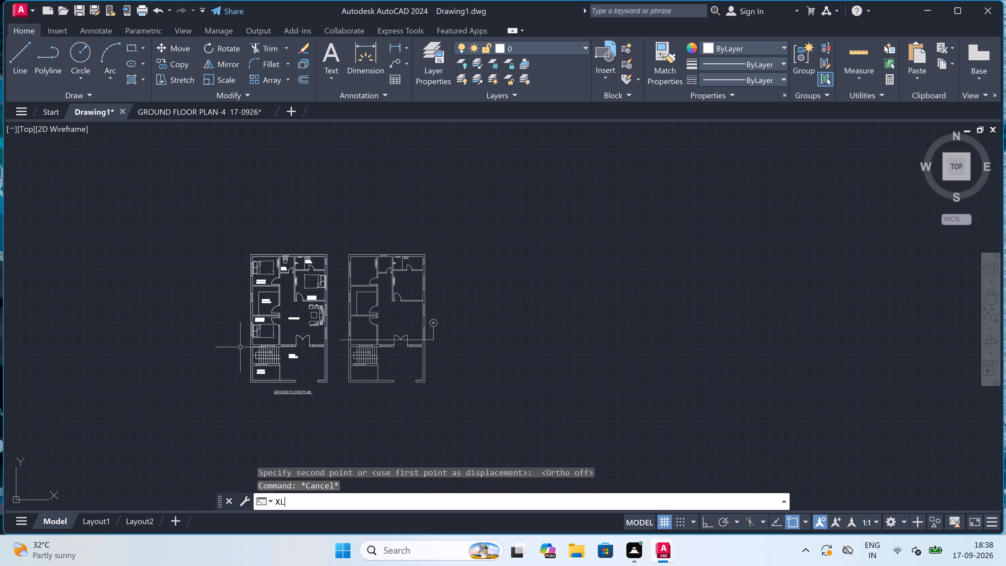
key(space)
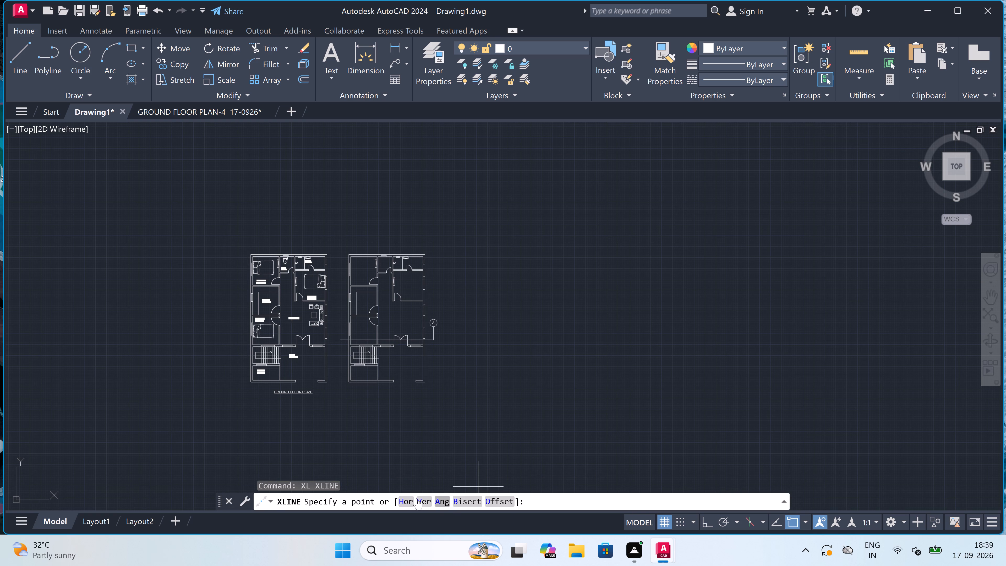
click(423, 499)
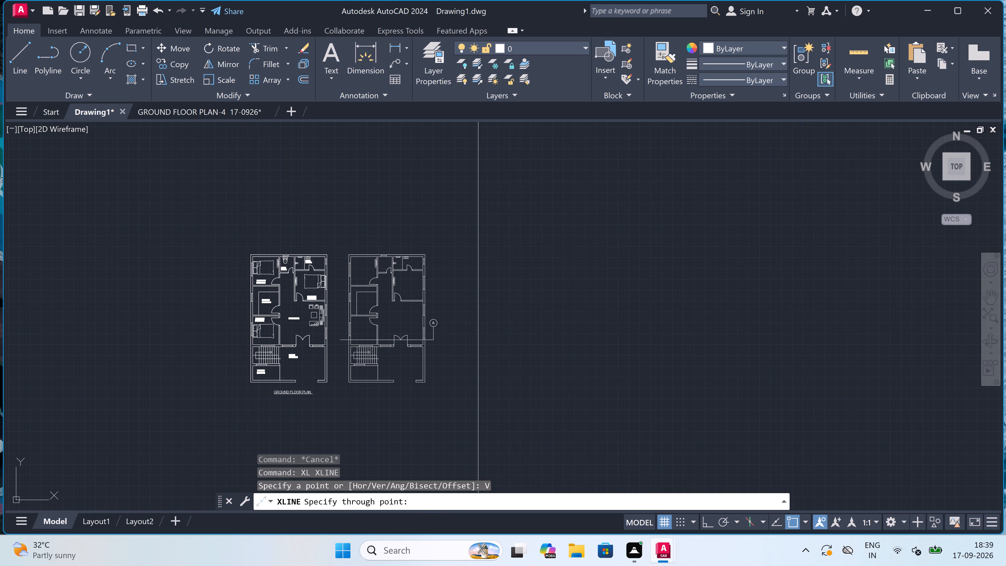
scroll(421, 498, down, 2)
scroll(239, 379, up, 2)
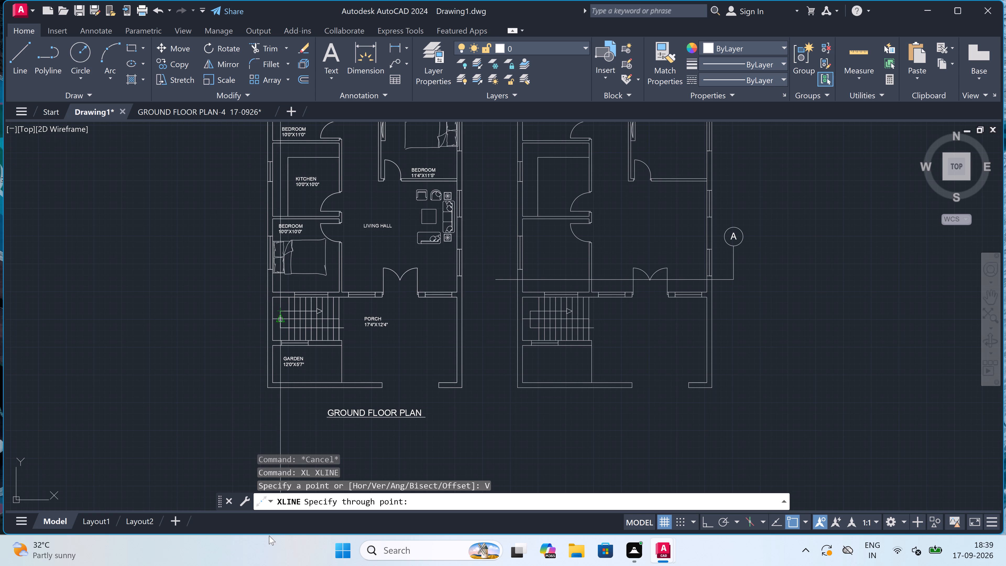
scroll(274, 281, up, 3)
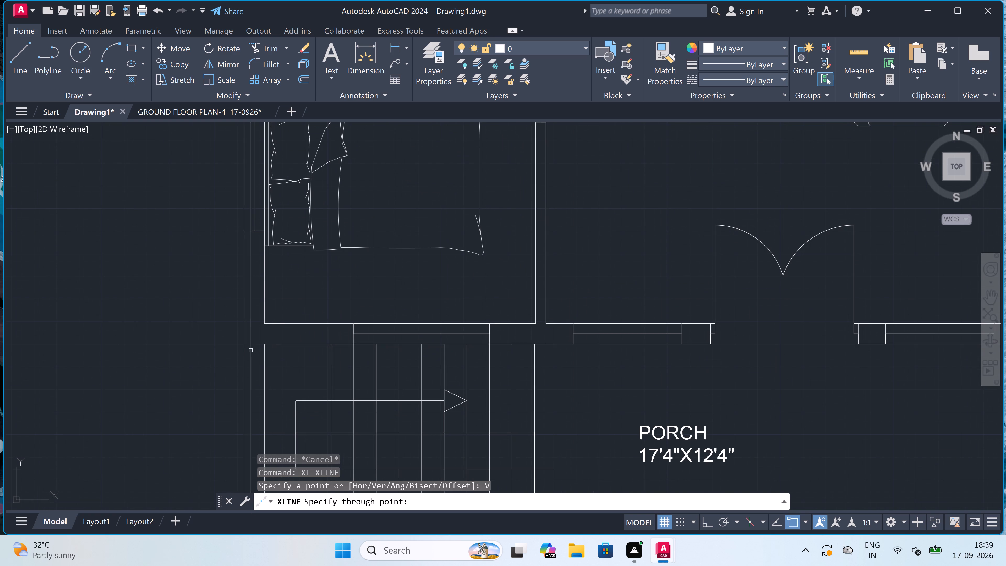
scroll(245, 347, up, 2)
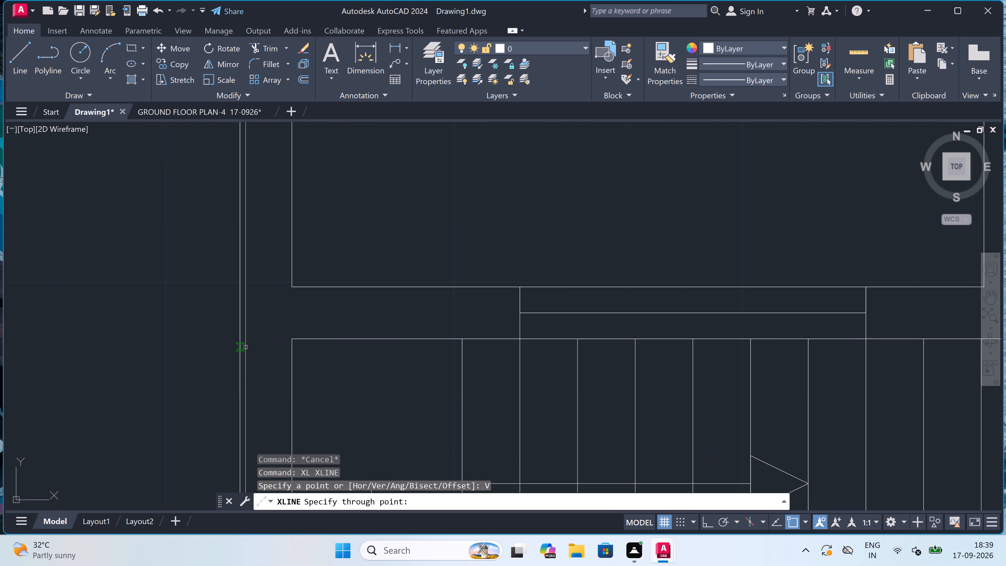
click(240, 344)
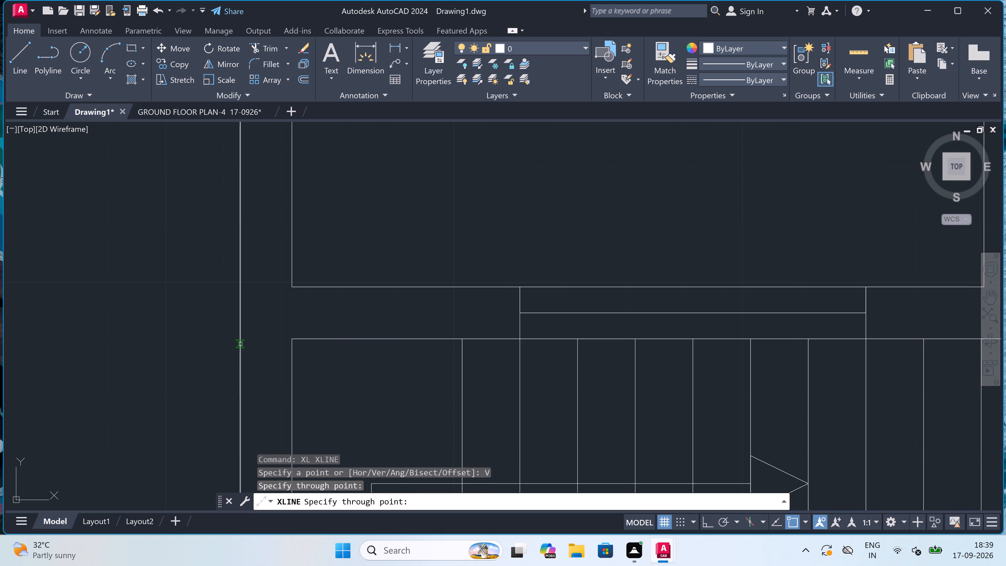
click(289, 338)
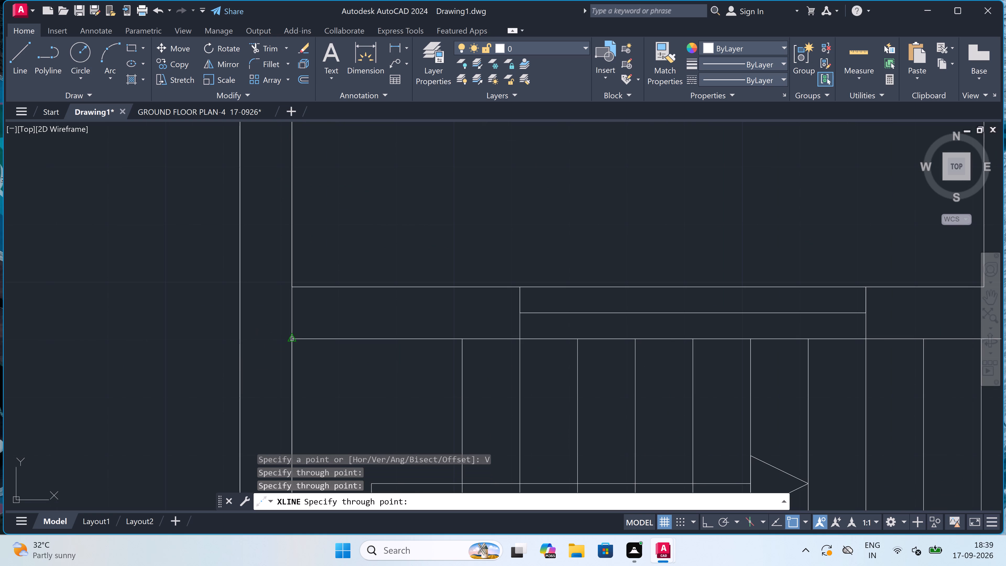
Add vertical construction lines through both ends of the porch window west of the double door and through the door opening's west edge.
scroll(283, 336, down, 4)
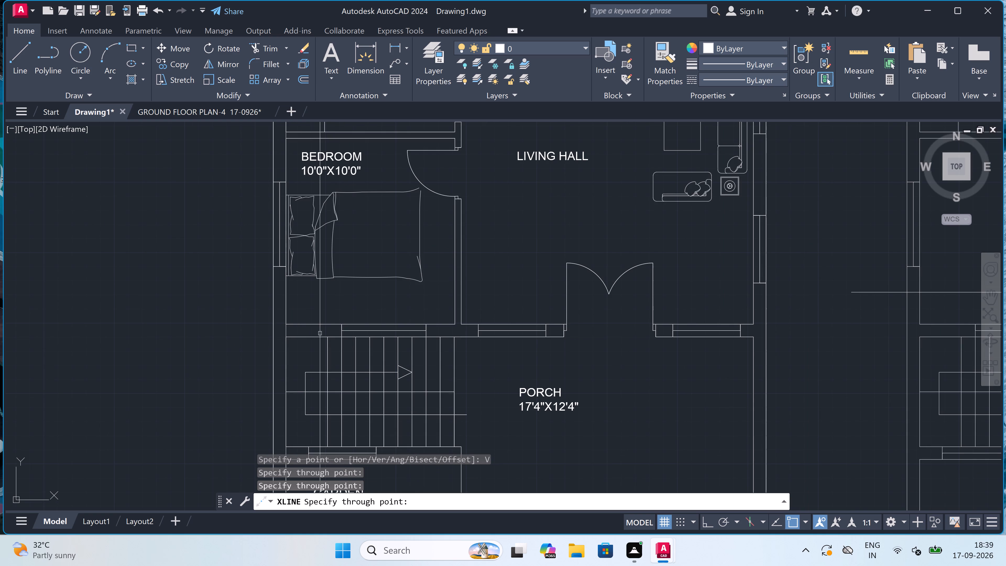
scroll(336, 338, down, 3)
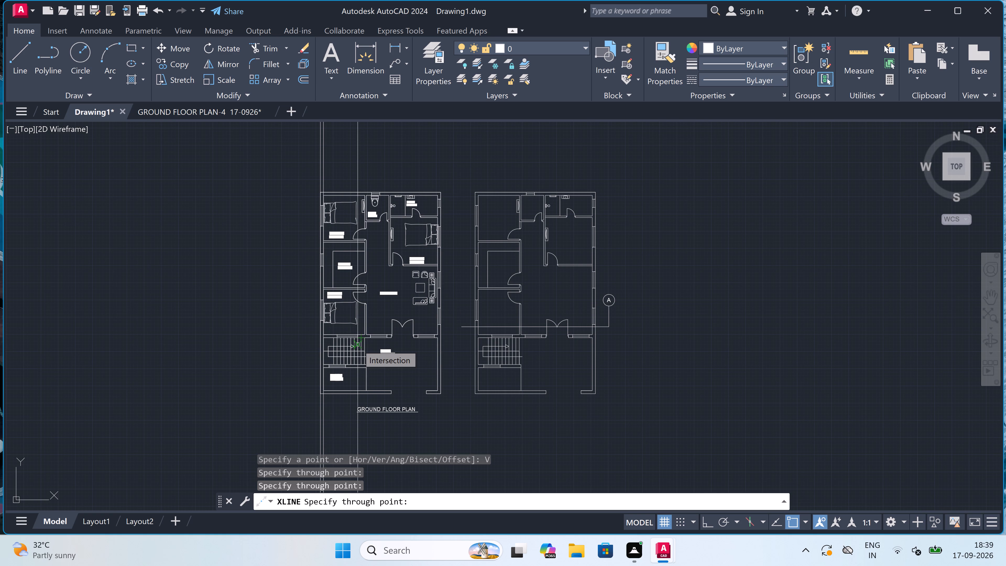
scroll(358, 345, up, 3)
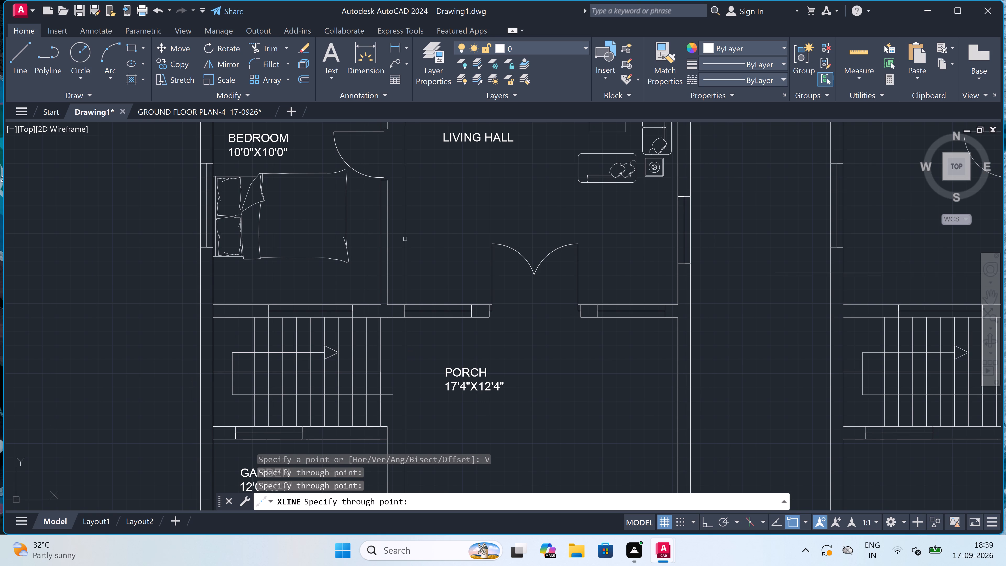
scroll(408, 291, up, 1)
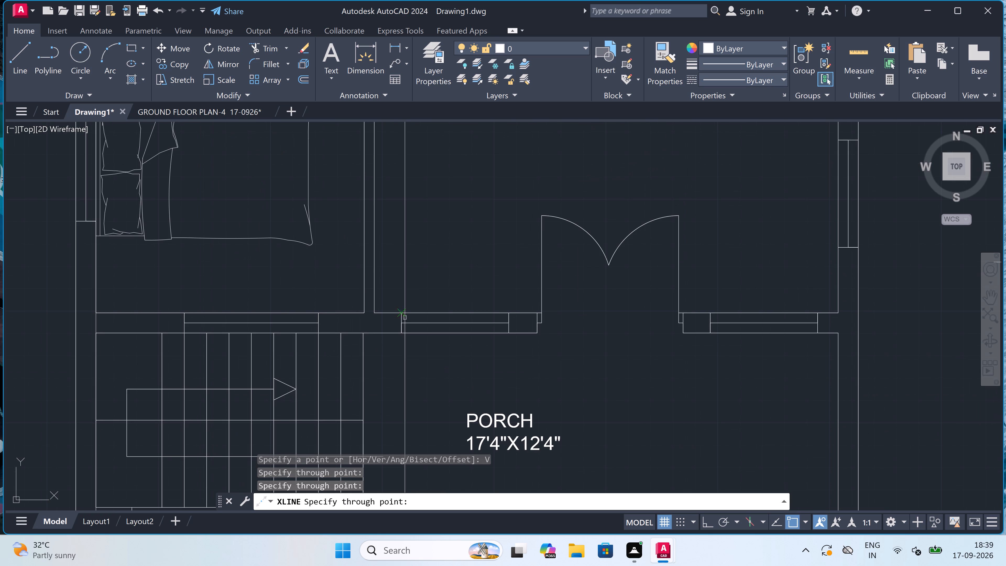
click(404, 335)
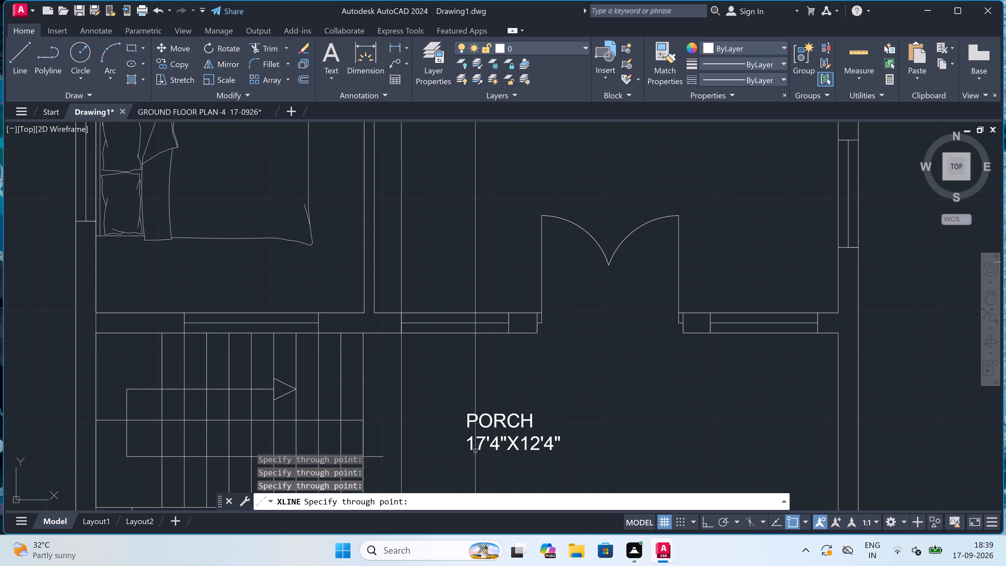
scroll(507, 333, up, 2)
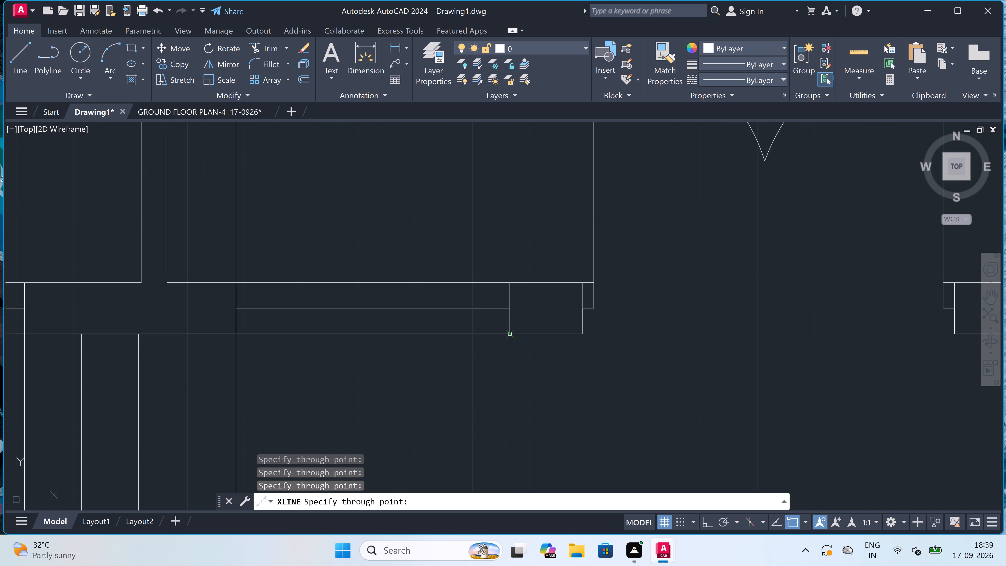
click(506, 333)
scroll(426, 338, down, 4)
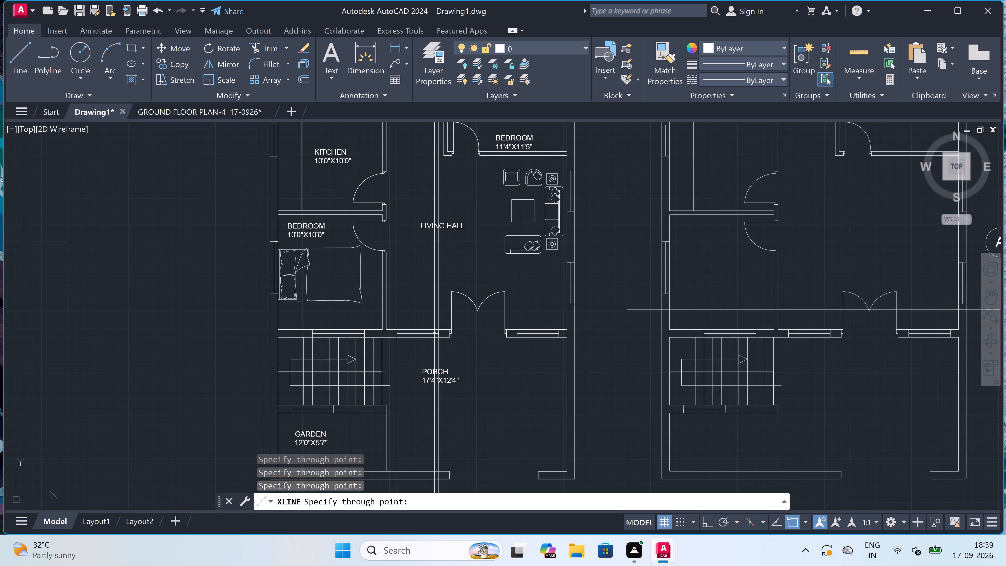
scroll(435, 334, up, 2)
scroll(471, 346, up, 2)
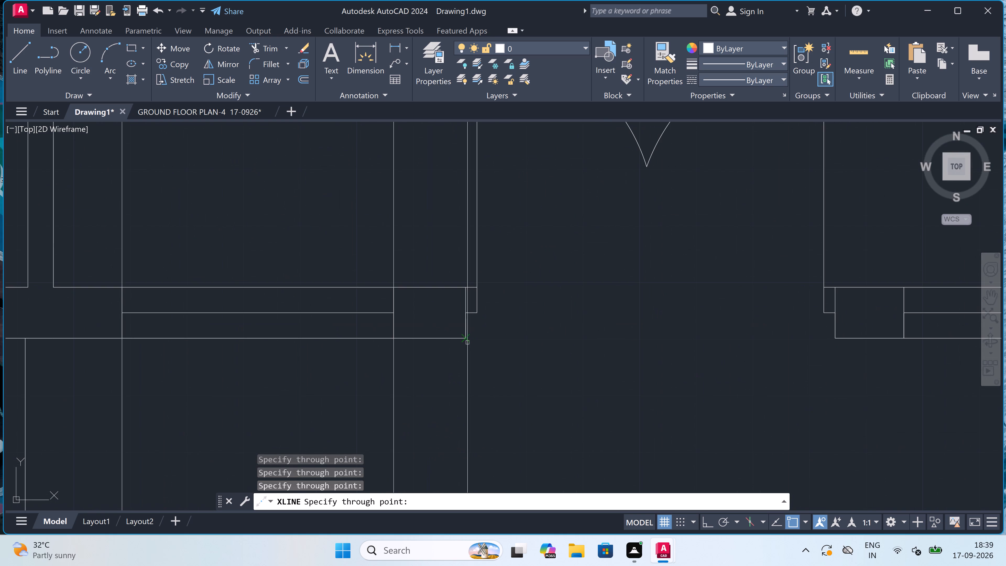
click(467, 342)
scroll(467, 342, down, 3)
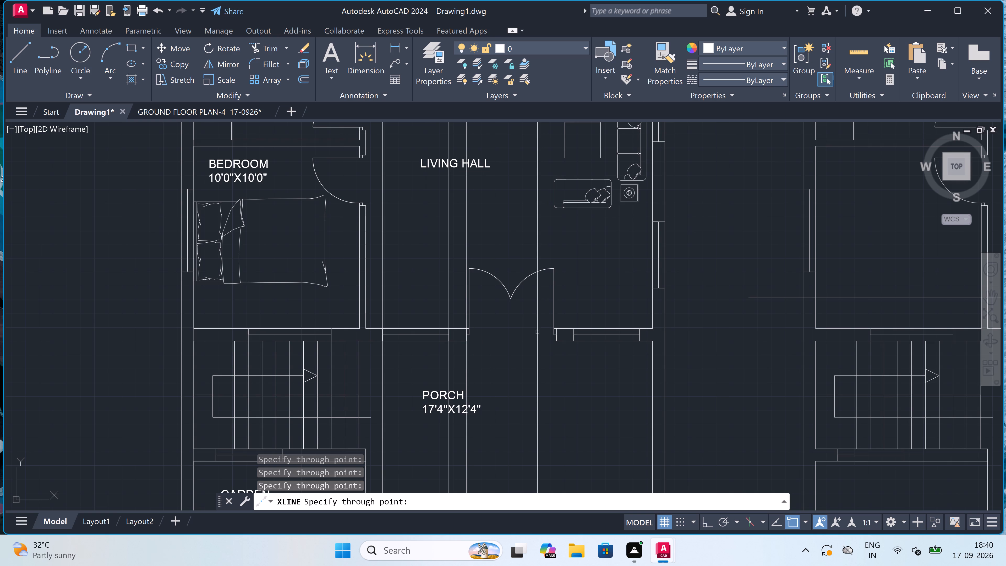
Add vertical construction lines at the door opening's east edge, both ends of the adjoining east window, and both faces of the east wall.
scroll(557, 340, up, 3)
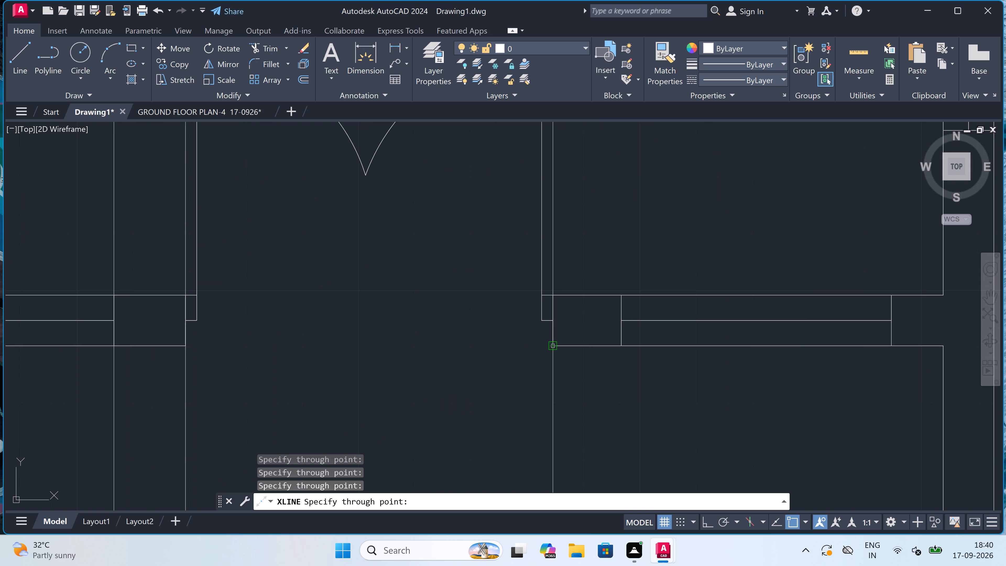
click(554, 343)
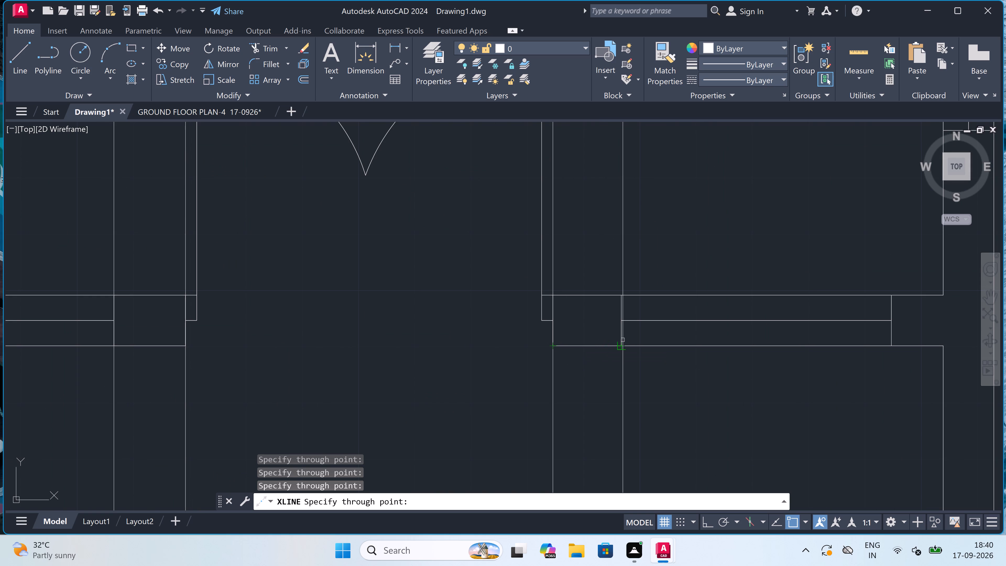
click(622, 344)
scroll(617, 343, down, 5)
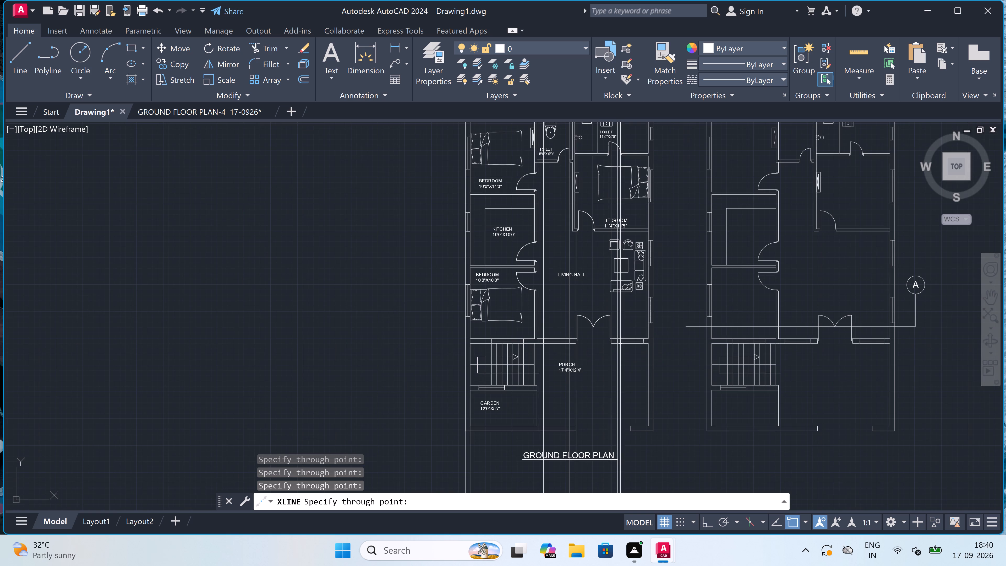
scroll(662, 345, up, 3)
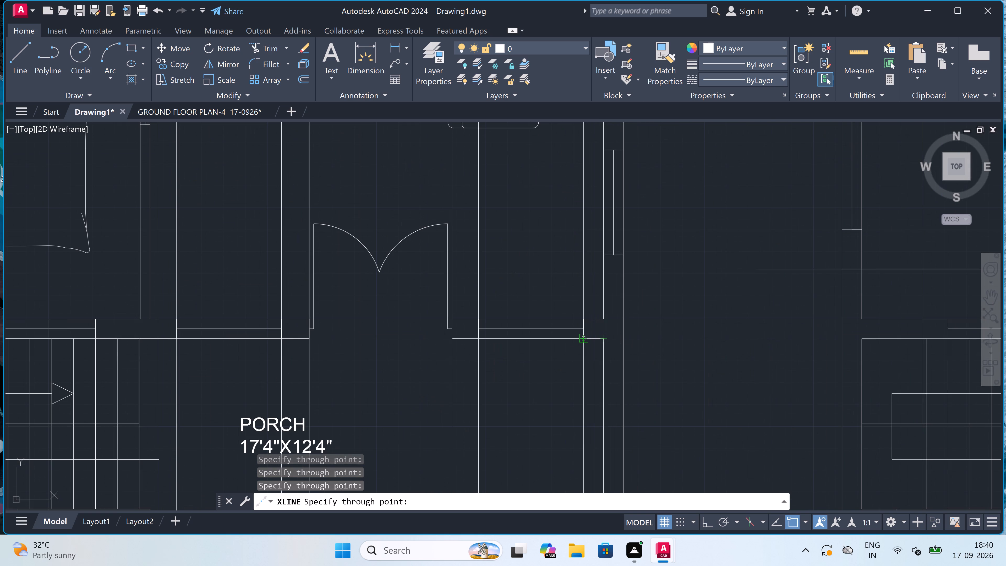
click(587, 335)
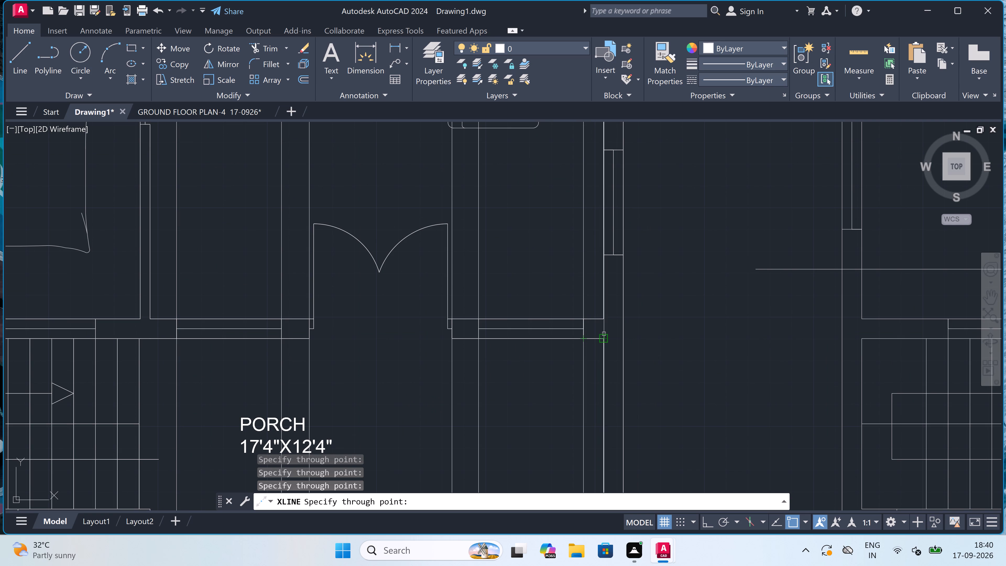
click(603, 339)
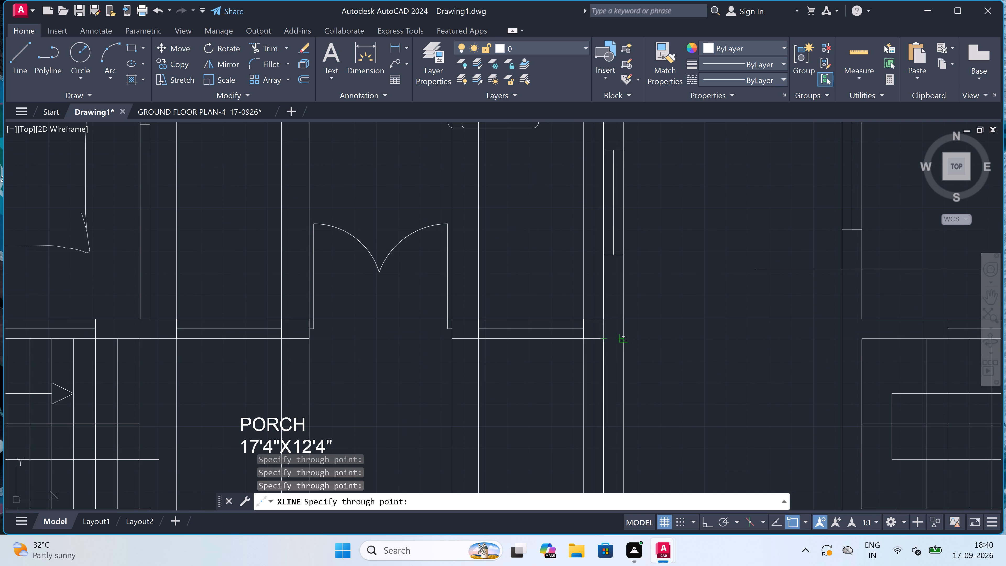
double_click(620, 337)
Add vertical construction lines on the unlabelled plan copy through the outer and inner west wall faces where section line A crosses.
scroll(613, 330, down, 3)
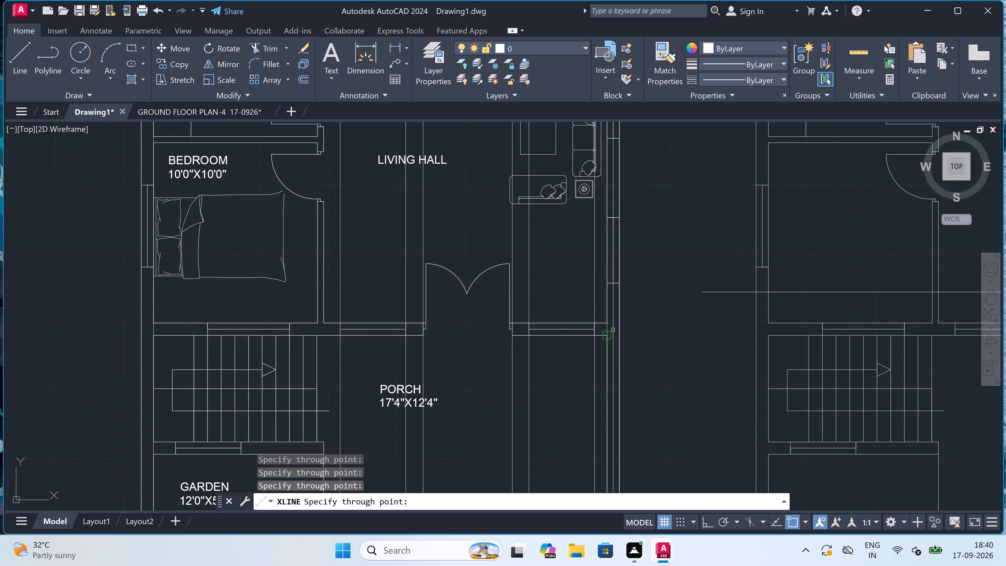
scroll(612, 329, down, 3)
scroll(679, 284, up, 2)
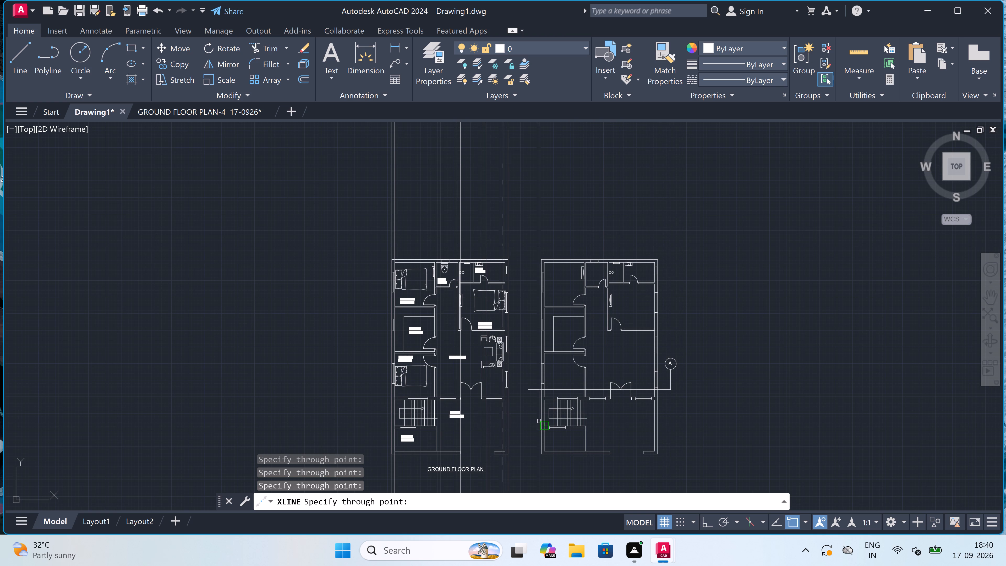
scroll(547, 413, up, 2)
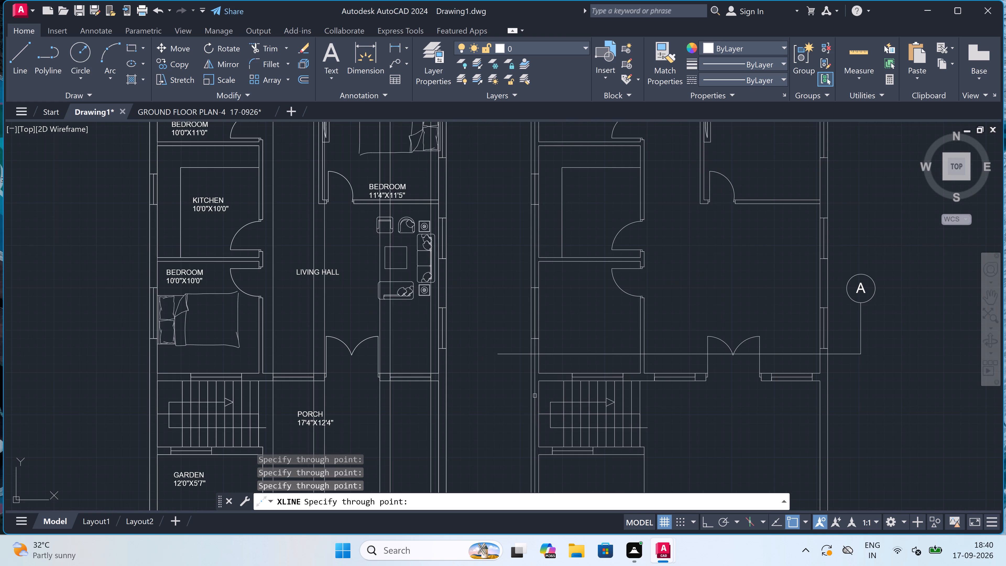
scroll(522, 341, up, 2)
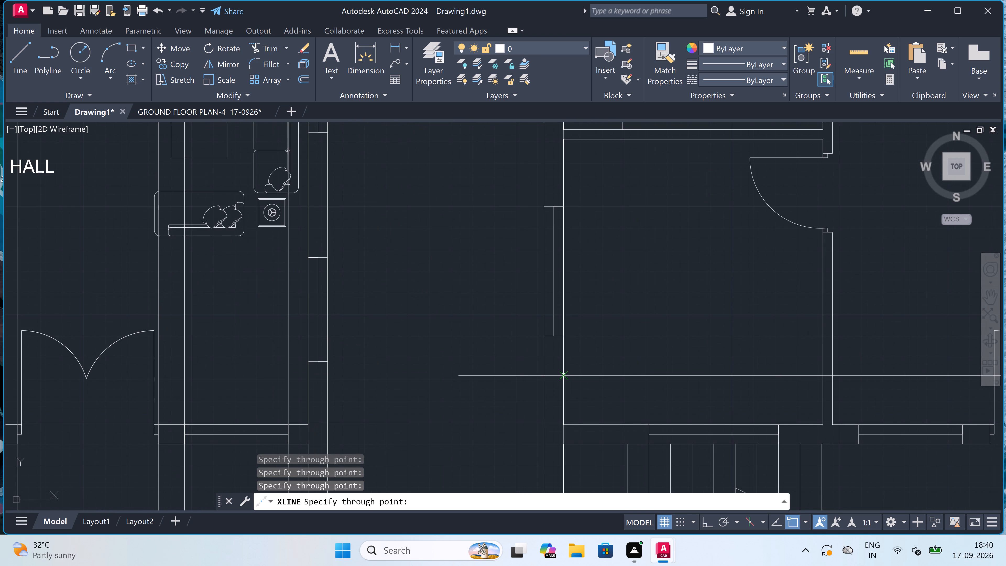
click(543, 370)
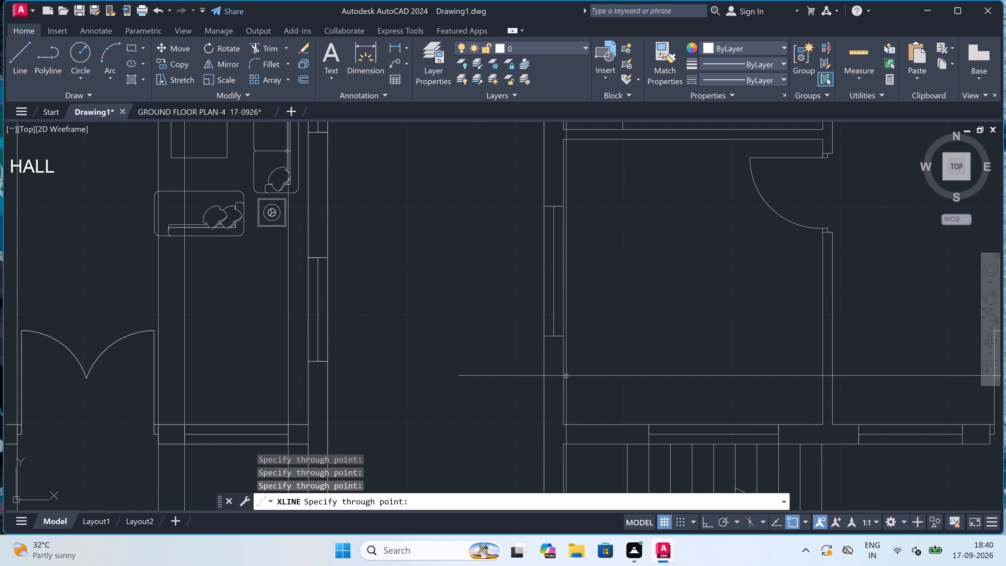
click(561, 377)
scroll(556, 378, down, 5)
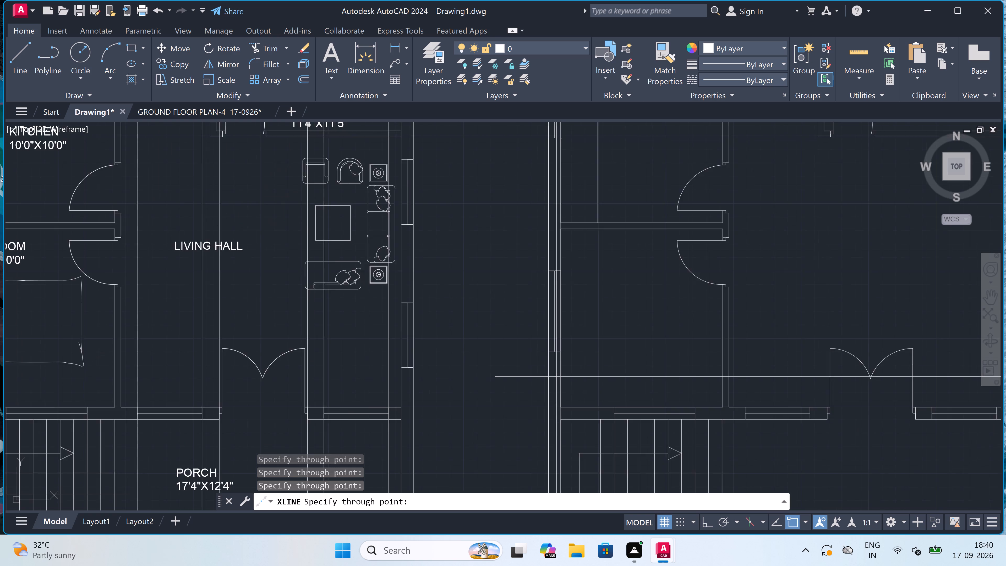
Add vertical construction lines on the unlabelled plan copy through both faces of the interior wall west of the hall, where section line A crosses.
scroll(617, 378, up, 3)
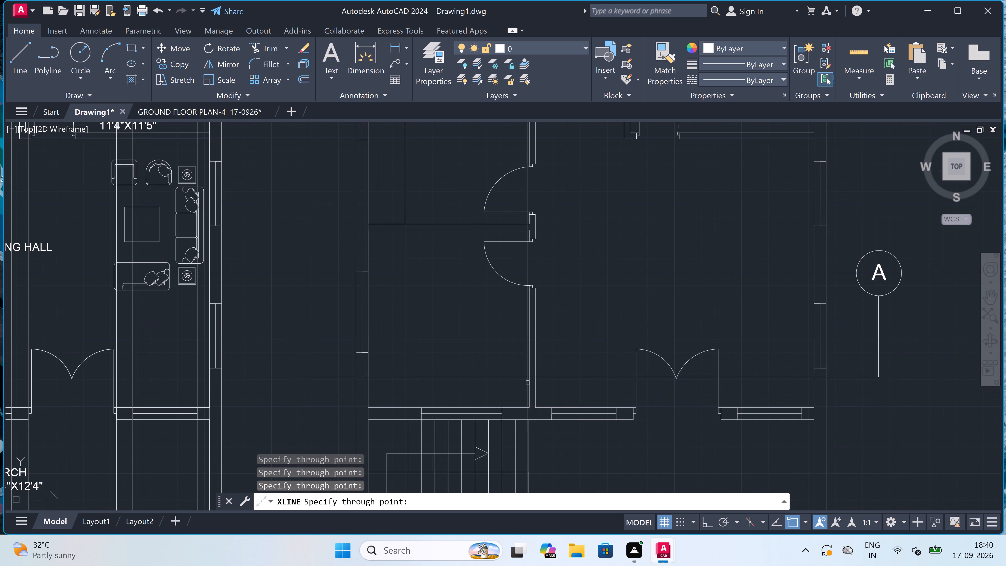
scroll(518, 373, up, 1)
scroll(544, 377, up, 1)
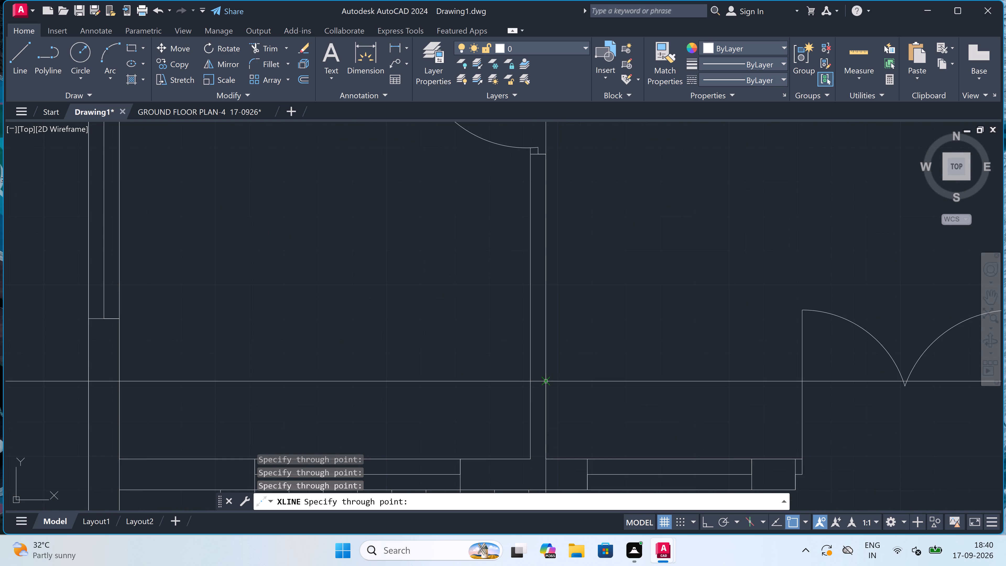
click(528, 382)
scroll(546, 384, up, 2)
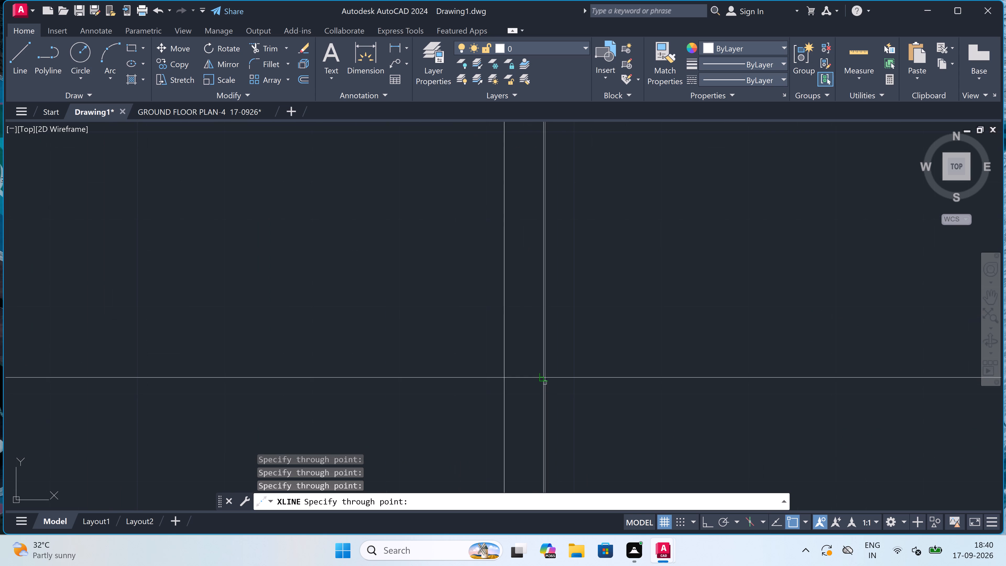
click(545, 376)
Add vertical construction lines through both edges of the smaller north toilet's door opening on the unlabelled plan copy.
scroll(545, 376, down, 4)
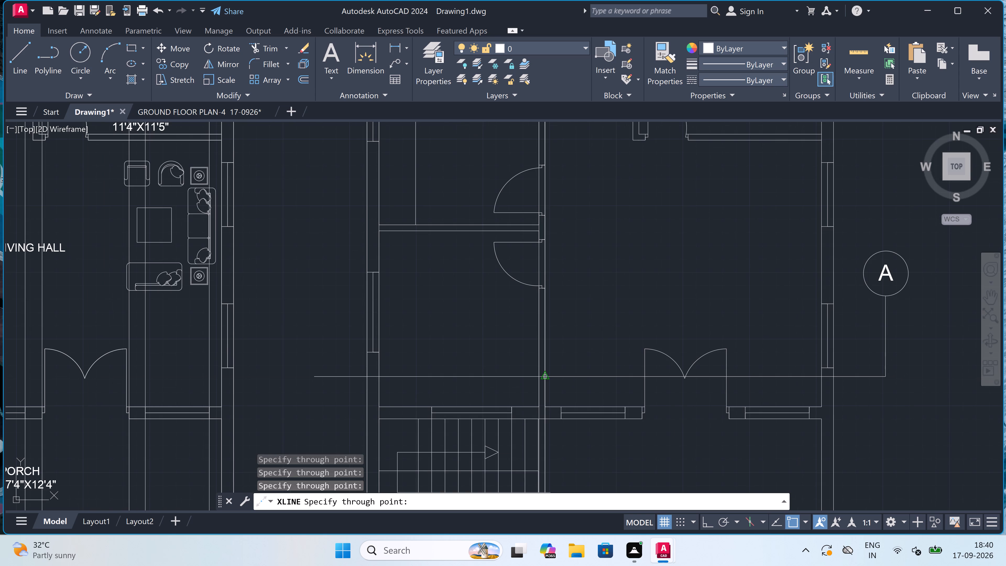
scroll(552, 373, down, 3)
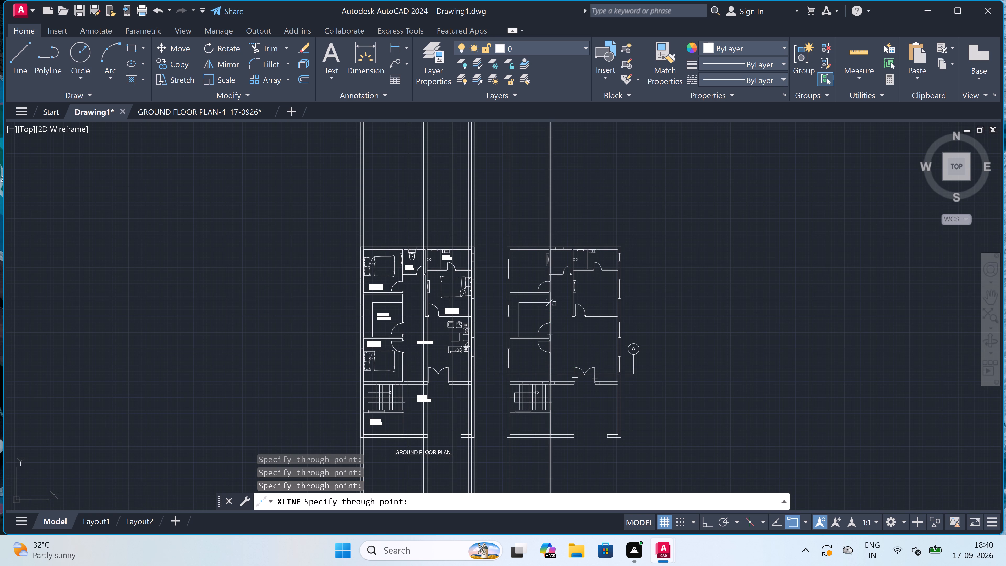
scroll(561, 275, up, 5)
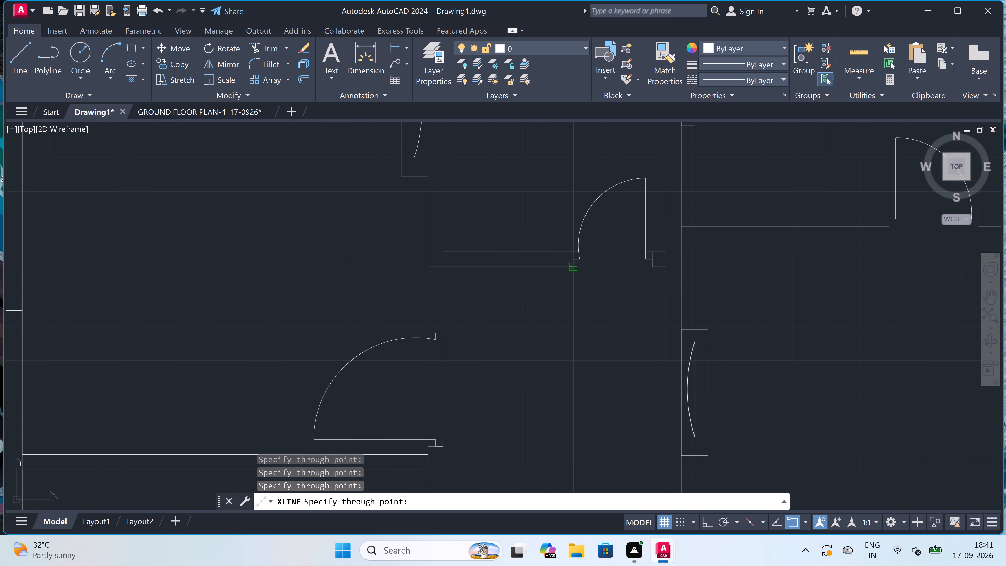
click(570, 268)
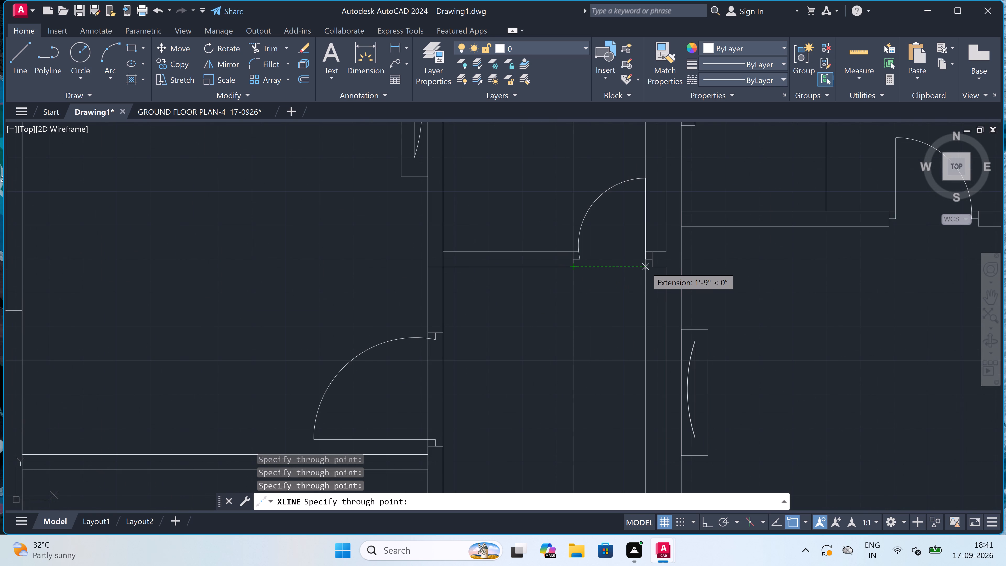
click(652, 267)
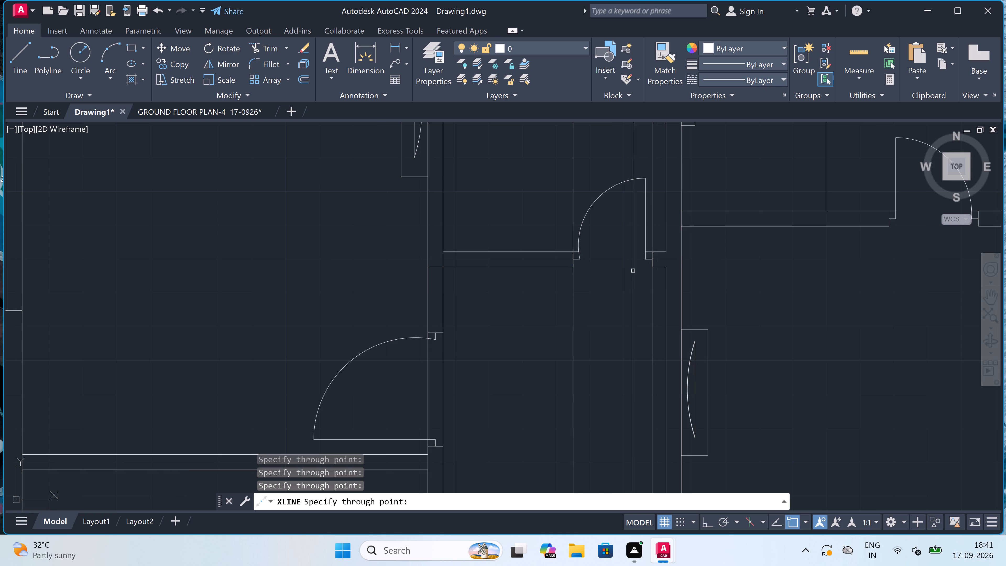
Add vertical construction lines through both edges of the northeast bedroom's door opening on the unlabelled plan copy.
scroll(604, 274, down, 8)
scroll(611, 283, up, 6)
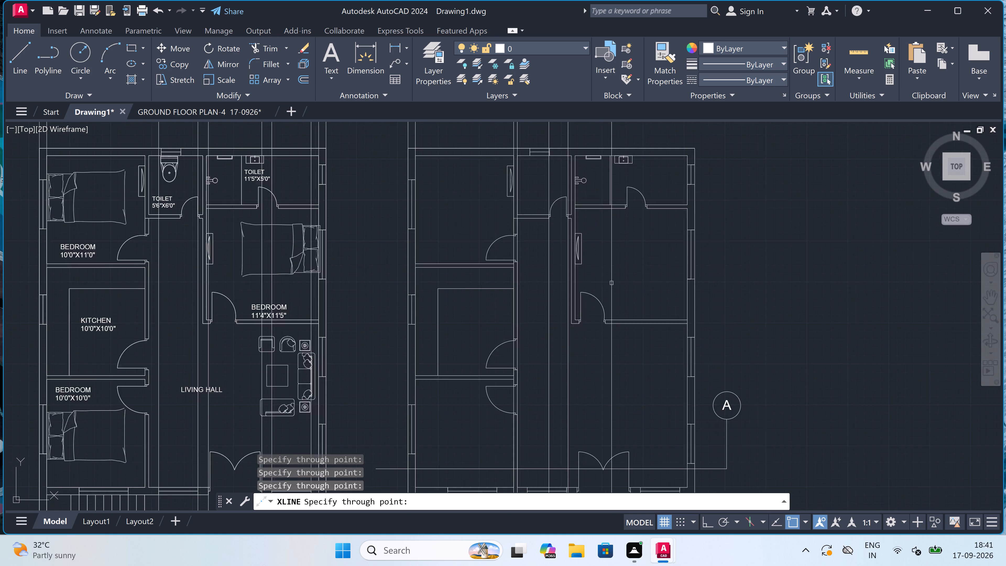
scroll(561, 347, up, 3)
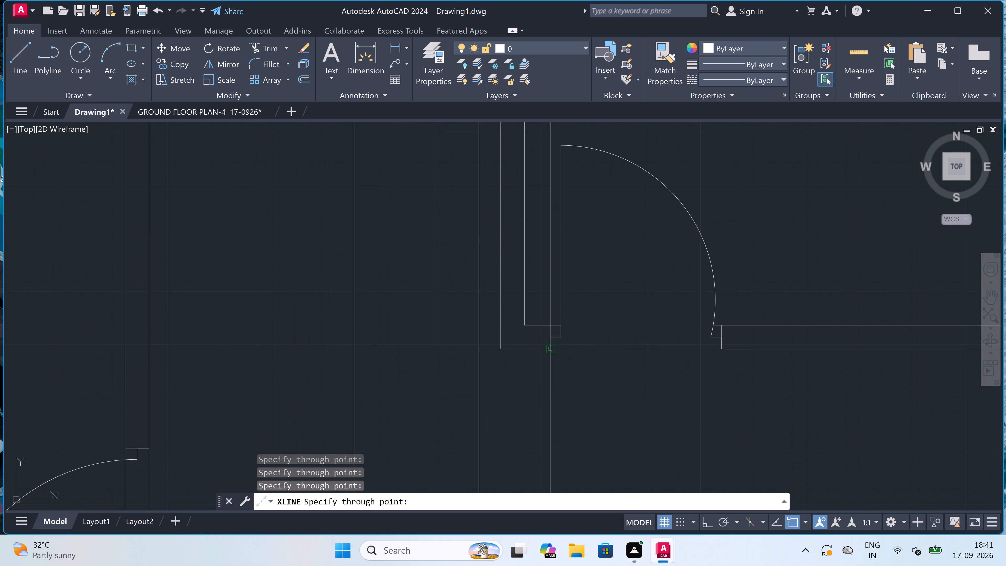
click(552, 348)
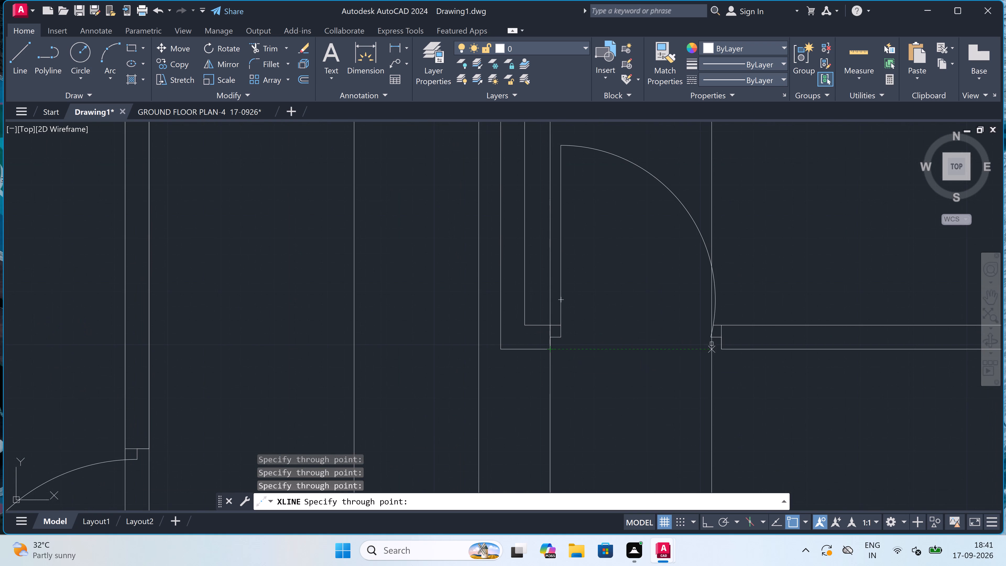
click(720, 353)
Add vertical construction lines through the inner and outer east wall faces where section line A crosses the plan copy.
scroll(641, 335, down, 5)
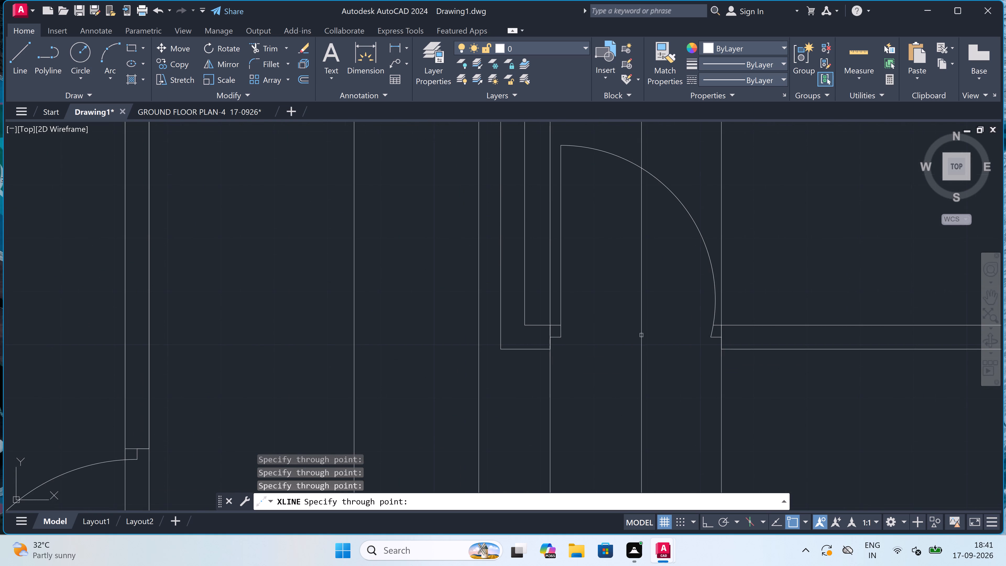
scroll(640, 333, down, 3)
scroll(668, 331, down, 2)
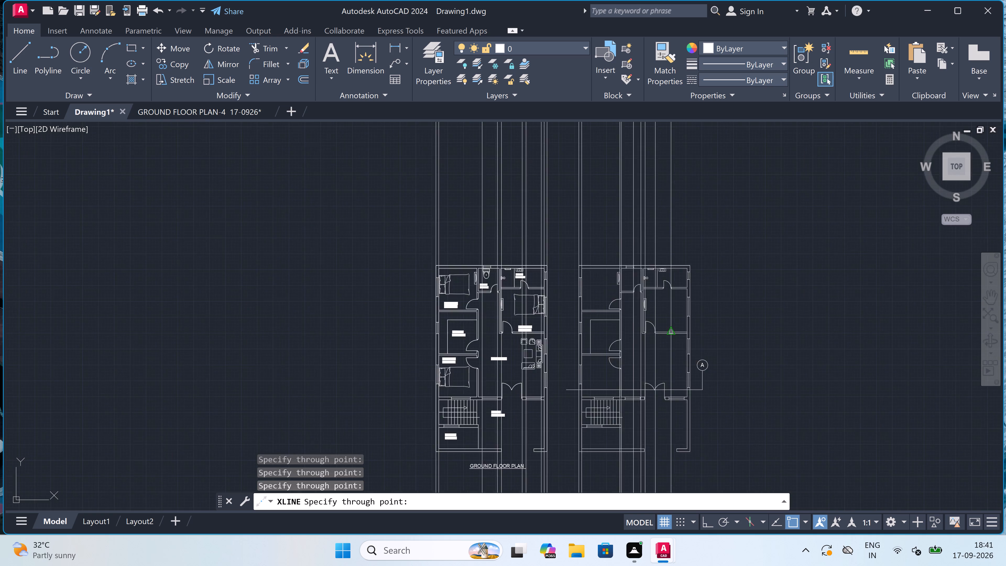
scroll(668, 331, down, 1)
scroll(667, 330, up, 3)
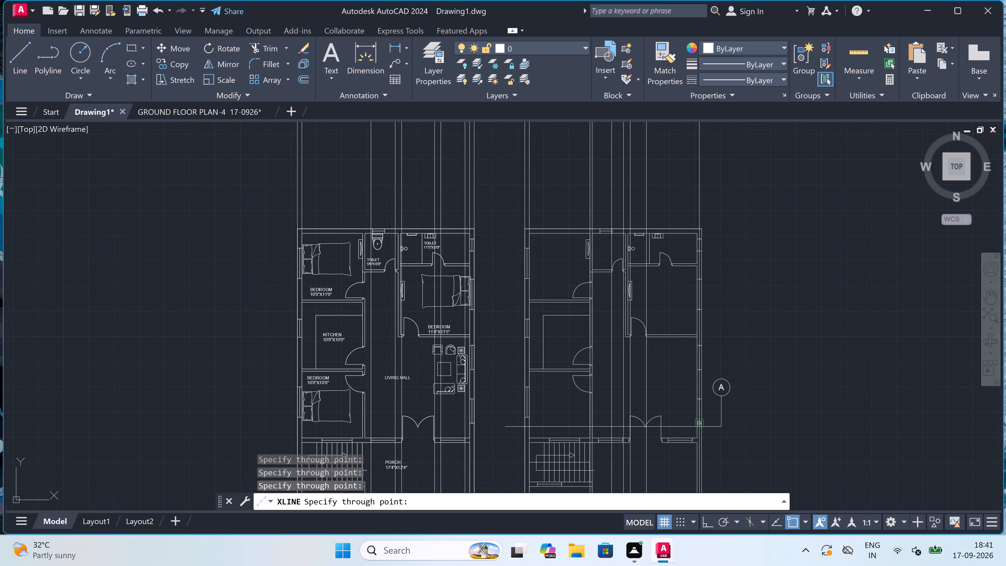
scroll(700, 444, up, 4)
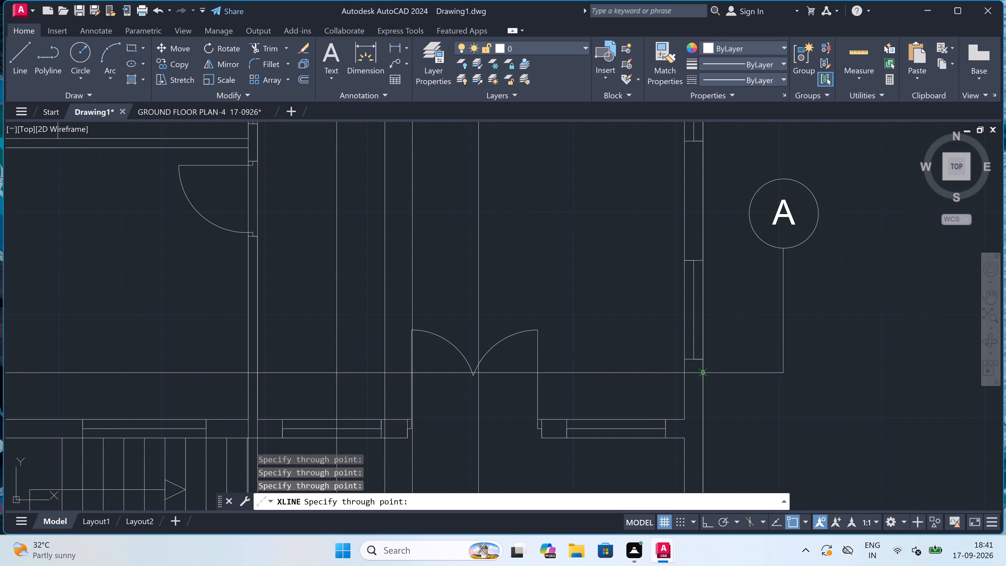
click(685, 375)
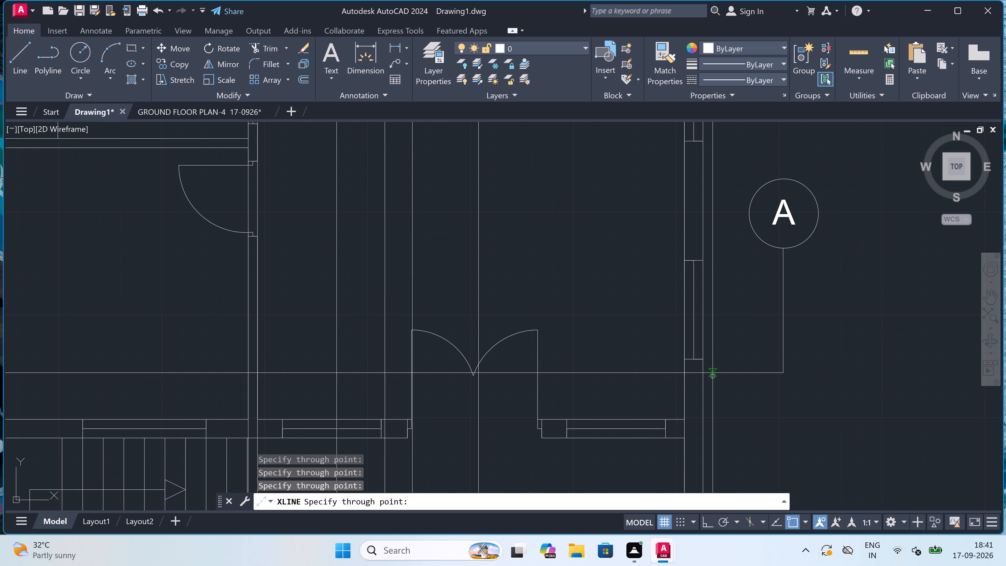
click(700, 375)
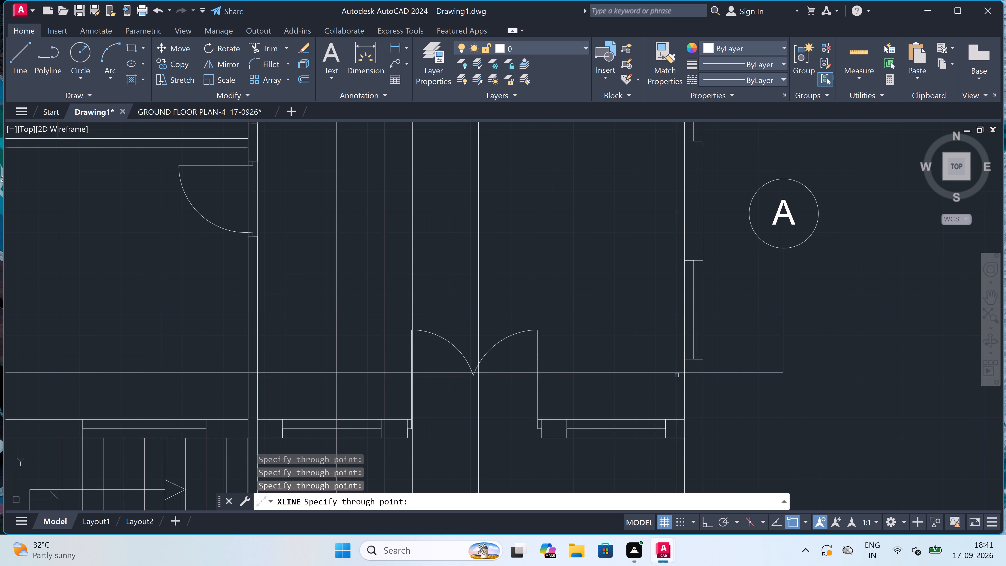
key(Escape)
Draw a horizontal construction line just above both plans, crossing the vertical projection lines, with Ortho on.
scroll(601, 369, down, 7)
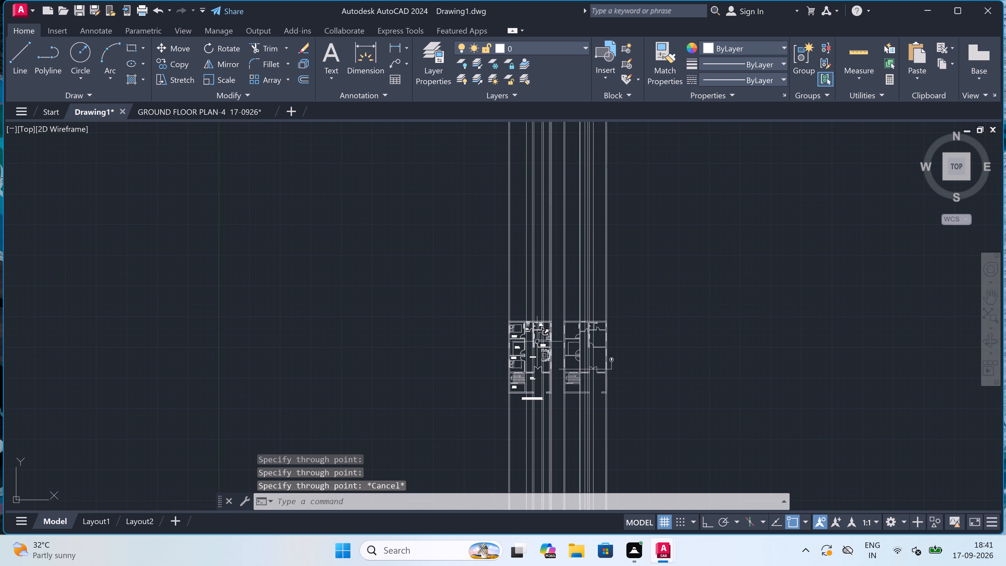
scroll(530, 336, up, 4)
scroll(530, 336, down, 4)
scroll(538, 301, up, 3)
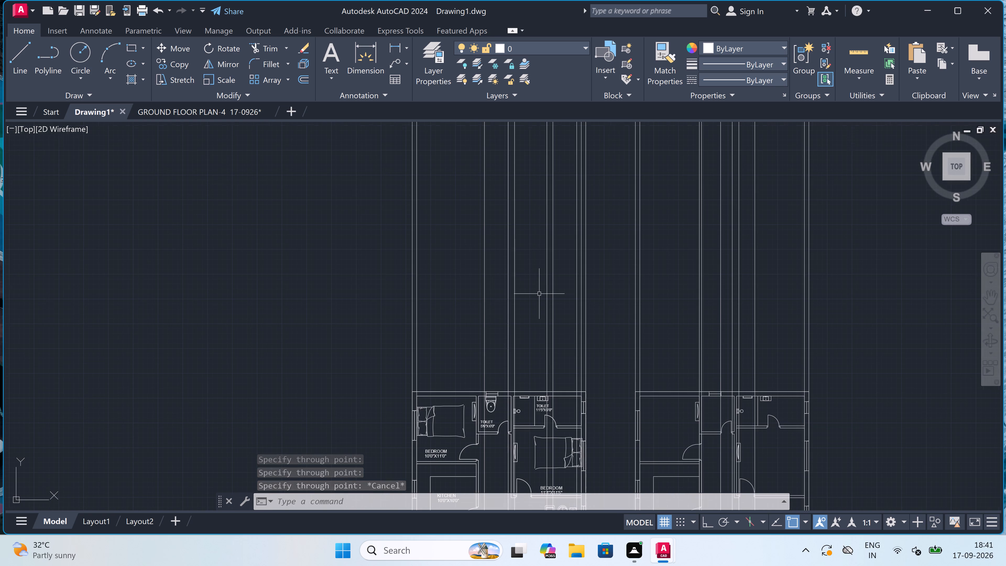
text(XL)
key(space)
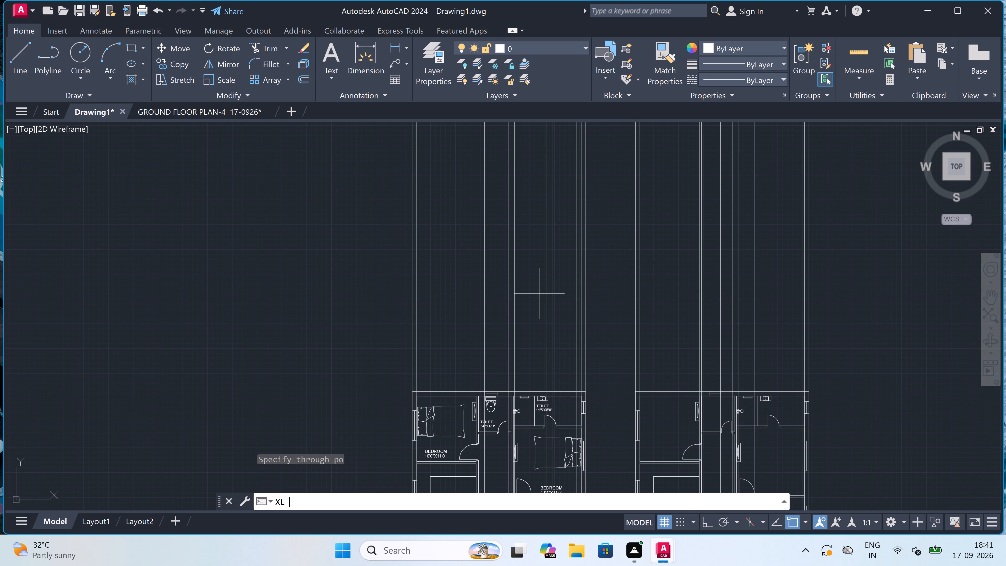
click(367, 344)
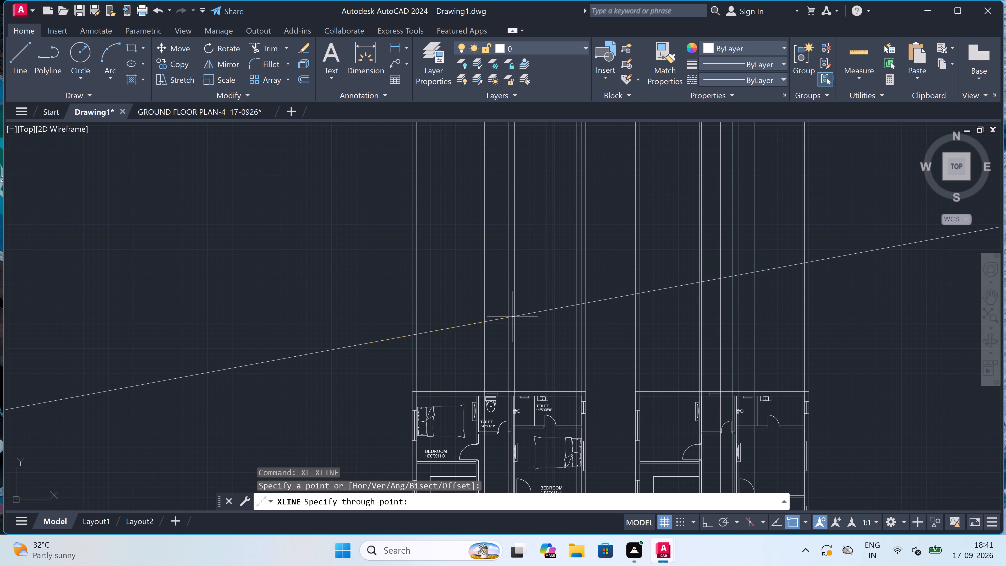
key(F8)
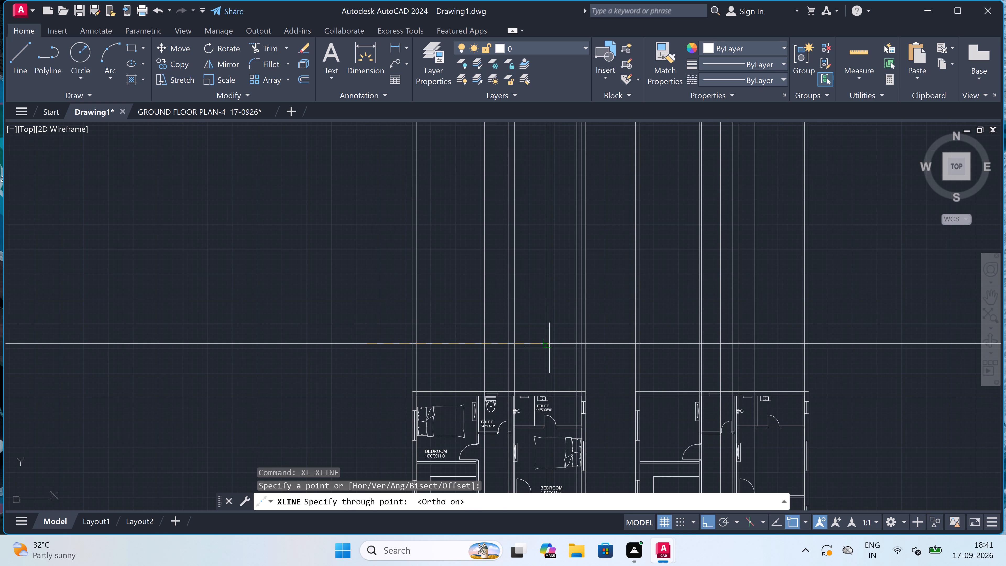
click(562, 358)
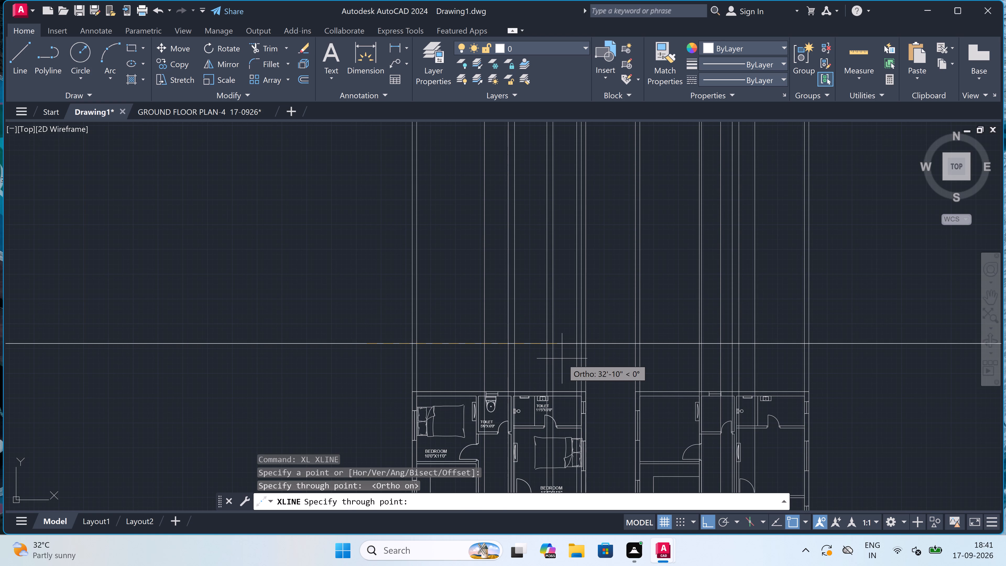
key(Escape)
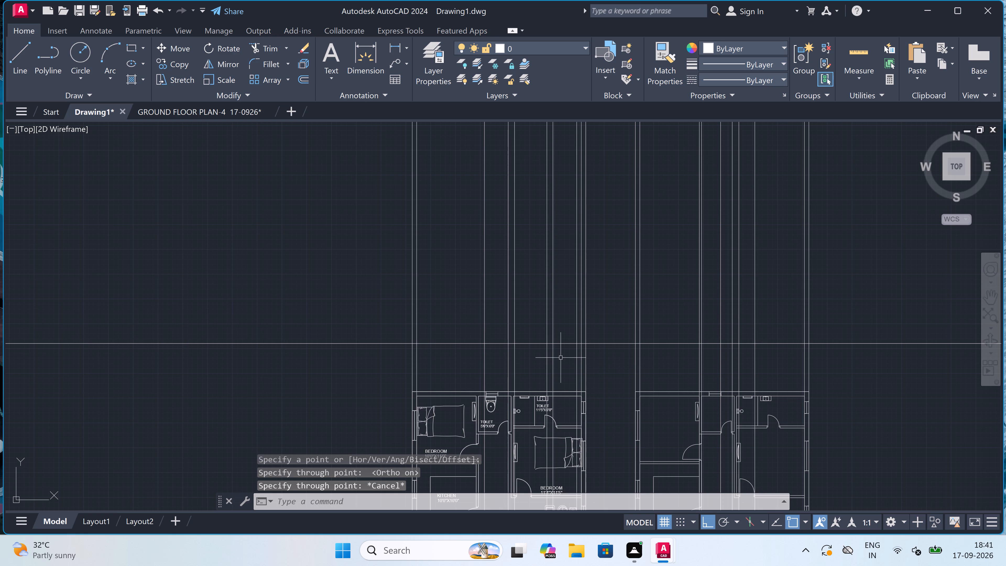
Offset the horizontal construction line upward by 1'6".
text(O)
key(space)
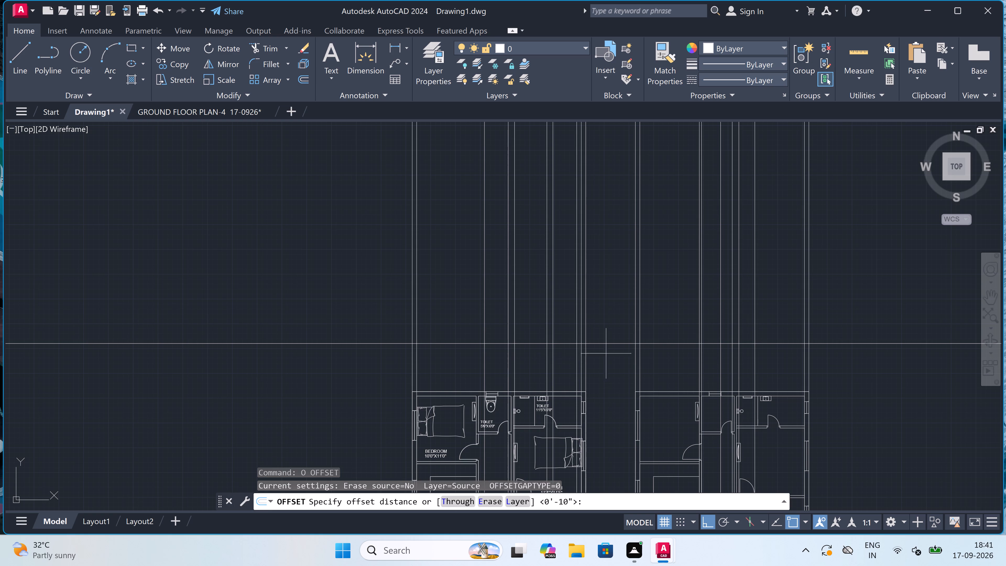
click(606, 345)
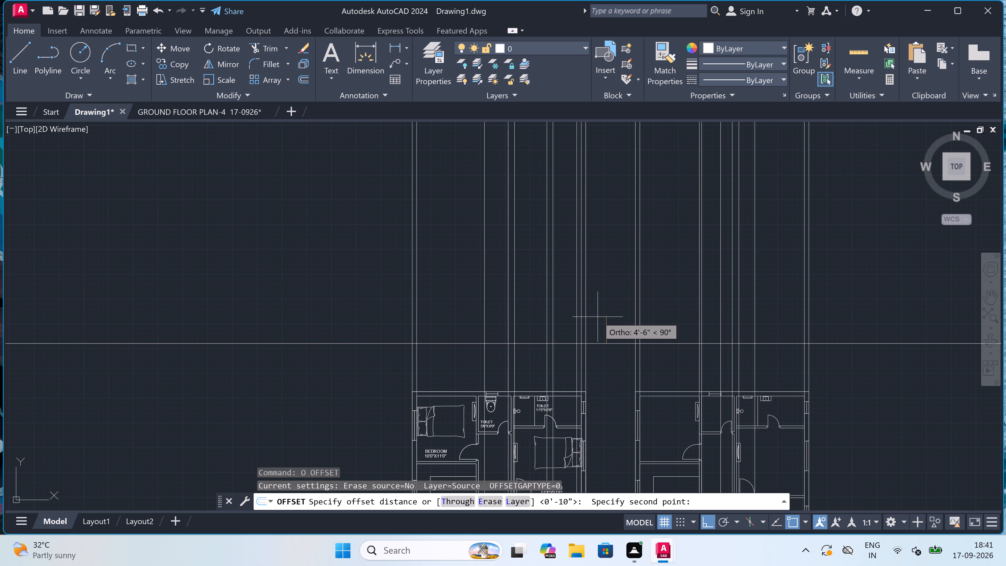
text(1')
text(6")
key(space)
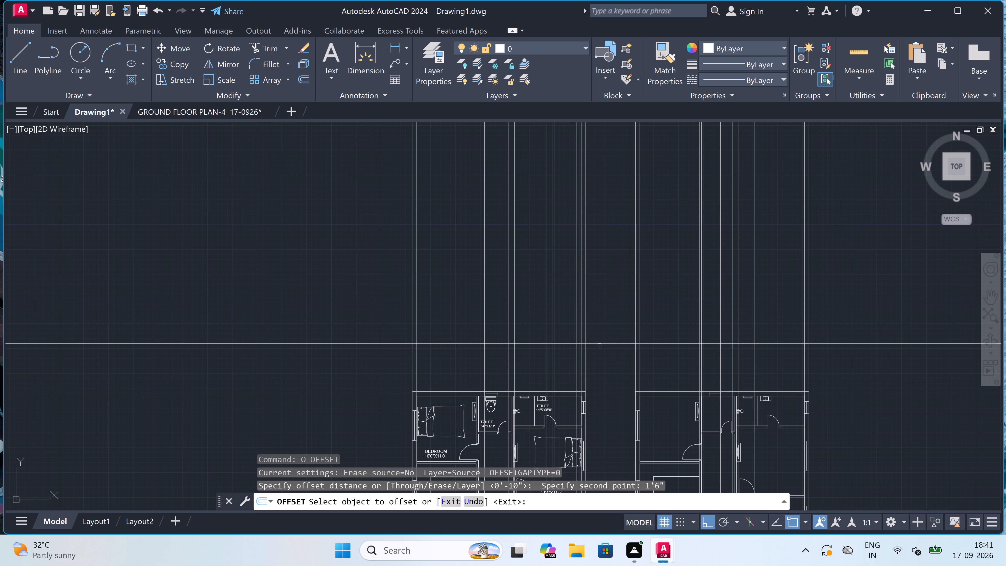
click(599, 344)
double_click(596, 319)
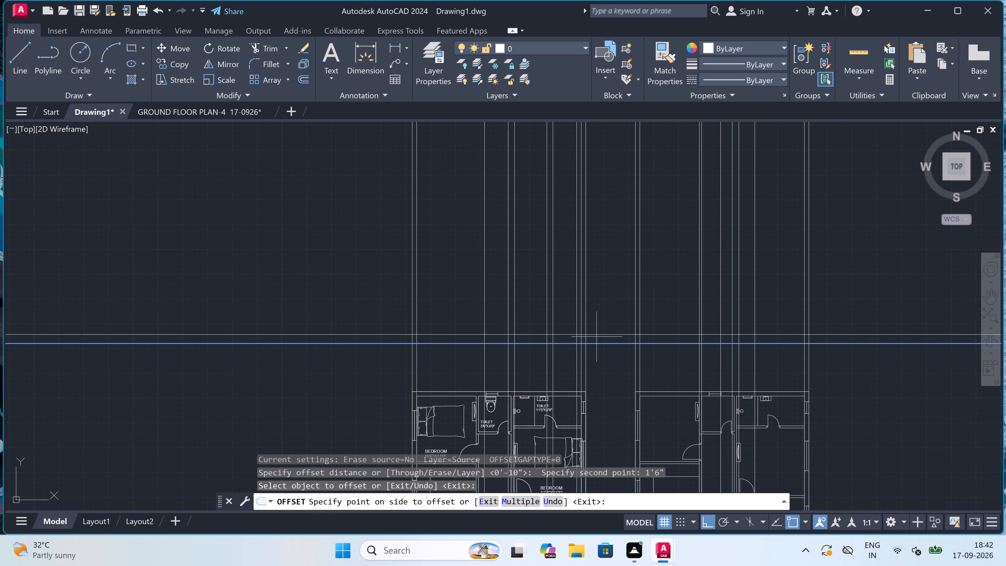
scroll(595, 323, up, 2)
key(Escape)
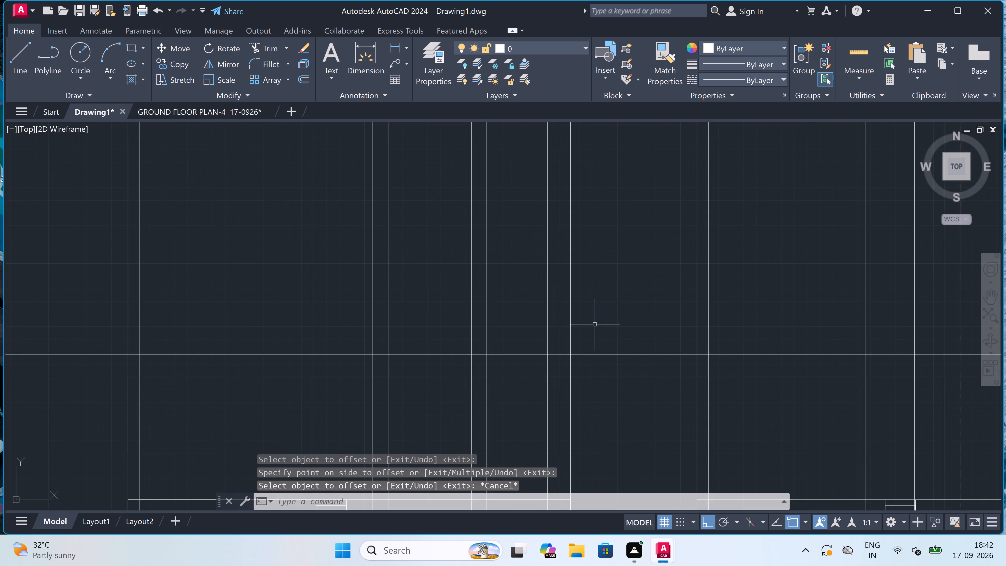
Offset the upper horizontal construction line upward by 3'.
key(space)
click(608, 356)
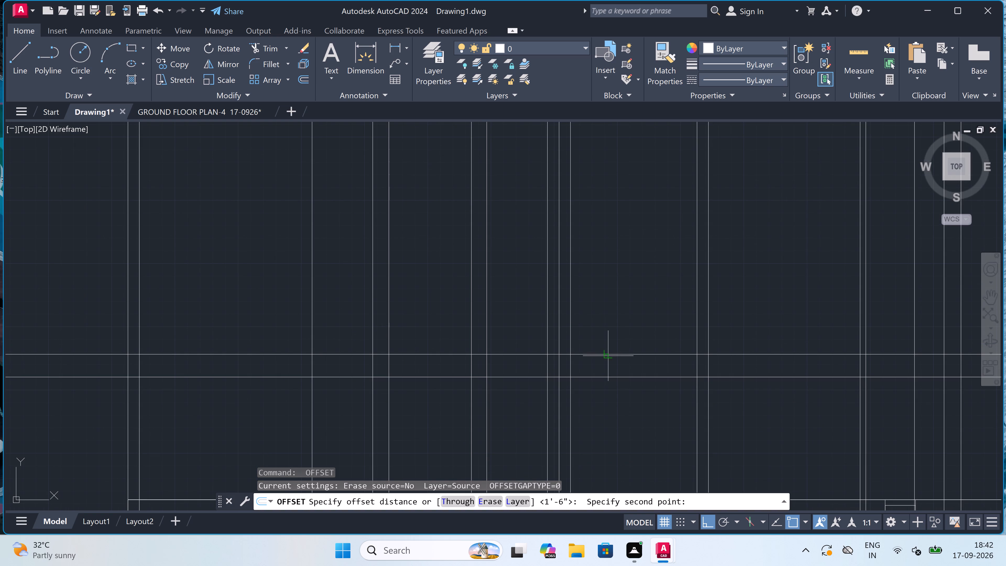
text(3')
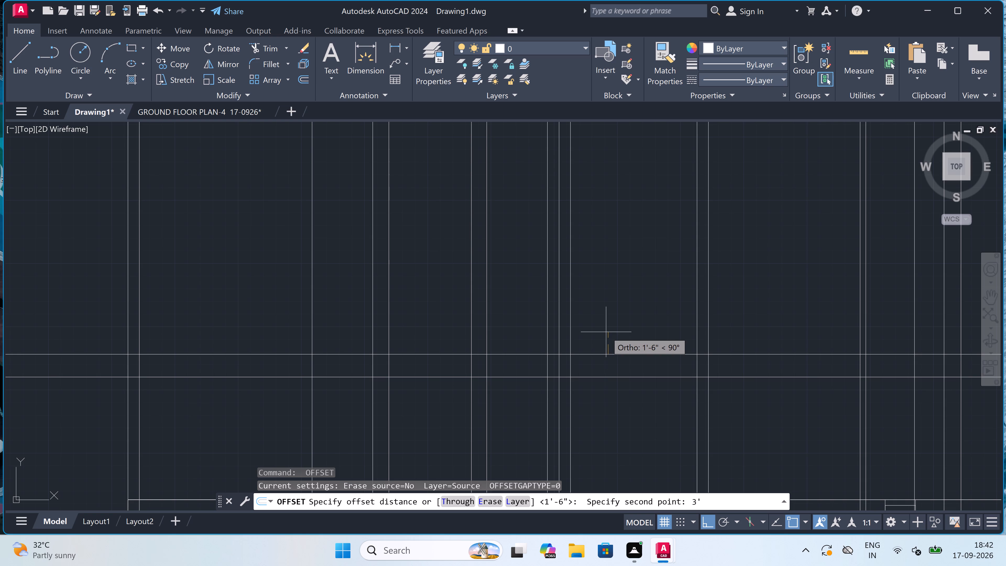
key(space)
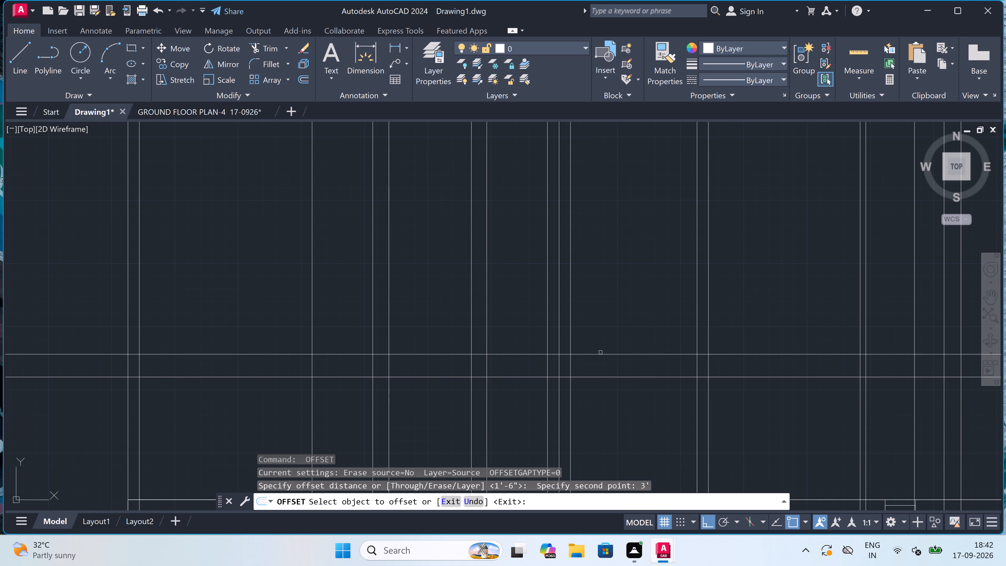
click(598, 355)
click(597, 320)
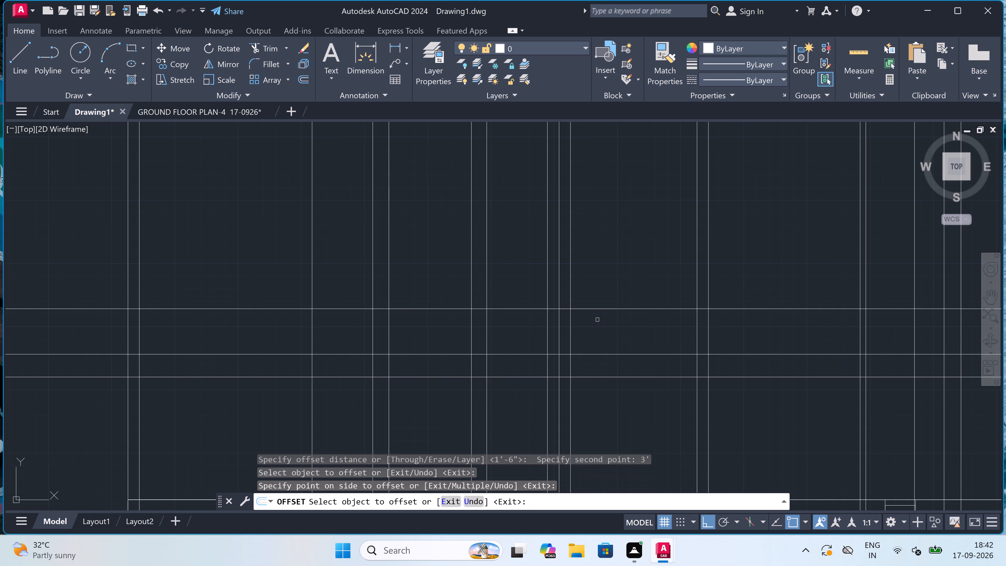
Offset the topmost horizontal construction line upward by 4'.
key(Escape)
key(space)
click(594, 311)
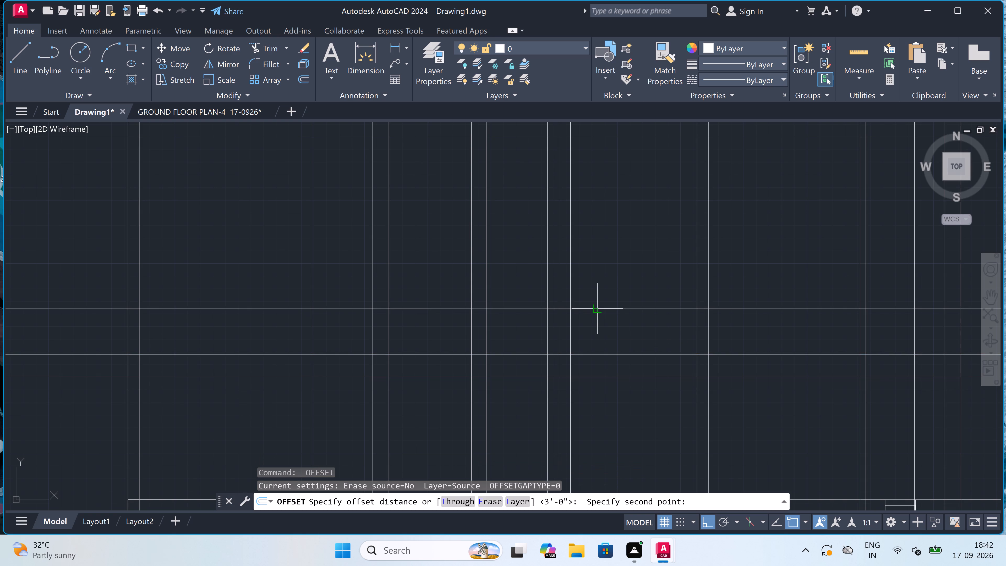
text(4')
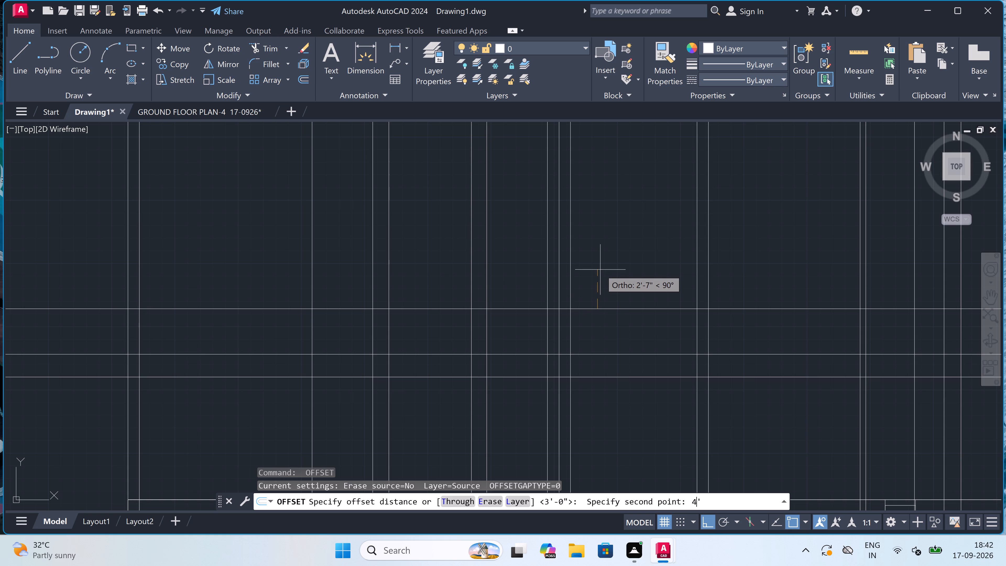
key(space)
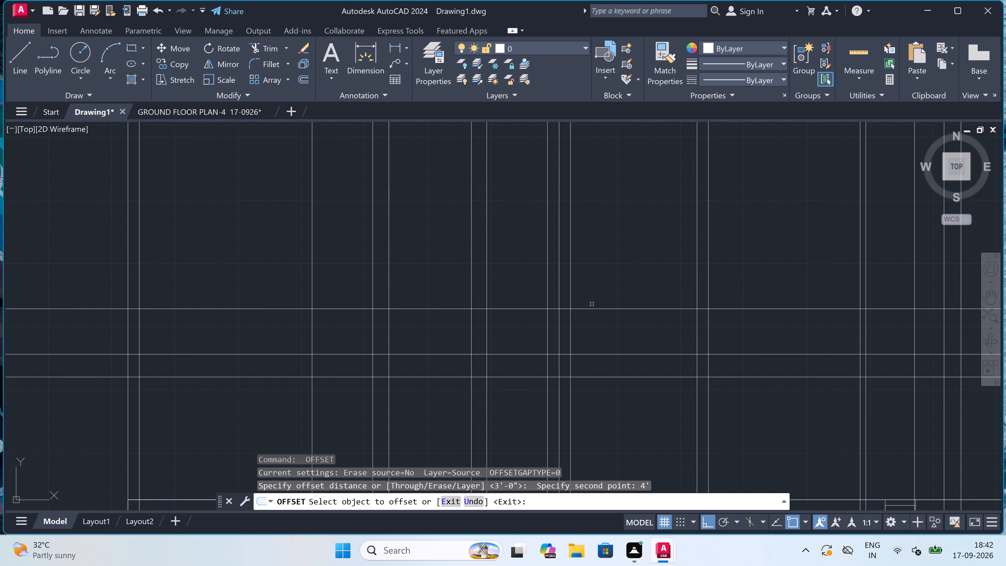
click(591, 309)
click(591, 284)
scroll(591, 284, down, 1)
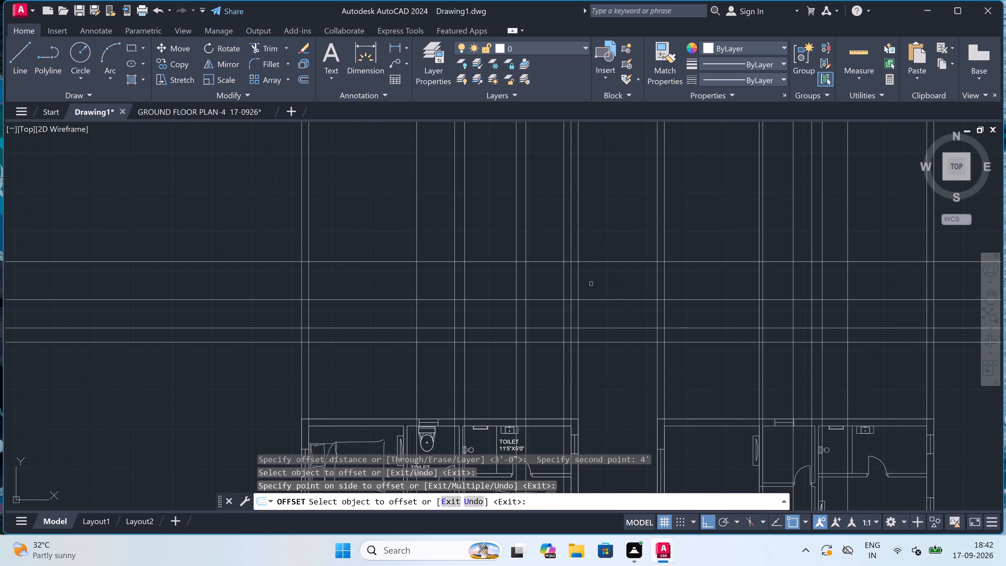
key(Escape)
Offset the new topmost horizontal construction line upward by 3'.
key(space)
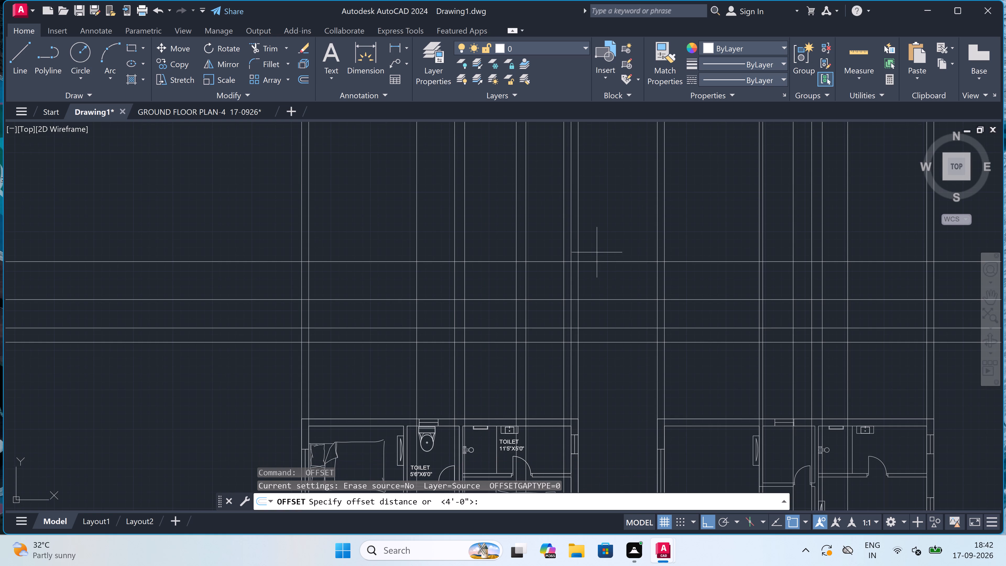
click(591, 264)
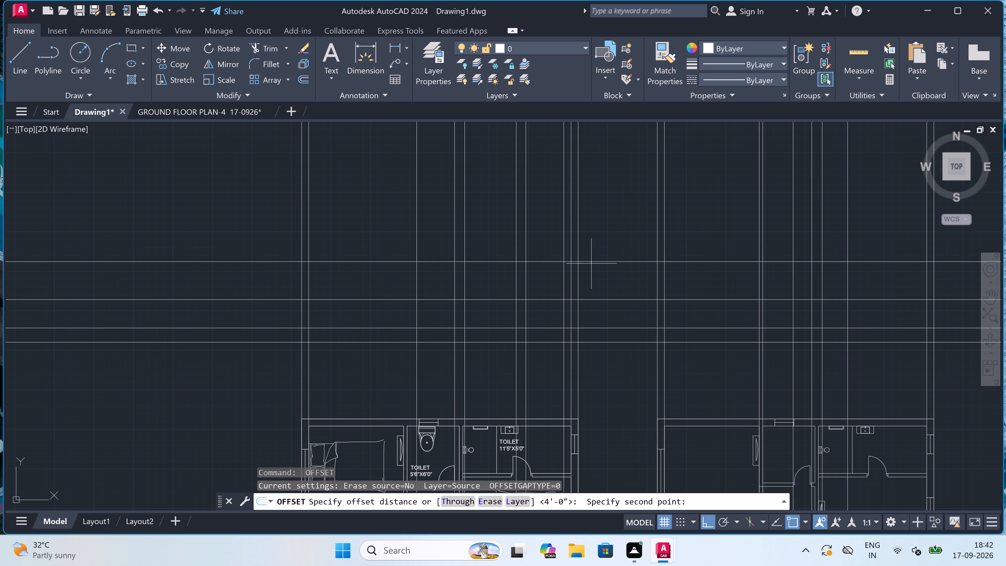
text(3')
key(space)
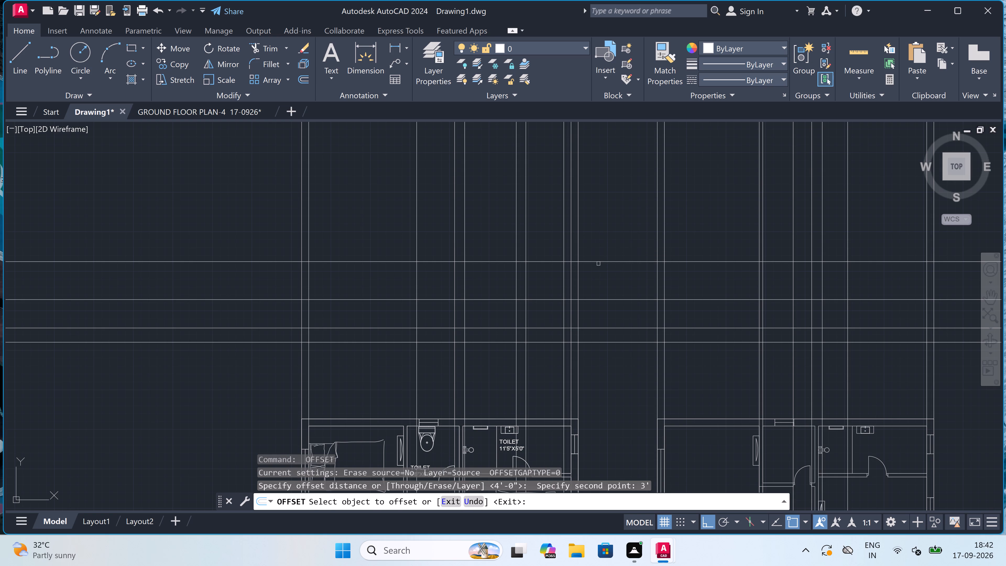
click(598, 262)
click(594, 235)
scroll(594, 235, down, 3)
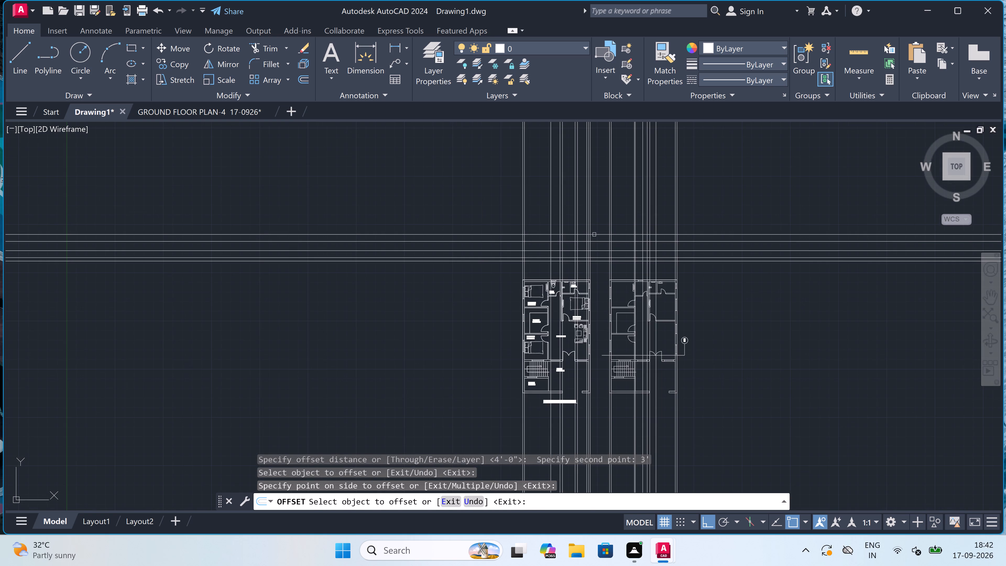
scroll(594, 235, up, 4)
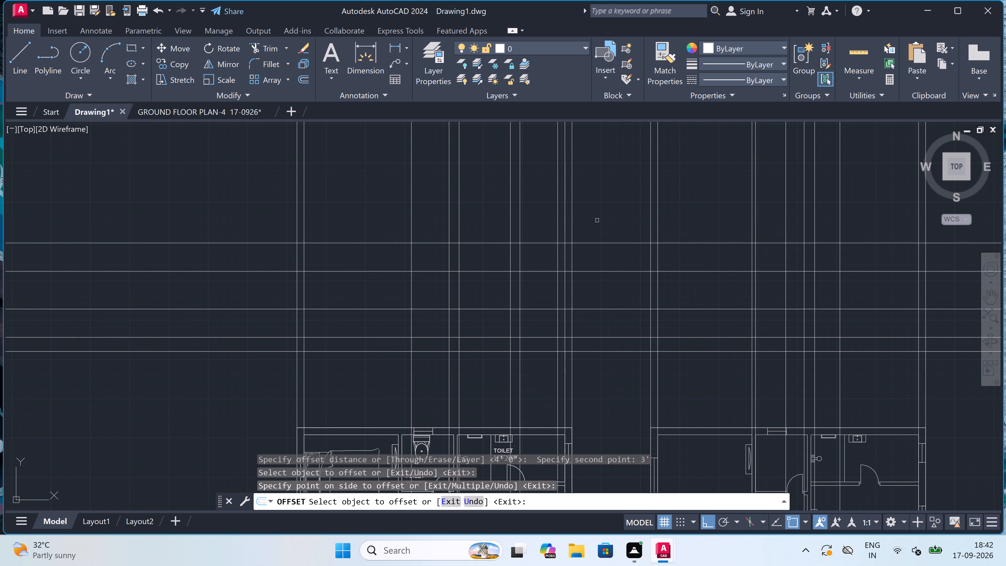
key(Escape)
Offset the topmost horizontal level line upward by 6" for the slab thickness.
key(space)
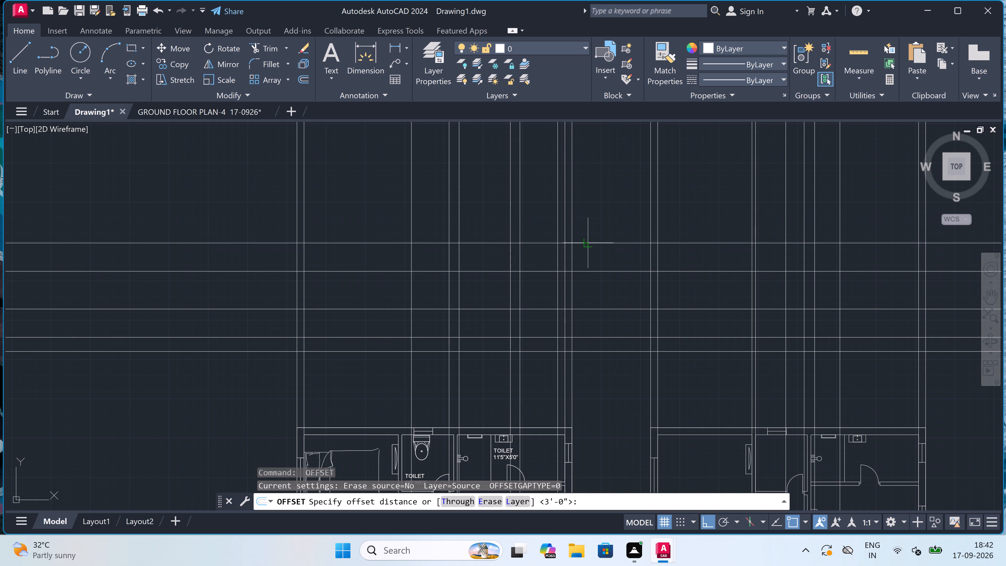
click(588, 246)
text(6")
key(space)
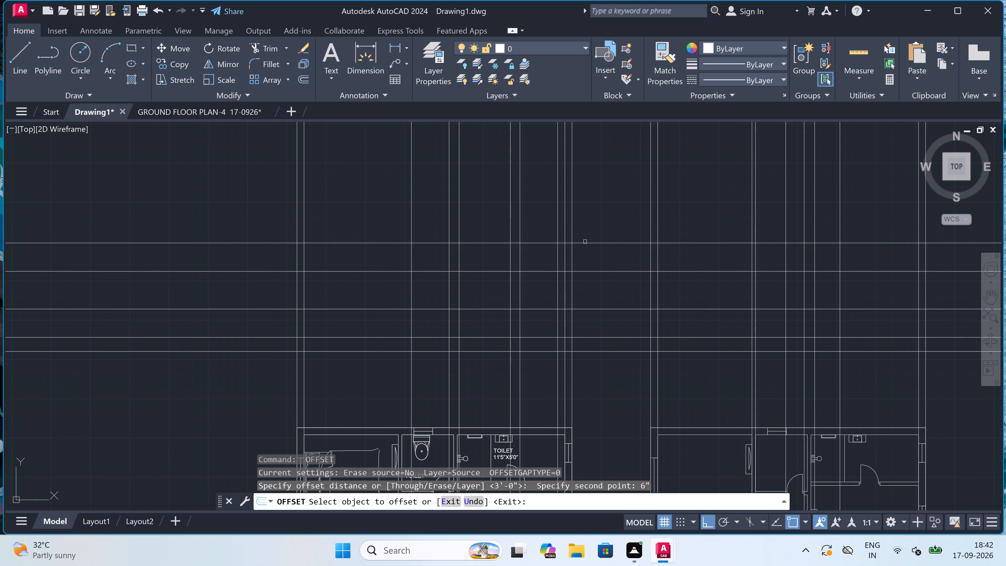
click(583, 244)
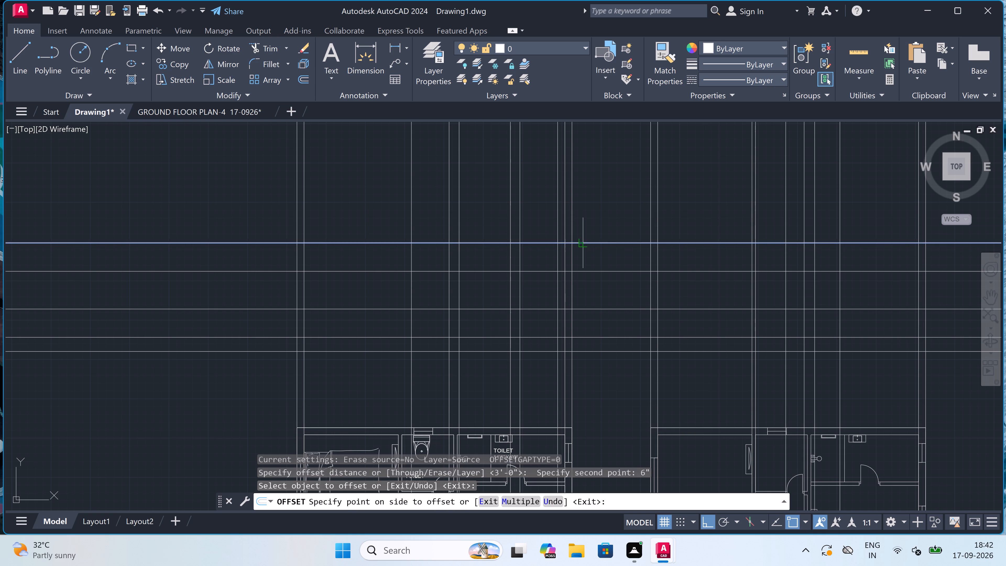
click(584, 226)
scroll(584, 226, up, 2)
scroll(584, 226, down, 1)
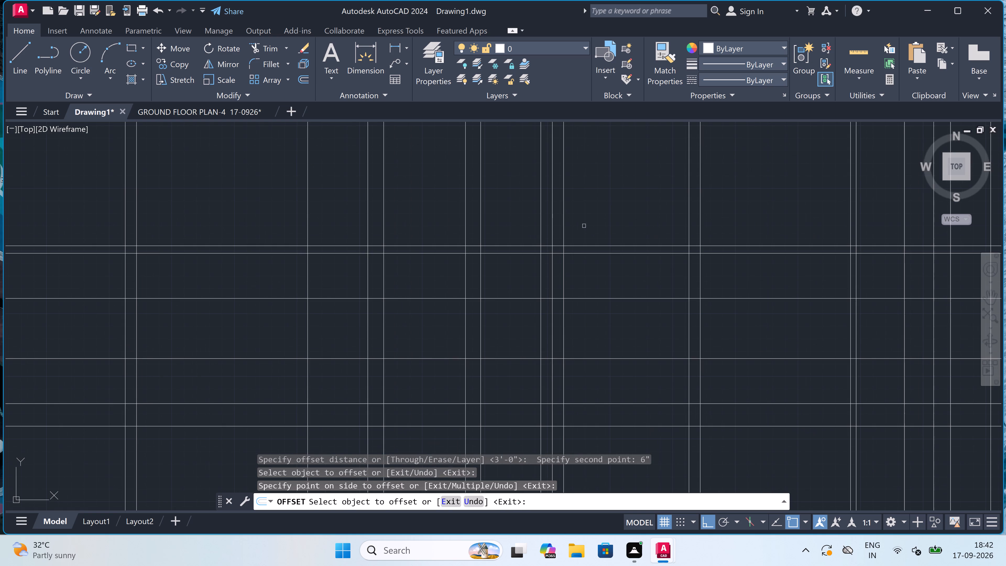
key(Escape)
Offset the upper slab line upward by 3'6" for the parapet top level.
key(space)
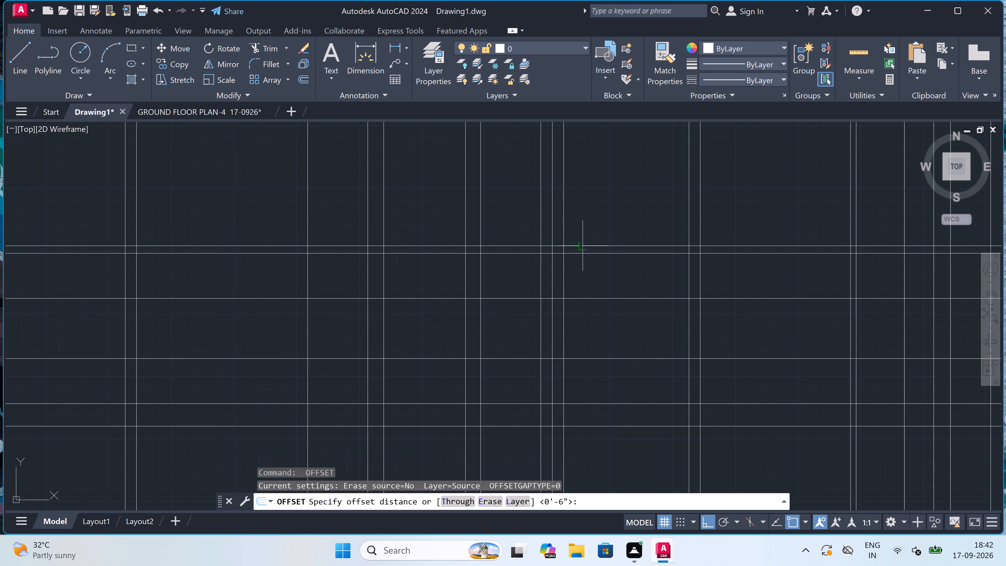
click(584, 243)
text(3'6")
key(space)
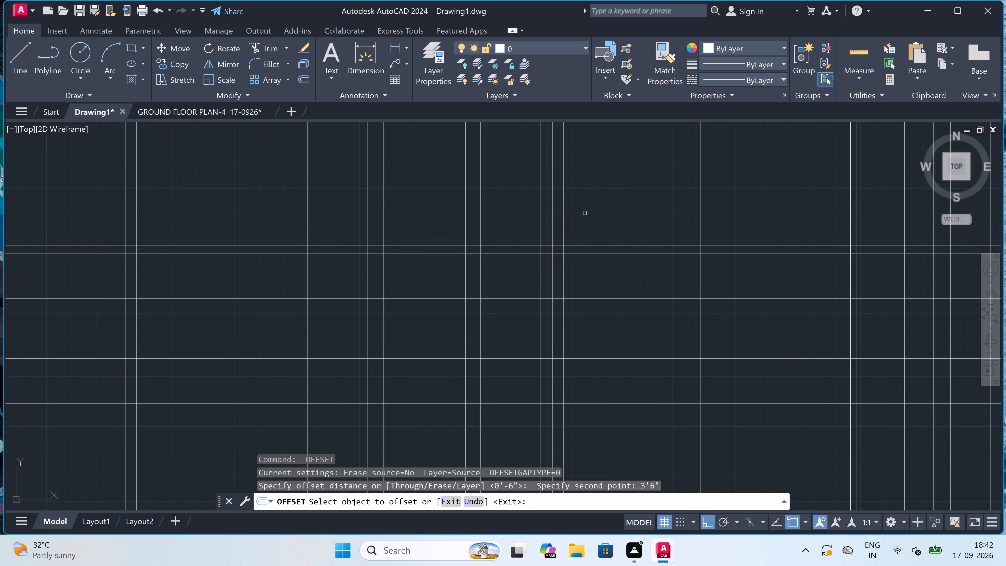
click(581, 244)
click(578, 229)
scroll(578, 229, down, 4)
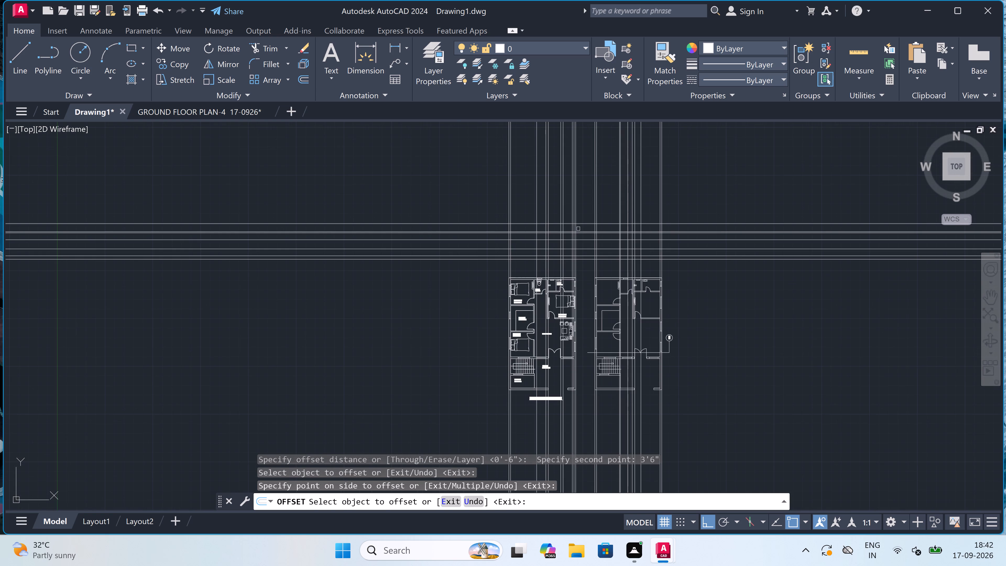
key(Escape)
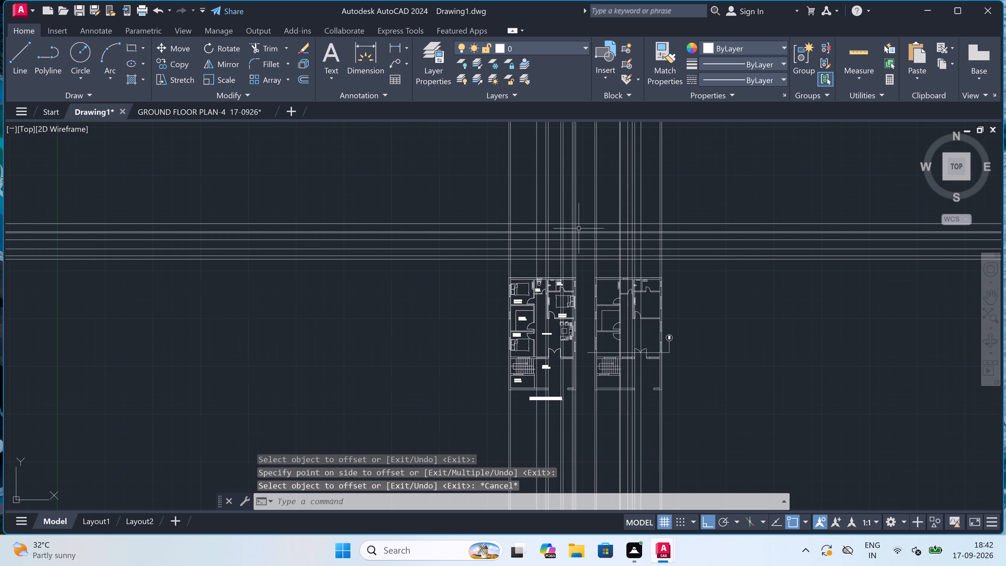
Trim off all vertical construction lines above the topmost horizontal level line, across both grids.
text(TR)
key(space)
click(756, 179)
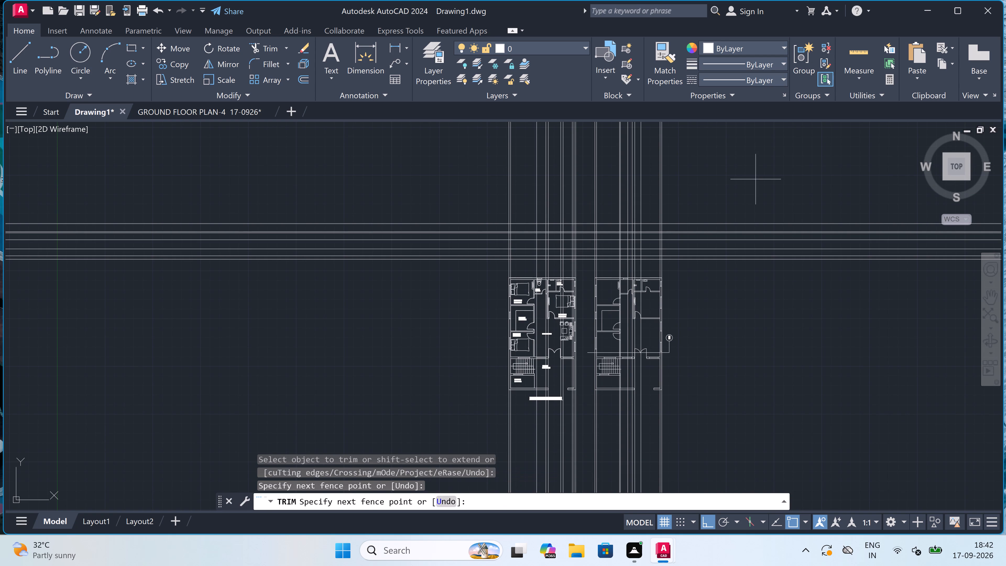
double_click(478, 170)
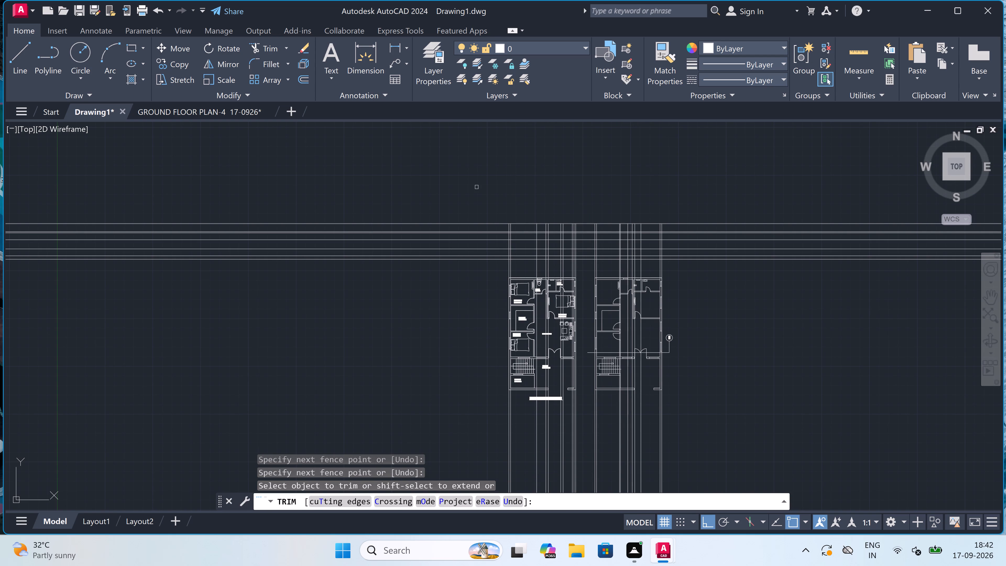
Trim the horizontal level lines west of the front elevation grid and in the gap between the two grids.
click(451, 274)
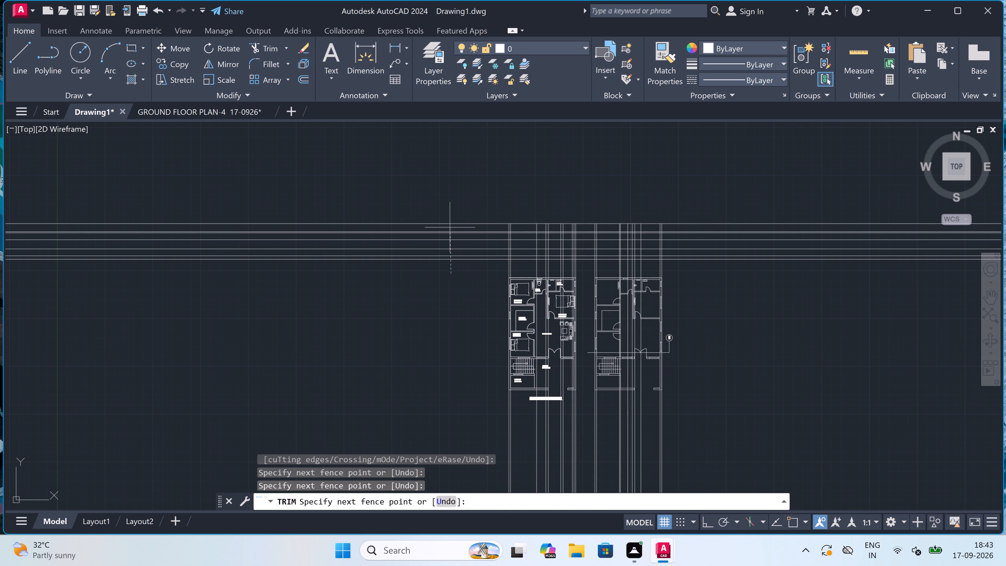
click(453, 199)
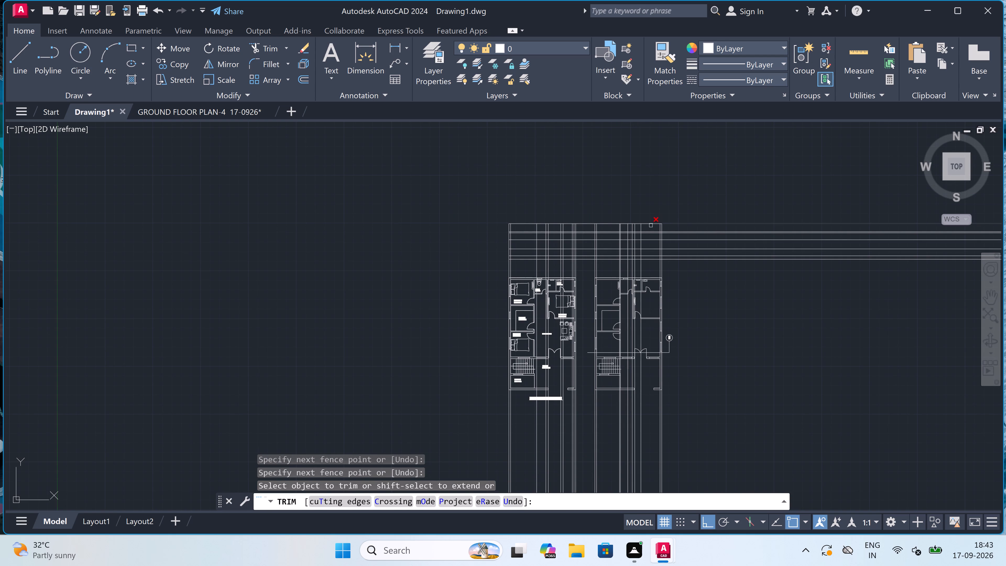
scroll(588, 227, up, 2)
click(574, 385)
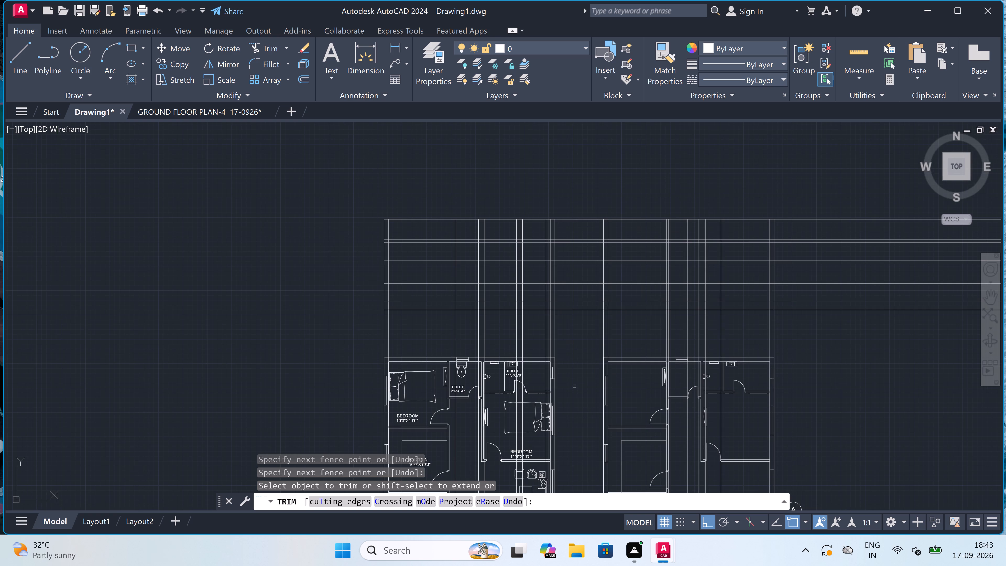
click(571, 206)
Trim the construction lines above and east of the easternmost window opening in the front elevation grid.
scroll(546, 257, down, 1)
scroll(546, 257, up, 1)
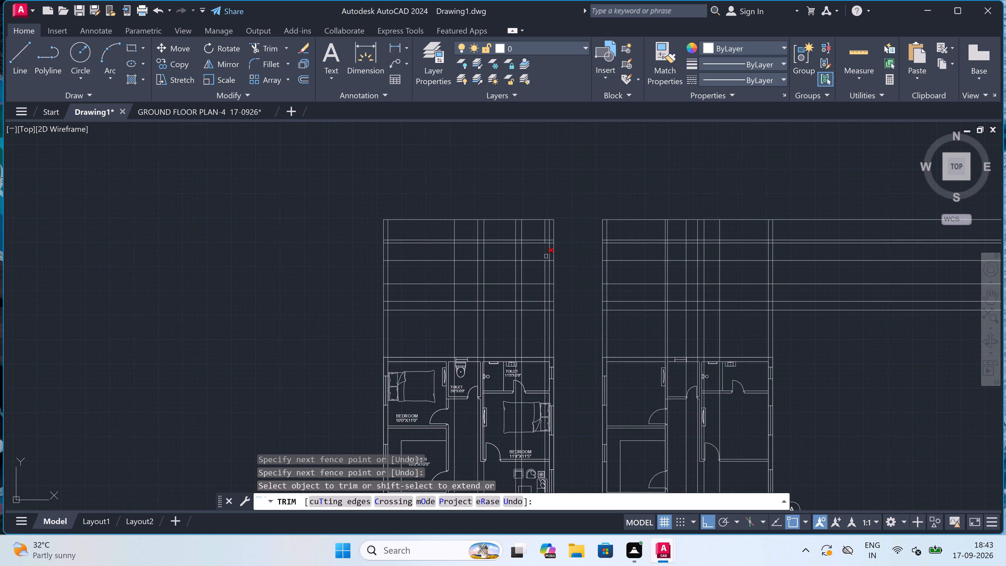
scroll(546, 256, up, 1)
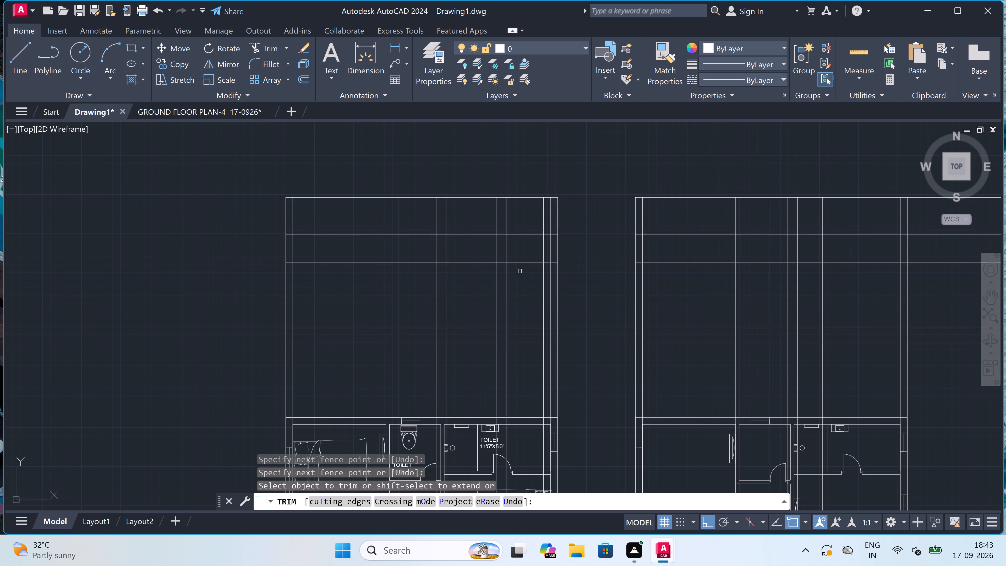
scroll(538, 243, up, 1)
click(482, 246)
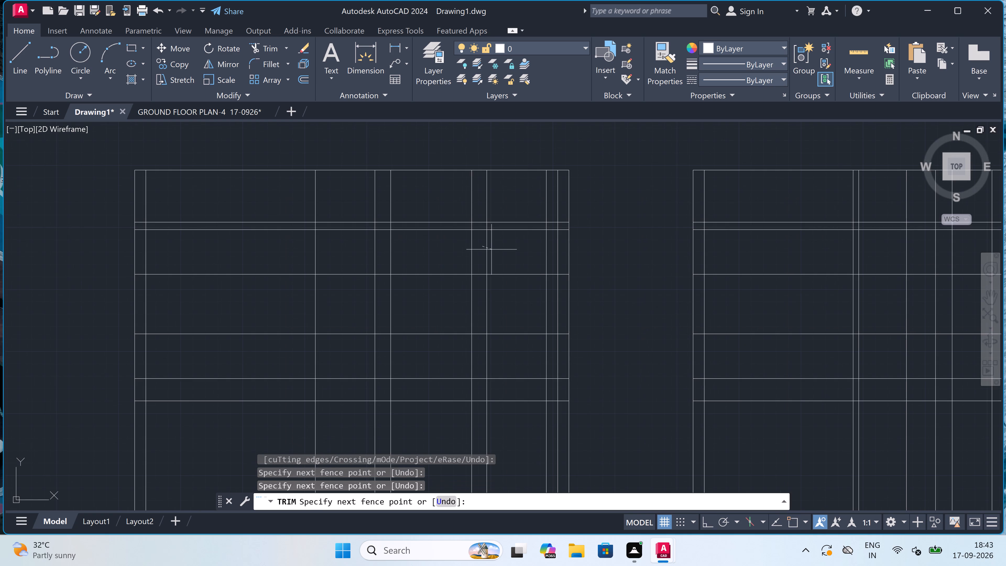
click(561, 252)
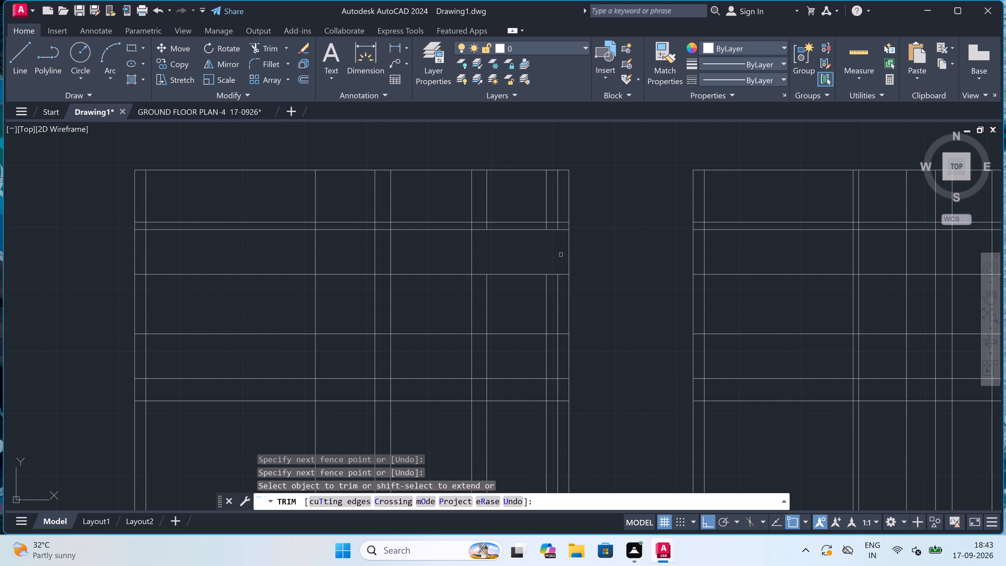
click(559, 295)
drag(557, 288, 557, 286)
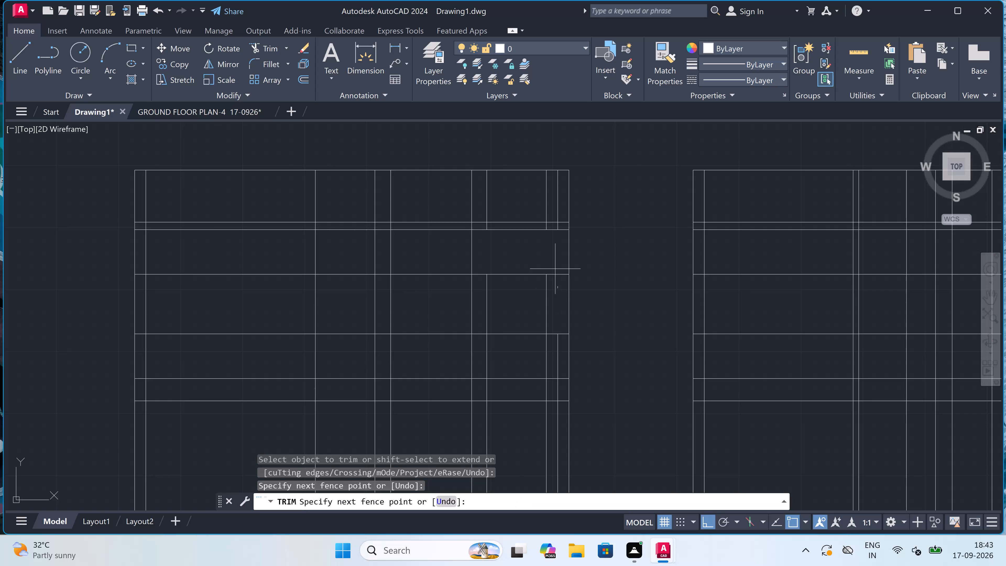
click(555, 258)
click(553, 341)
click(553, 320)
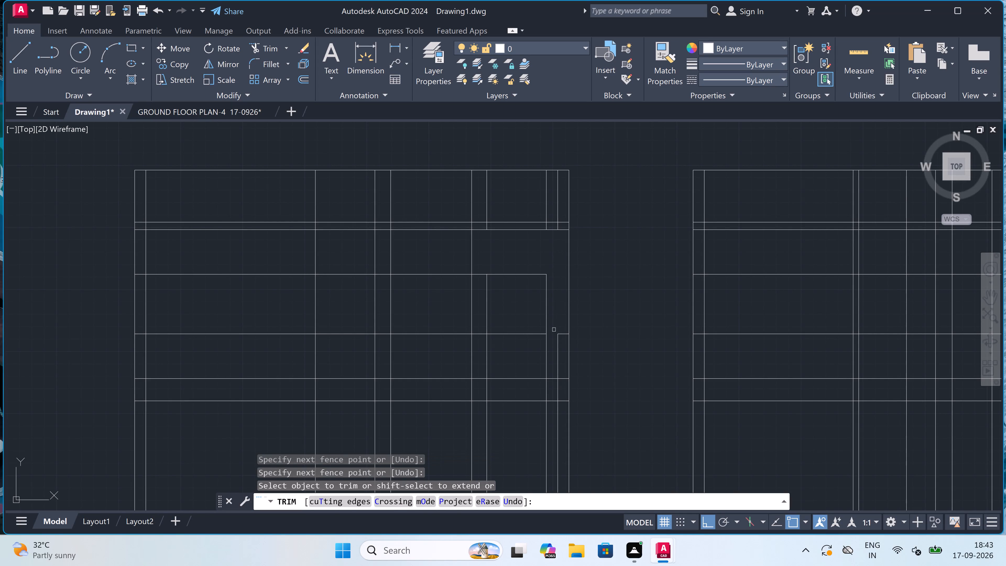
click(561, 342)
click(559, 323)
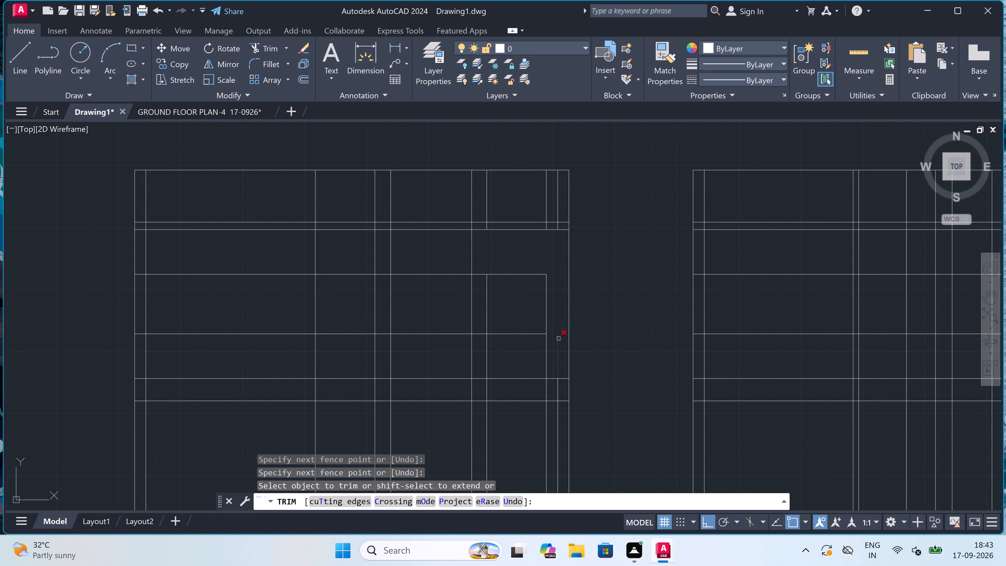
Trim the lines below and just west of the same window opening, isolating its rectangular outline.
click(559, 340)
click(555, 341)
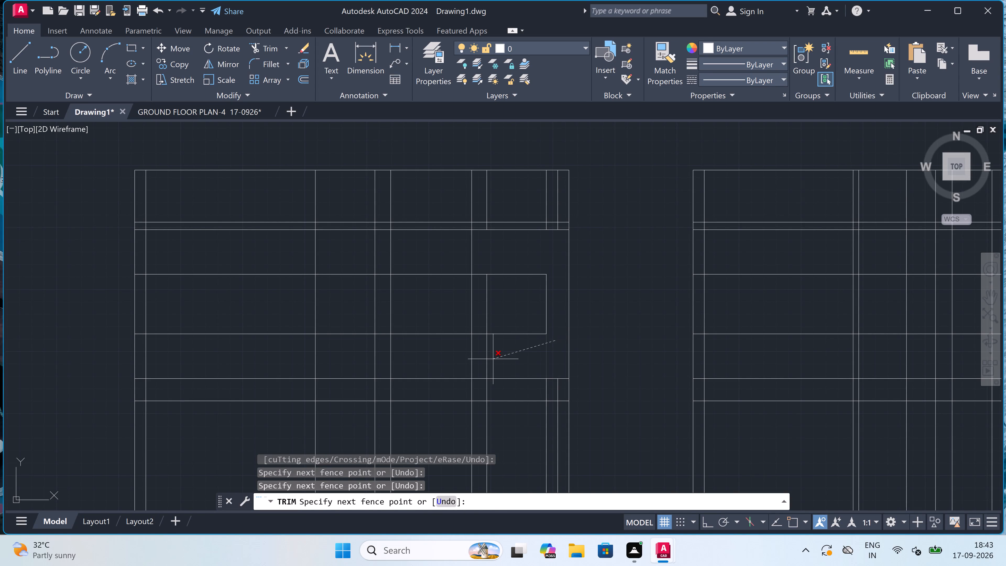
click(475, 352)
click(475, 352)
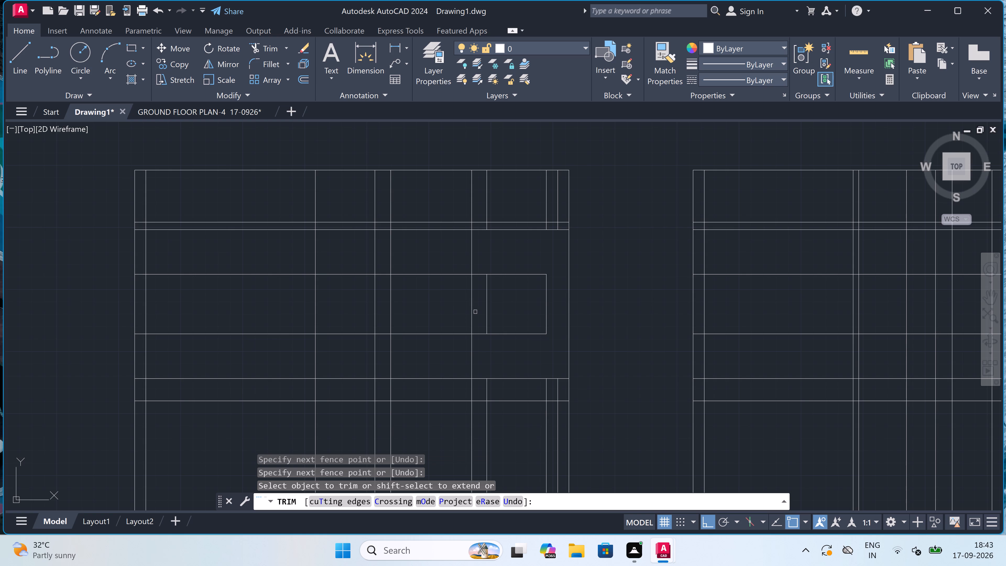
click(475, 270)
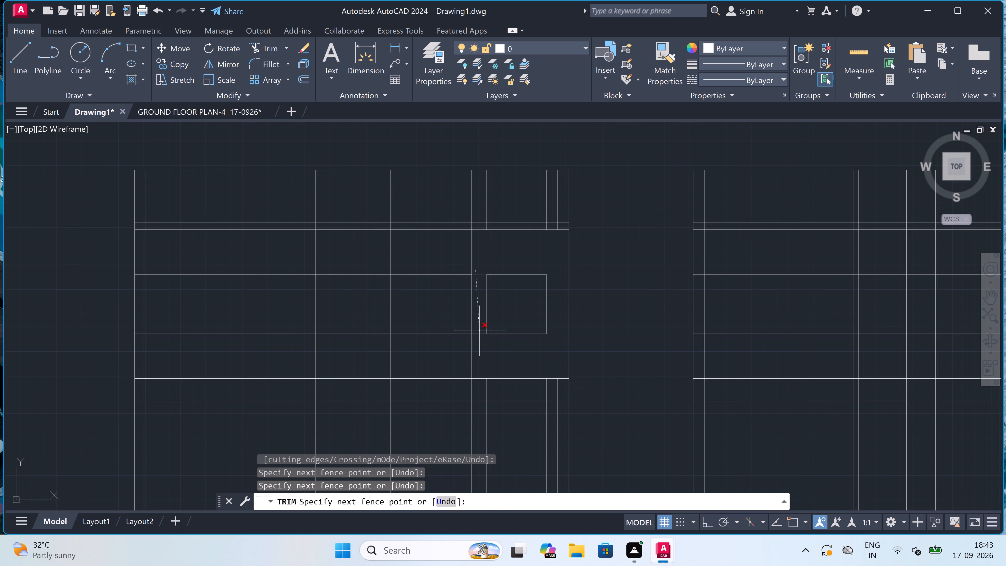
click(479, 336)
scroll(493, 302, down, 3)
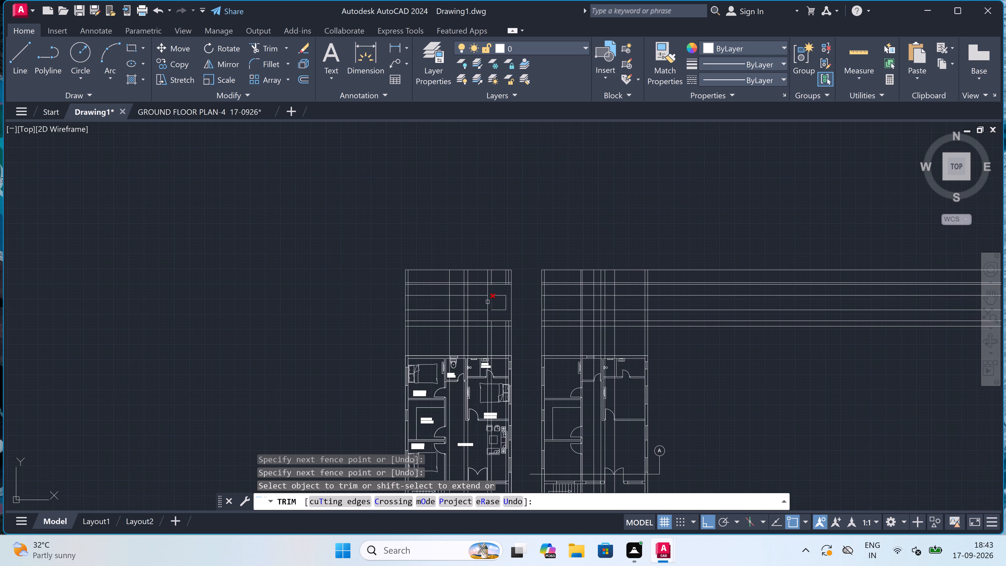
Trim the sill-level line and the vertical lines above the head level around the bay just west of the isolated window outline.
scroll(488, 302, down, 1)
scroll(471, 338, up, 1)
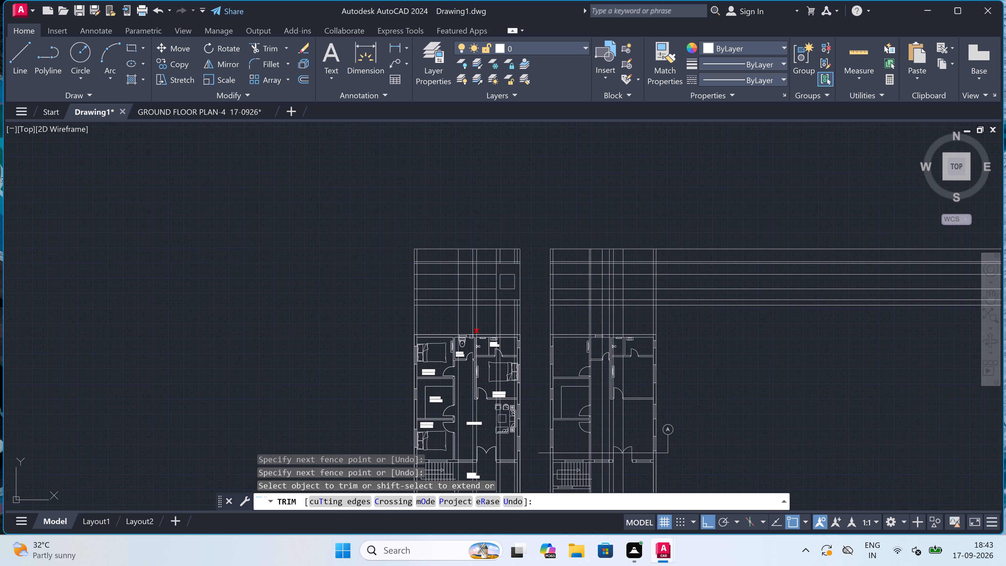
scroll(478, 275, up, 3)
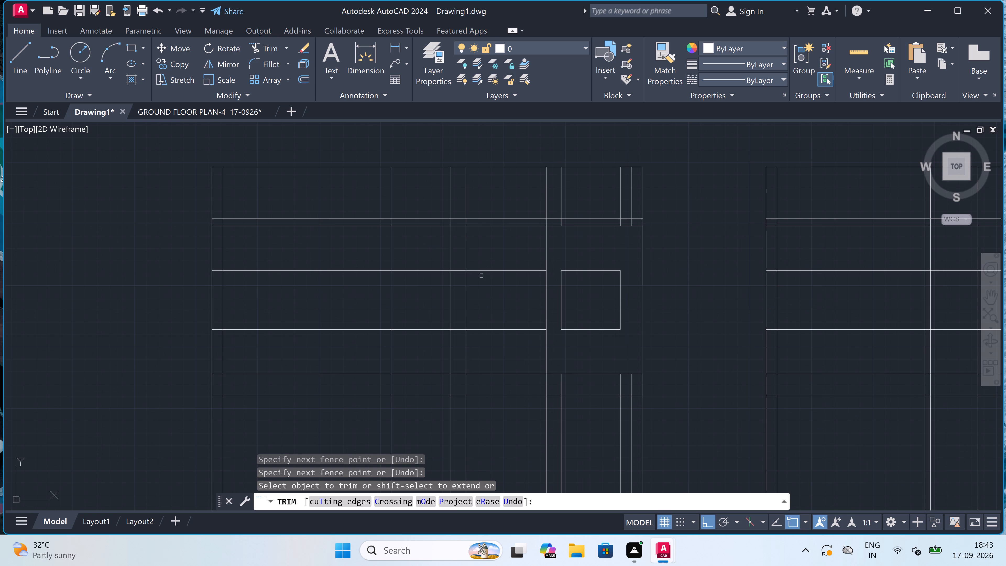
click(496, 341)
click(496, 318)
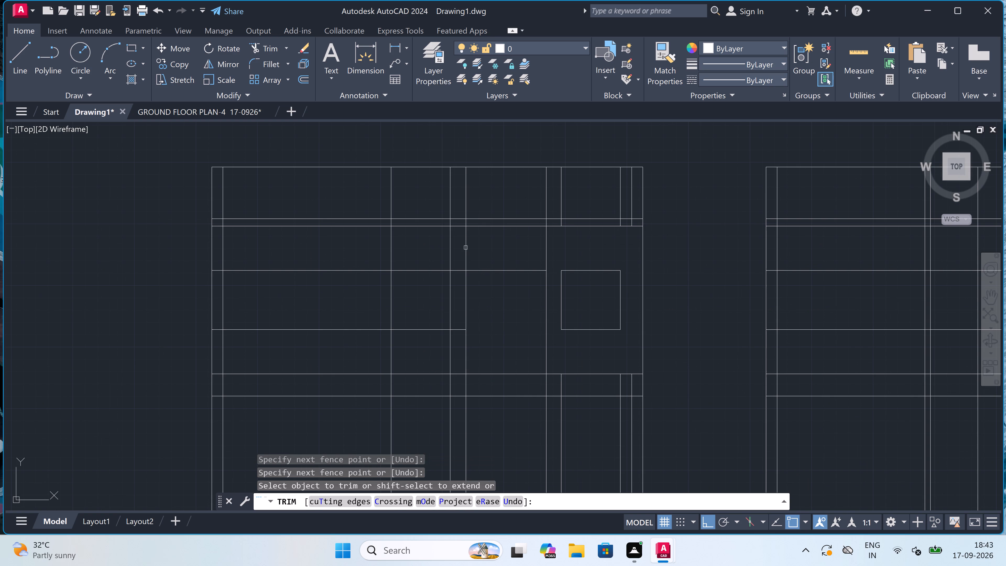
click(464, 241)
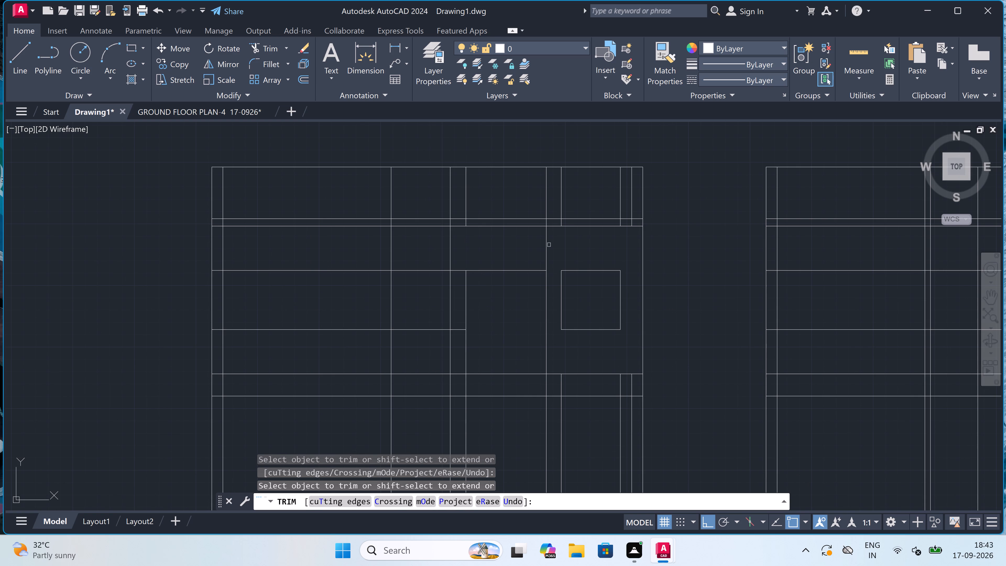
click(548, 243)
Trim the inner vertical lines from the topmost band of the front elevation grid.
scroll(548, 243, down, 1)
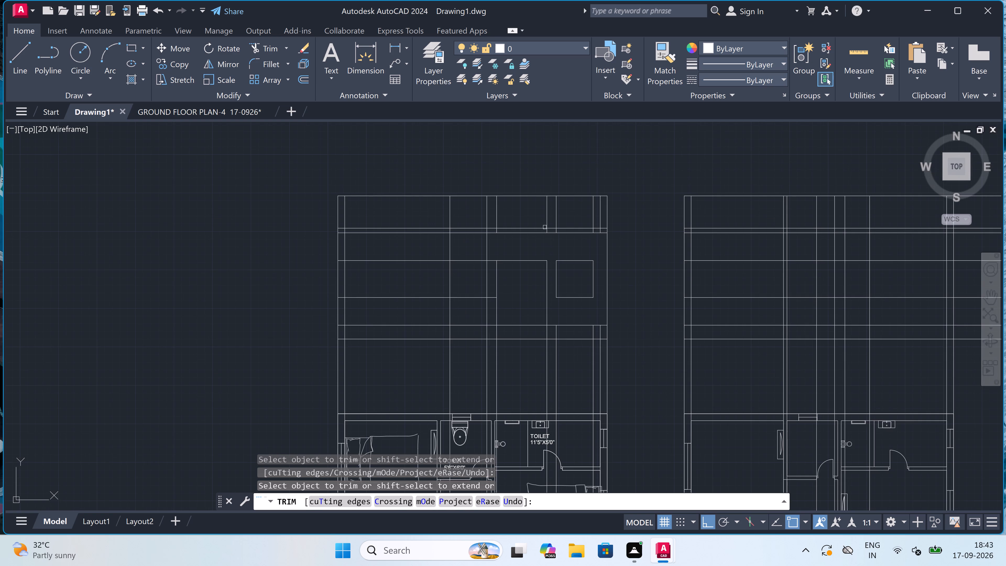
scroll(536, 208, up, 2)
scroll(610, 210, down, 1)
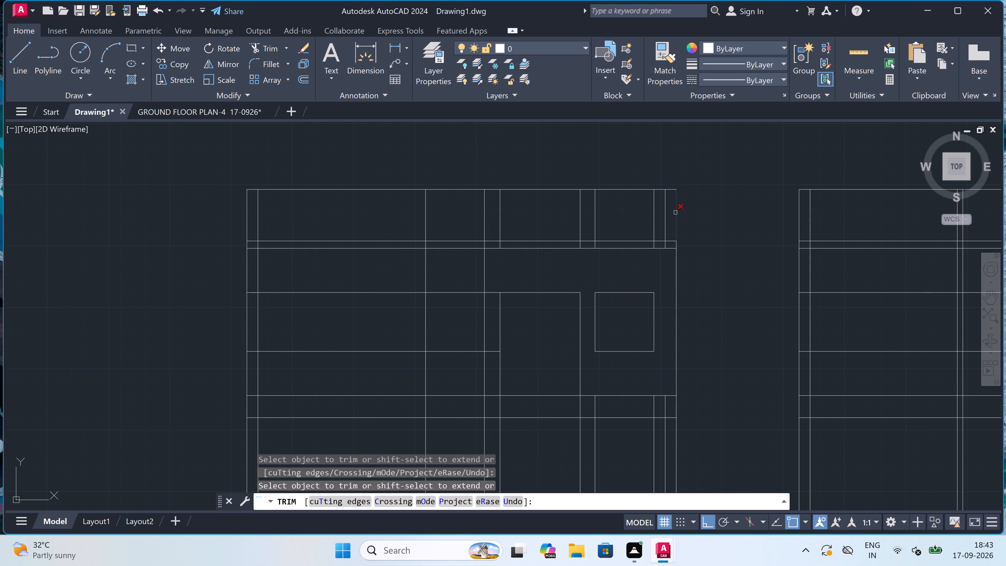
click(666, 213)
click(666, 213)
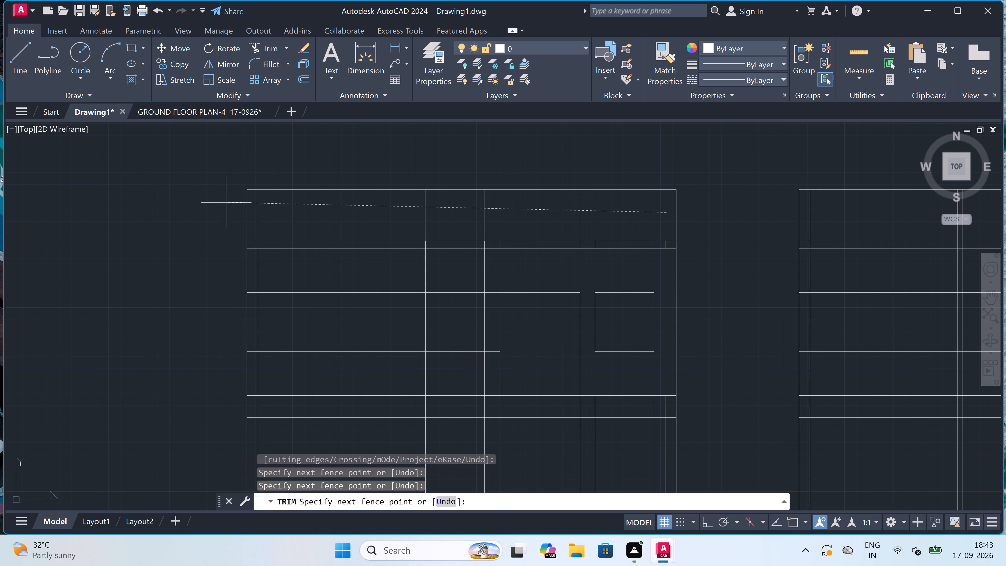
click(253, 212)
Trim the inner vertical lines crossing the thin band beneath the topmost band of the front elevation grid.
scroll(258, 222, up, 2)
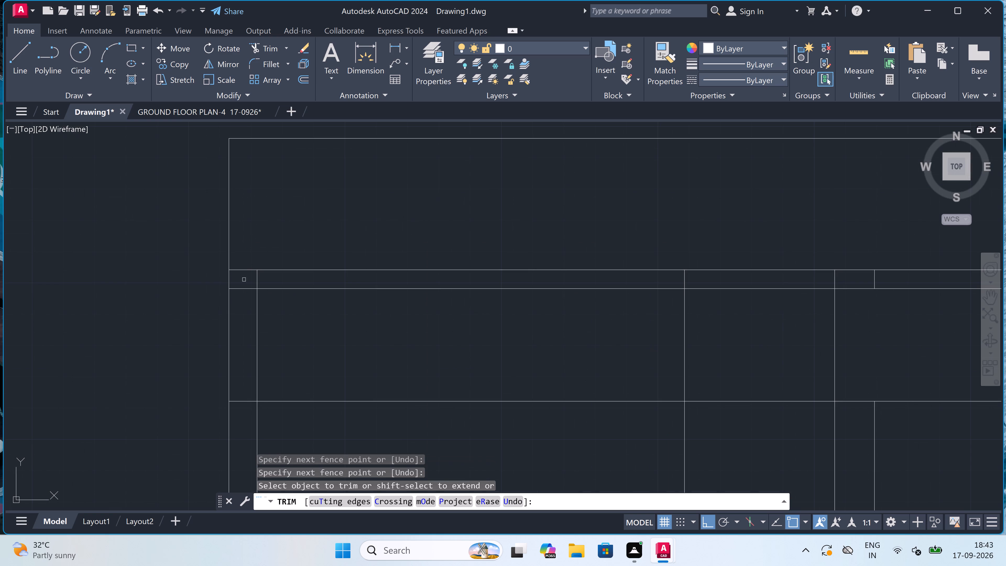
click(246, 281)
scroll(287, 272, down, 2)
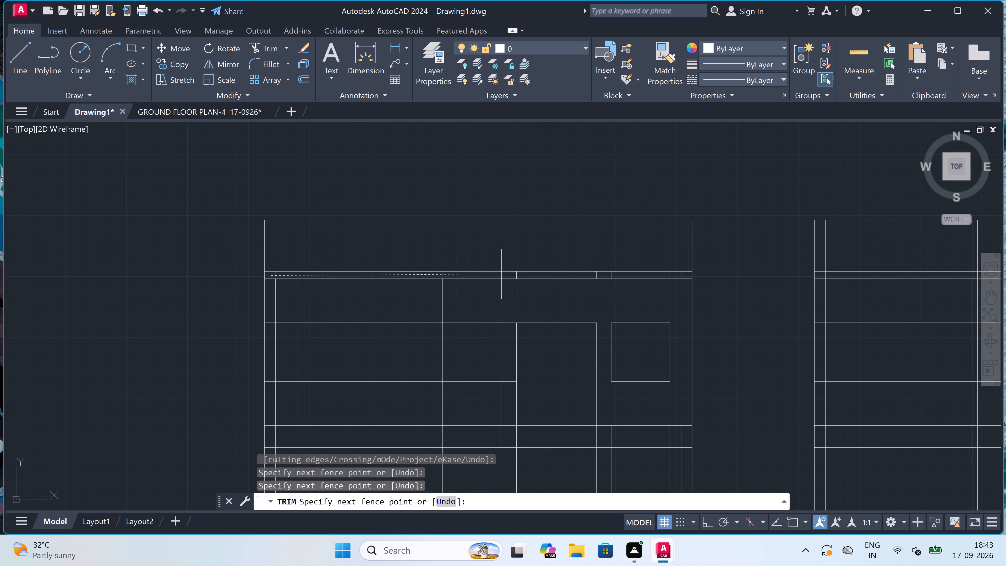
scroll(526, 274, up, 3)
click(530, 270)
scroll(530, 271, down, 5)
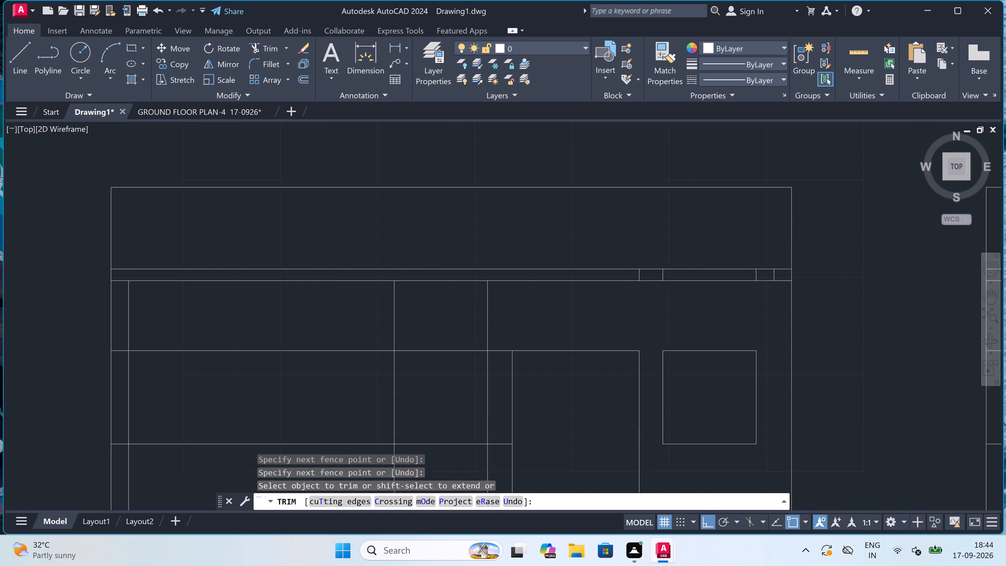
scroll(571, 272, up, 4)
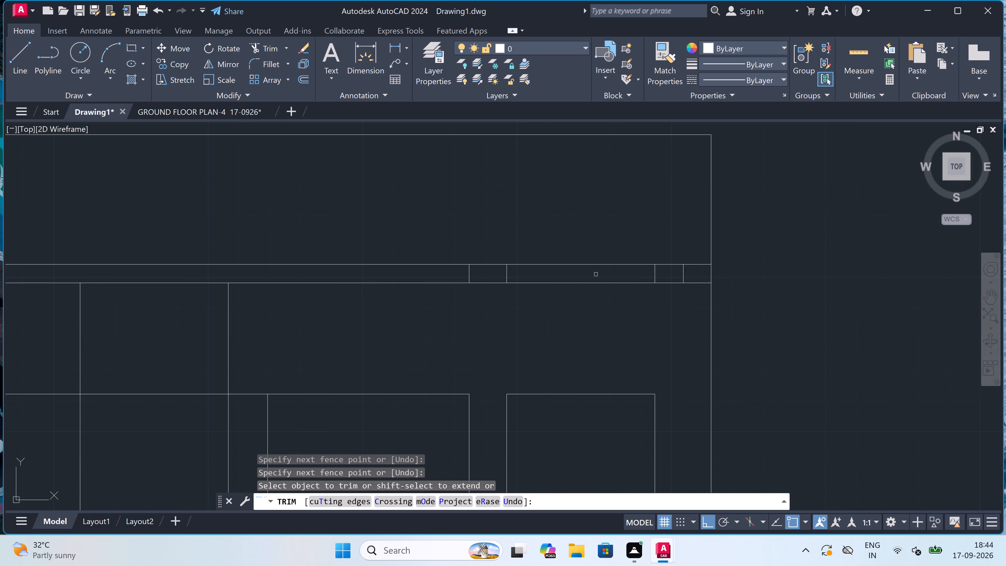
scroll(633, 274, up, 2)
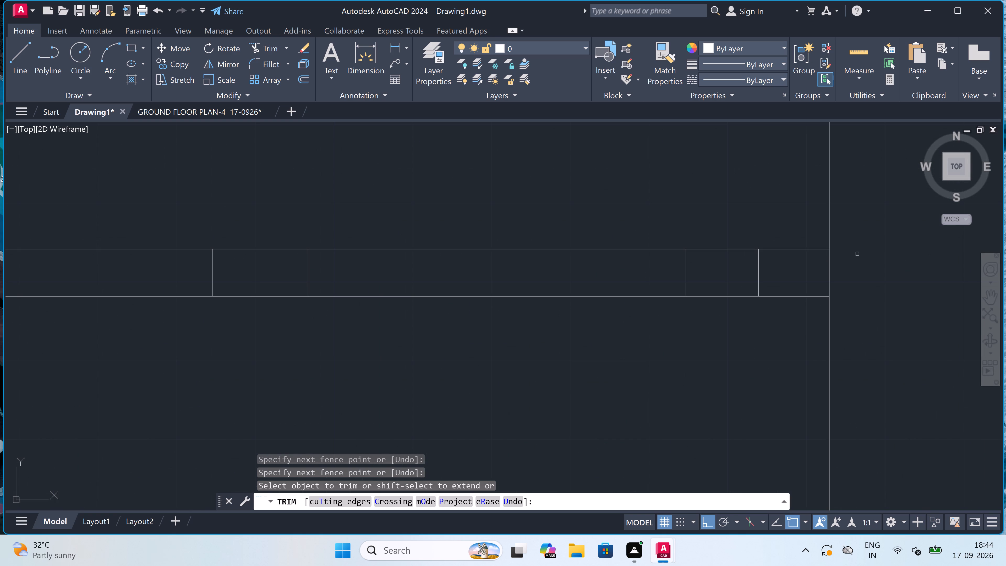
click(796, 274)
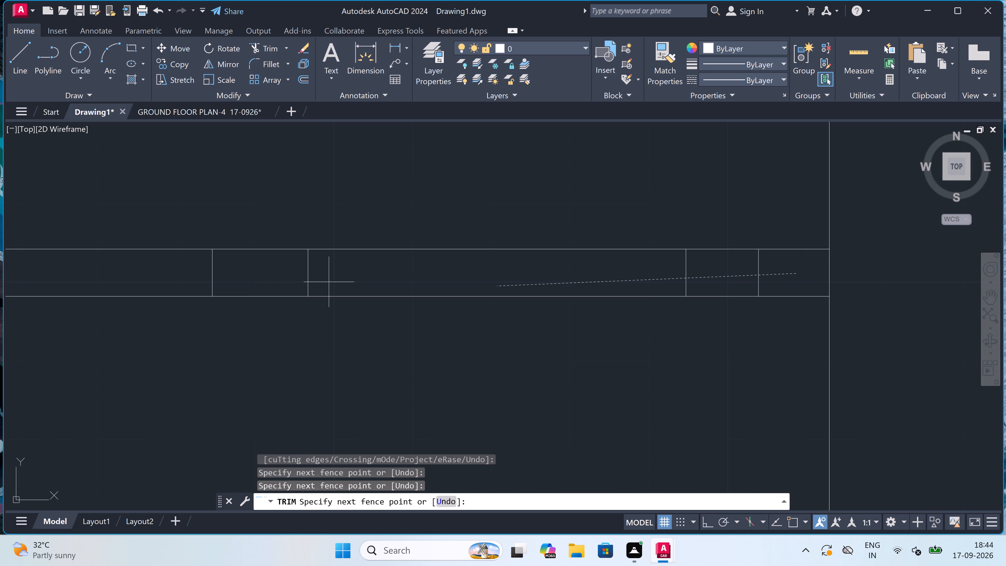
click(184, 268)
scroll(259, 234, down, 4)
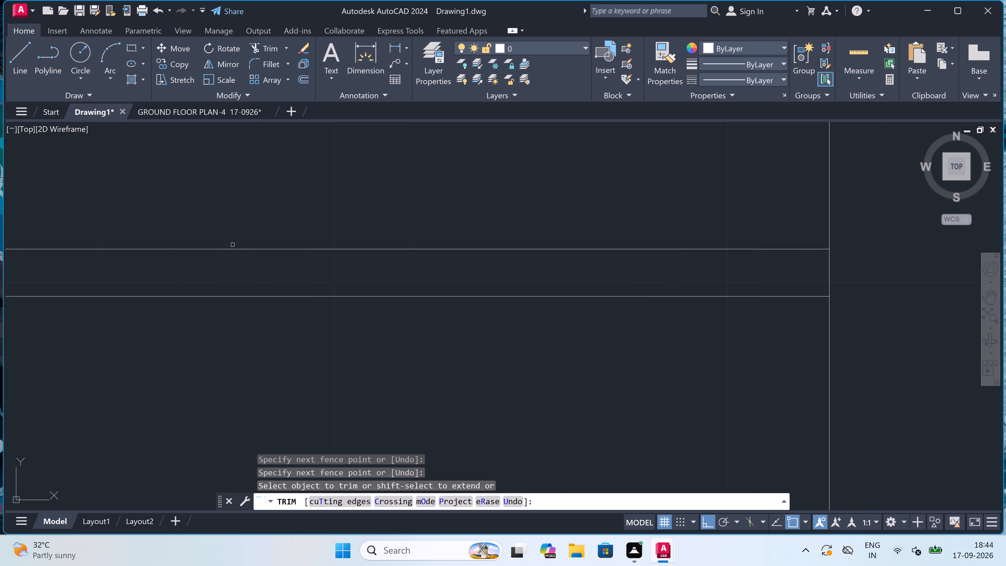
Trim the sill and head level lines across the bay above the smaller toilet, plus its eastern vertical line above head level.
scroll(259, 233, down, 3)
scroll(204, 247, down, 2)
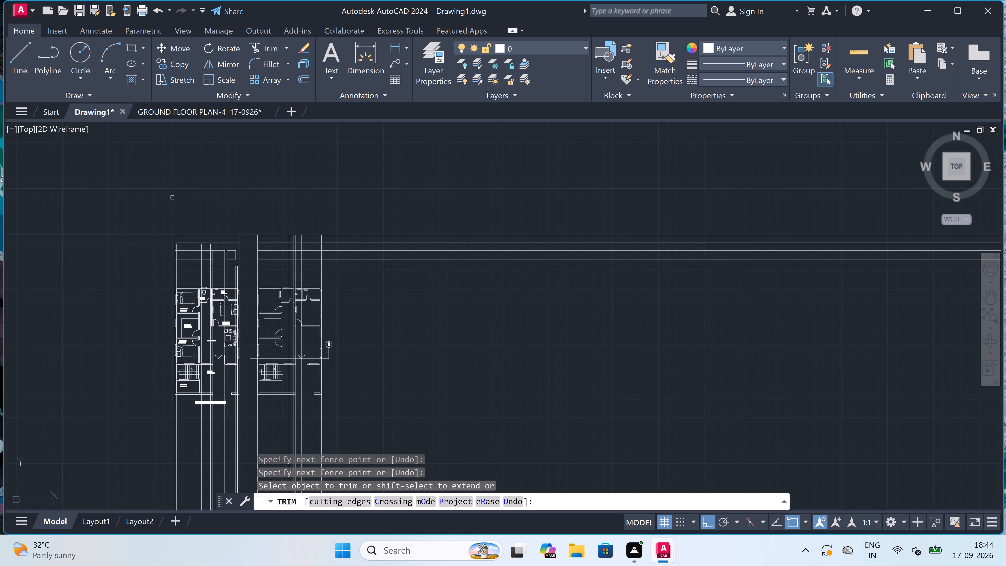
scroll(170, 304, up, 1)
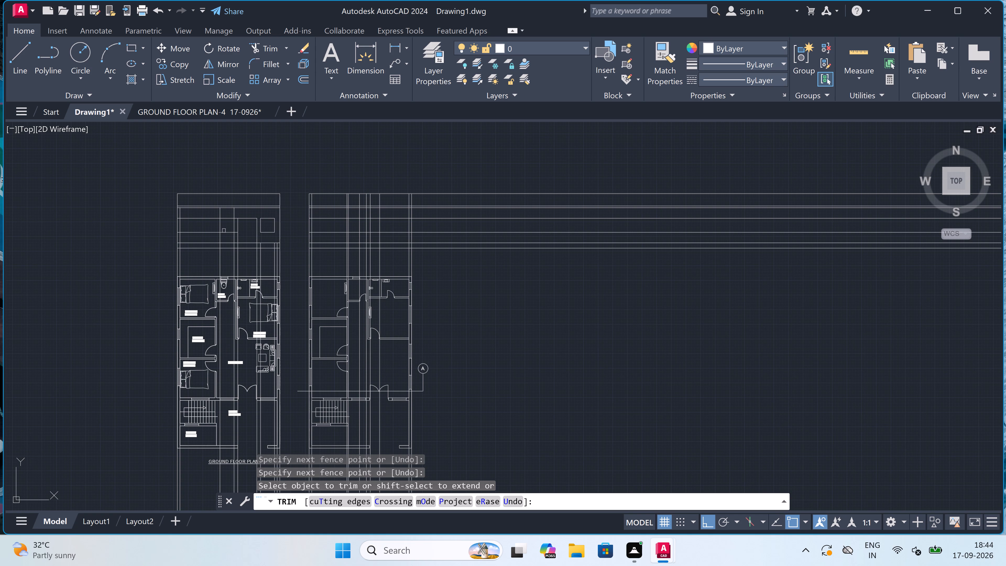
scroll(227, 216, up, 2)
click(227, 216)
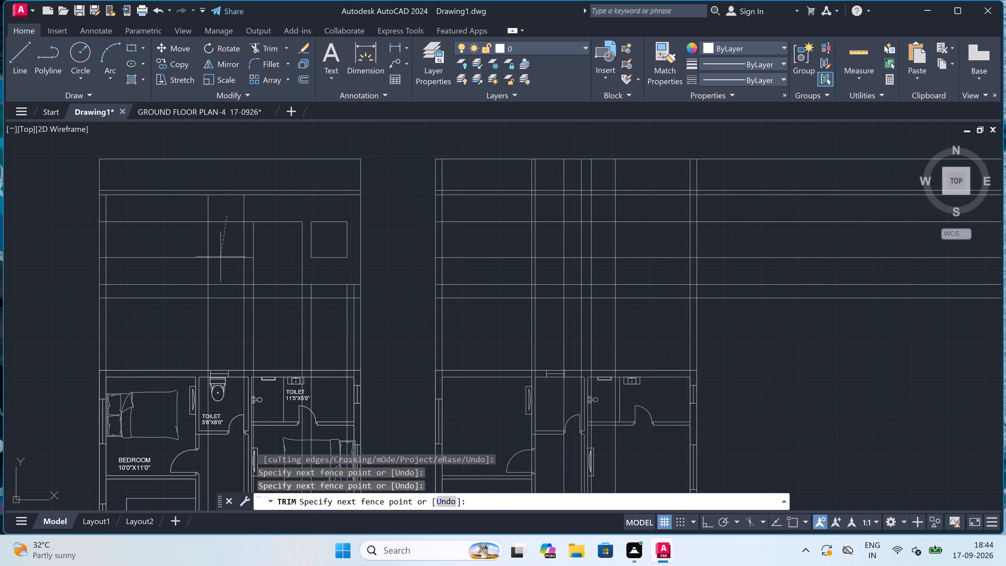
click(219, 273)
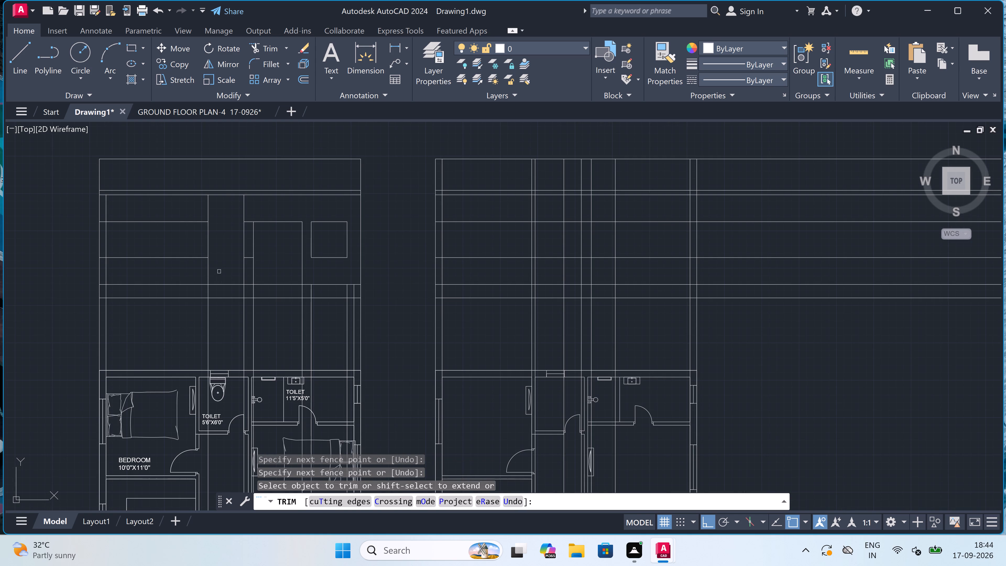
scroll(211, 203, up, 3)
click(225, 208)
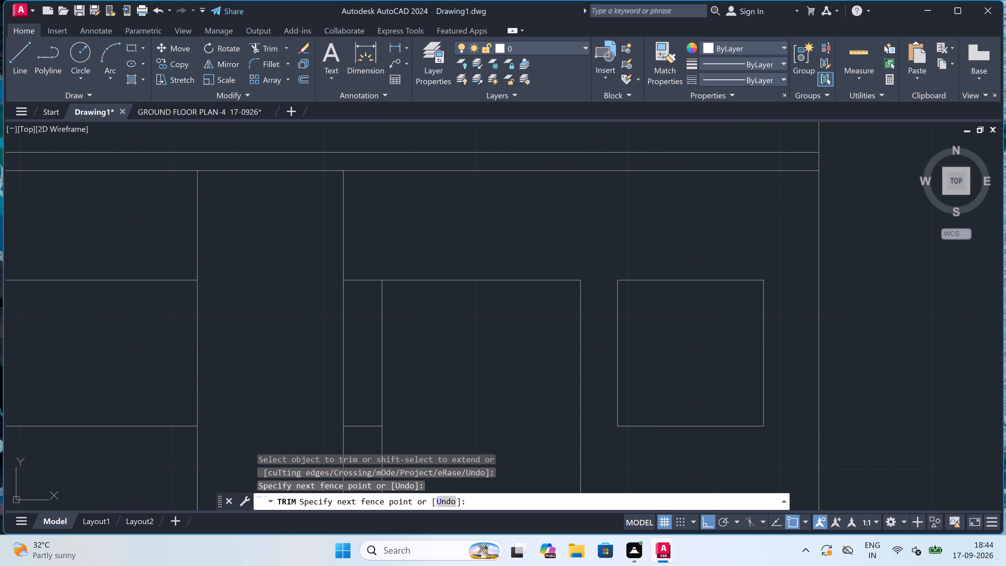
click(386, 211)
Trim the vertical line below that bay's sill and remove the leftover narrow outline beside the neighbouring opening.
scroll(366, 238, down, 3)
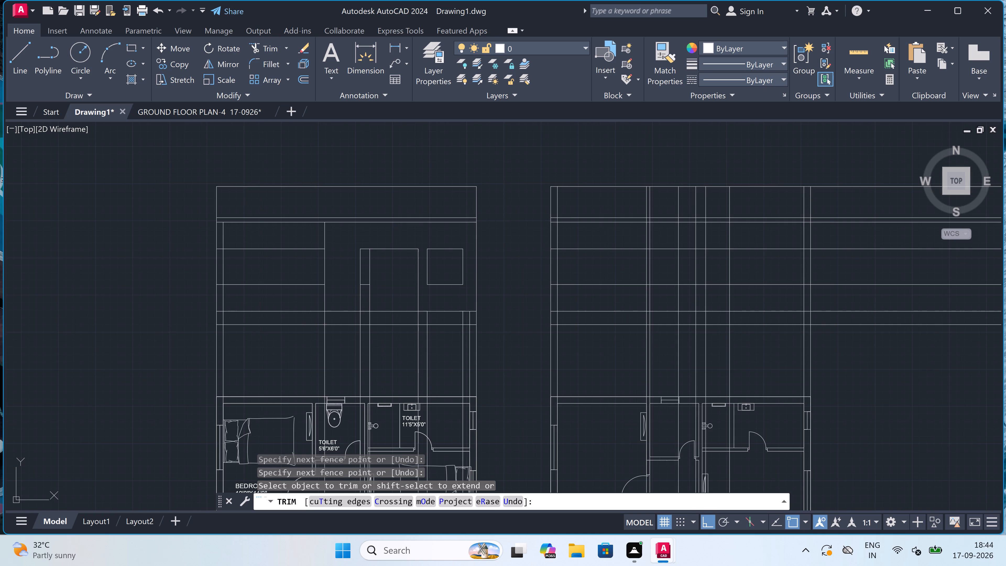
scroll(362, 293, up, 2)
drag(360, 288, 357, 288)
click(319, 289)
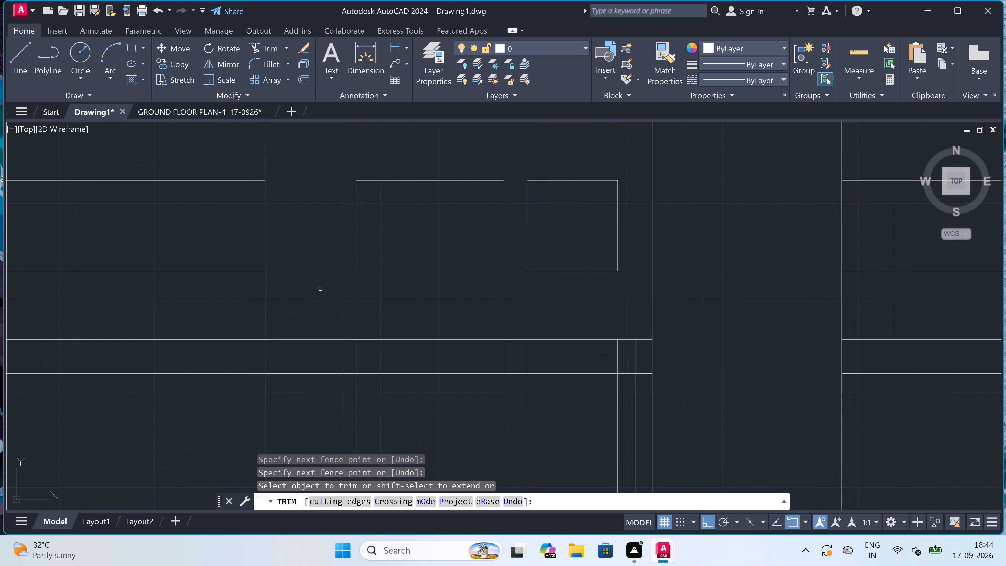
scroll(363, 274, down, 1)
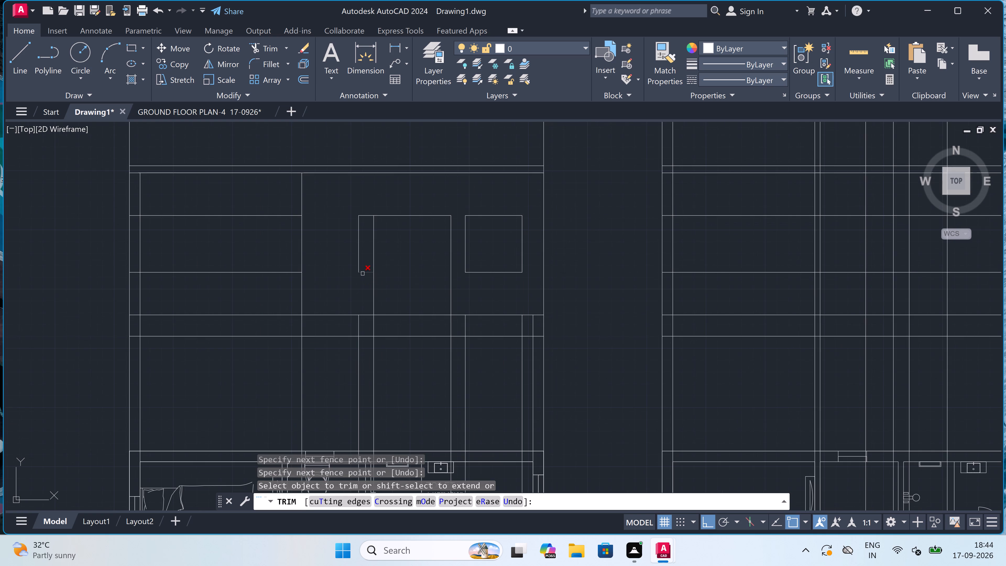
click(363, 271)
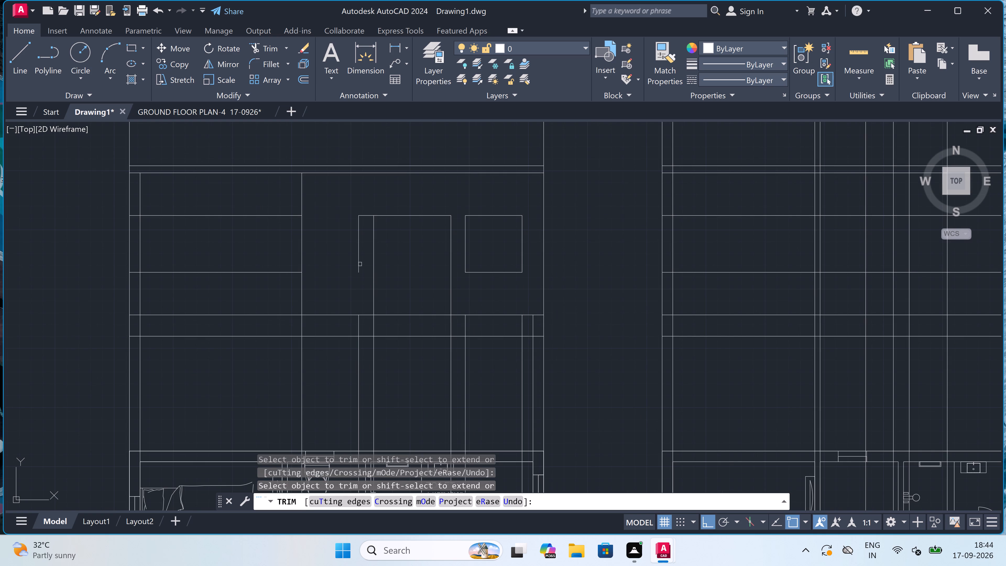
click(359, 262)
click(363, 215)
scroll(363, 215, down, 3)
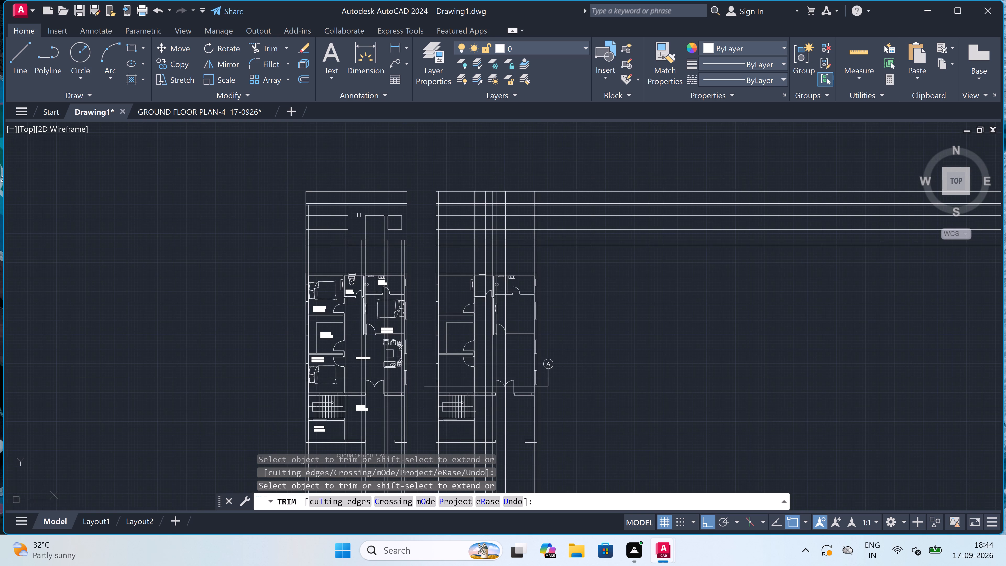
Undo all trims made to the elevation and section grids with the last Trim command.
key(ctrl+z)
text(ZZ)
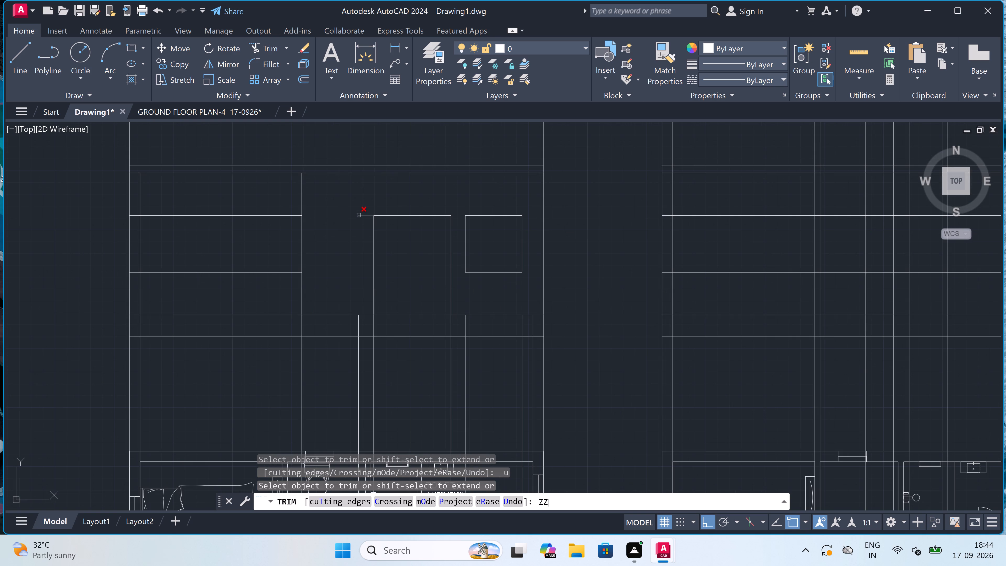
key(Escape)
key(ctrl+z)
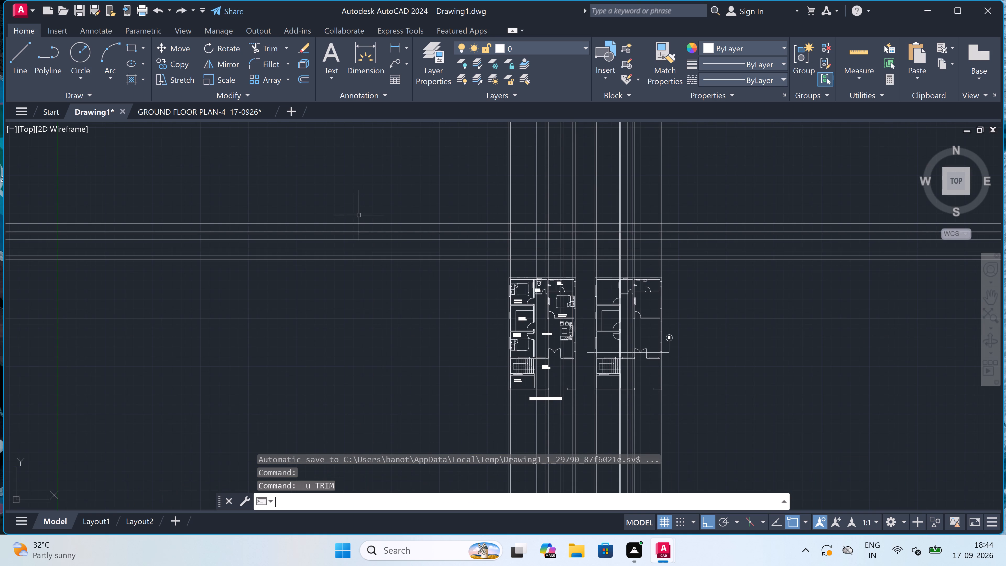
Trim off all vertical construction lines above the topmost horizontal level line, across both grids.
scroll(416, 232, down, 2)
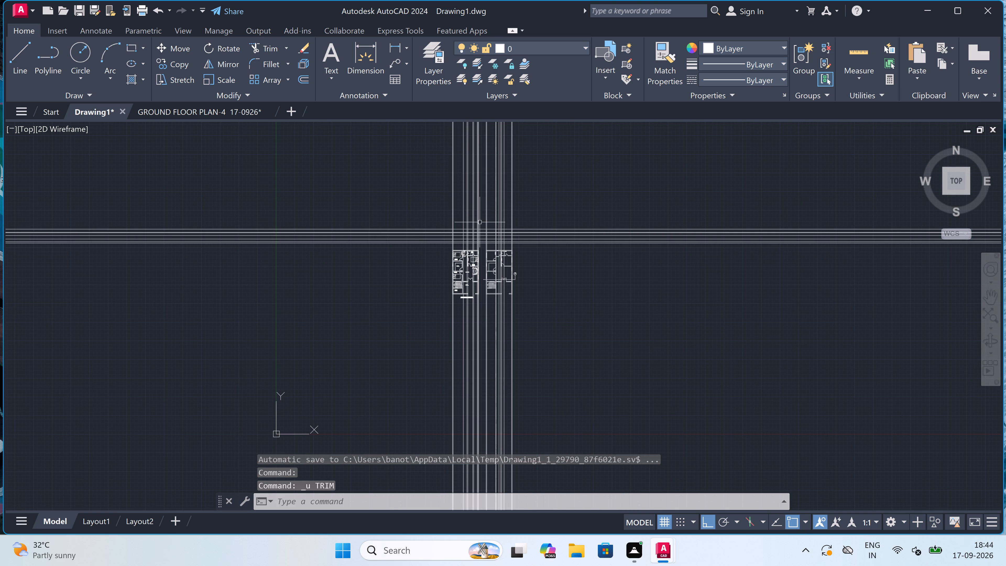
scroll(475, 220, up, 4)
scroll(475, 221, down, 1)
text(TR)
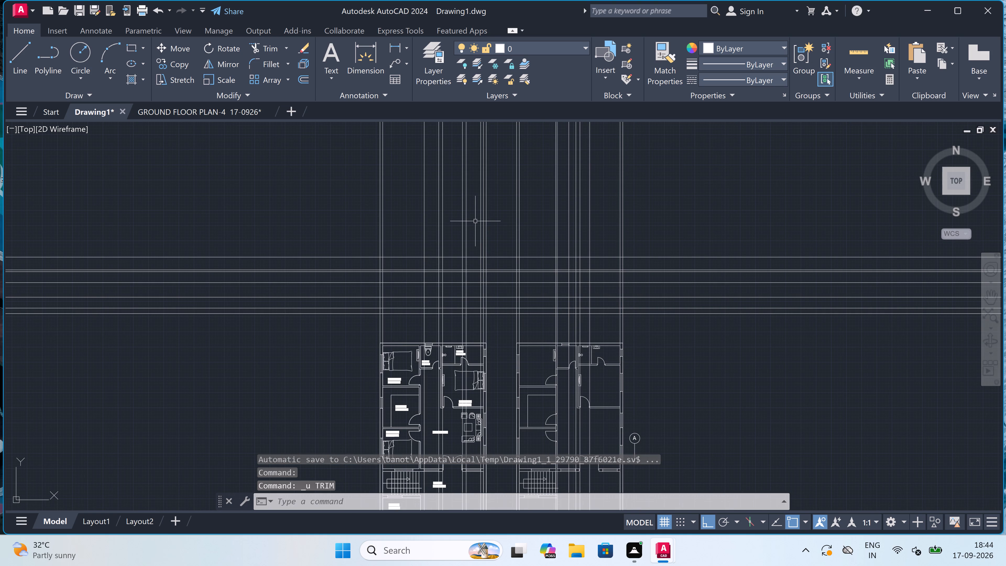
key(space)
click(323, 213)
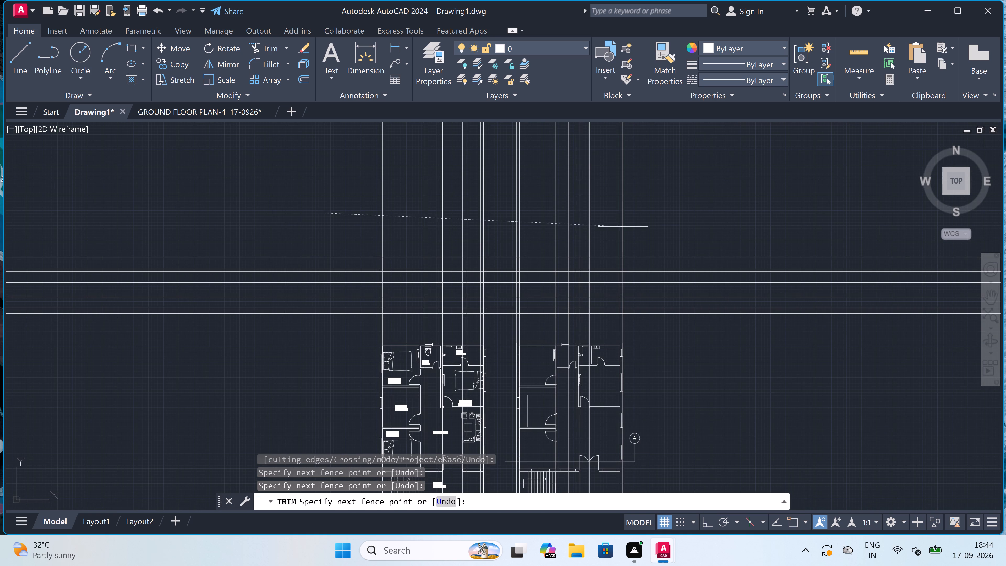
double_click(680, 208)
Trim the horizontal level lines east of the section grid, in the gap between the two grids, and west of the front elevation grid.
drag(697, 321, 690, 308)
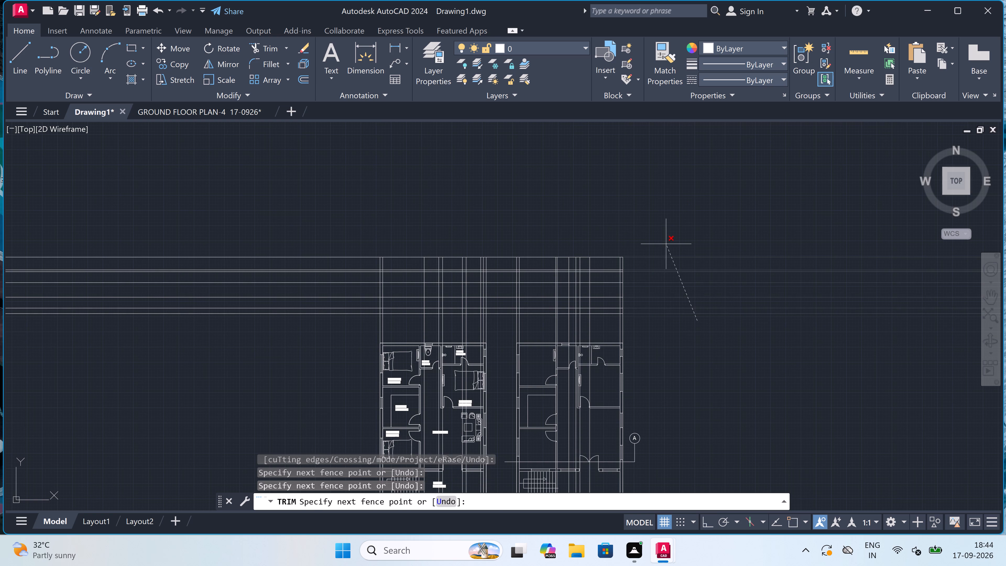
click(666, 244)
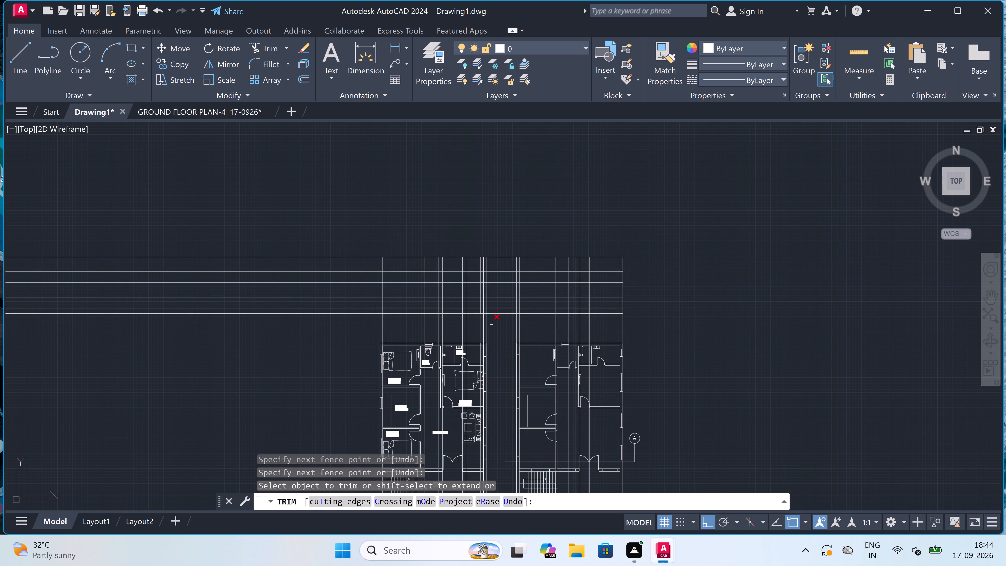
click(503, 325)
double_click(493, 246)
click(282, 332)
double_click(321, 210)
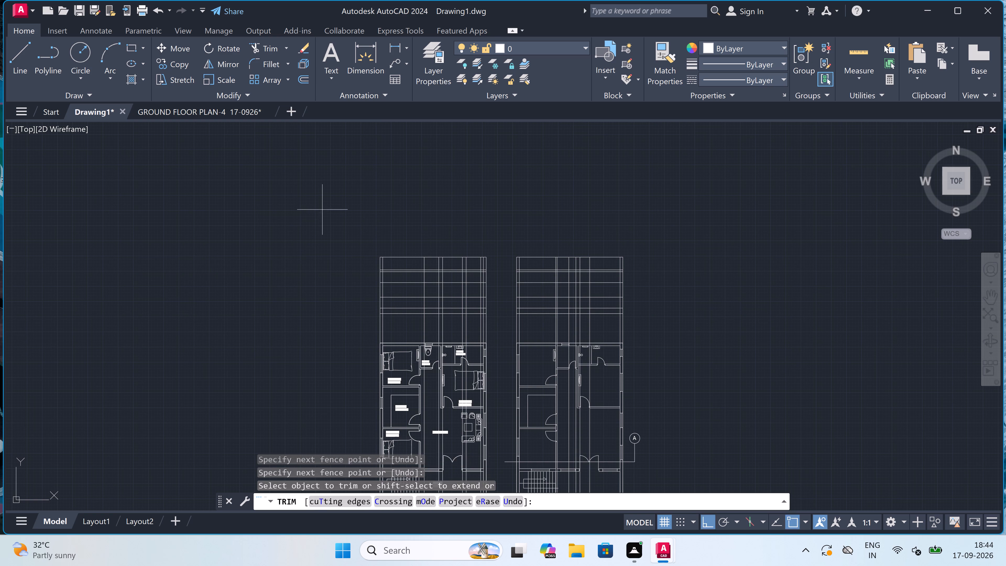
Trim the interior vertical lines out of the topmost horizontal band of the front elevation grid, keeping its outer edges.
key(Escape)
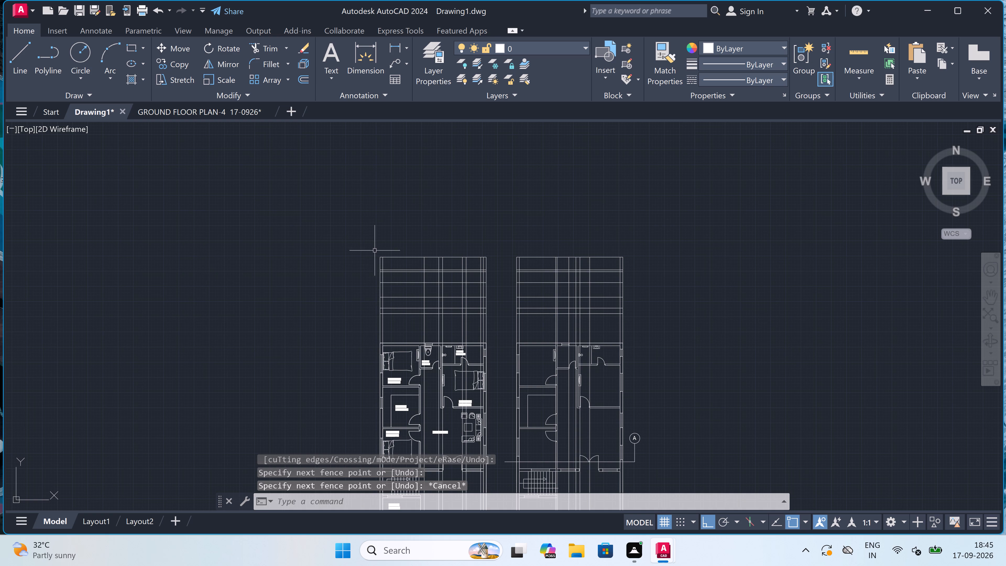
key(space)
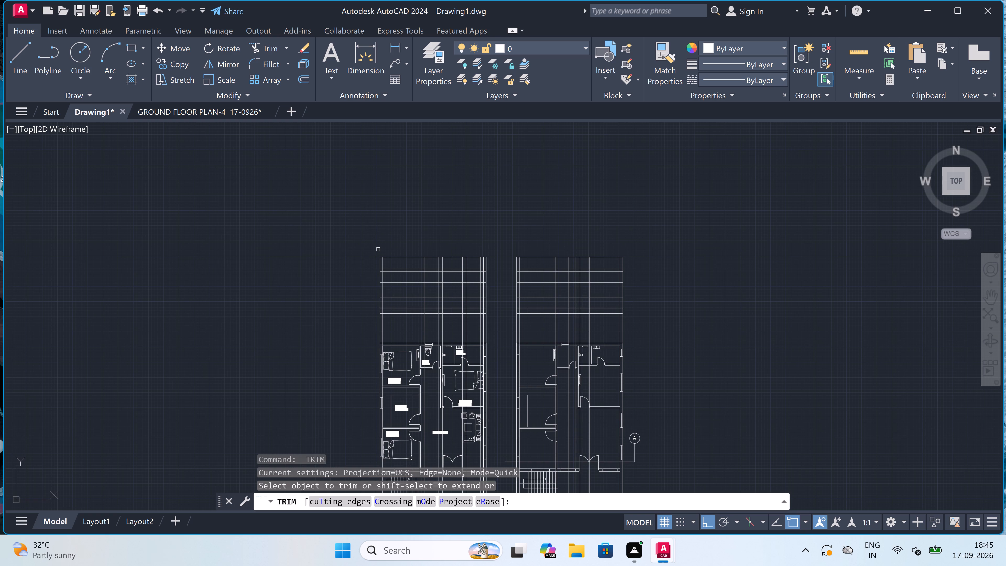
scroll(431, 278, up, 2)
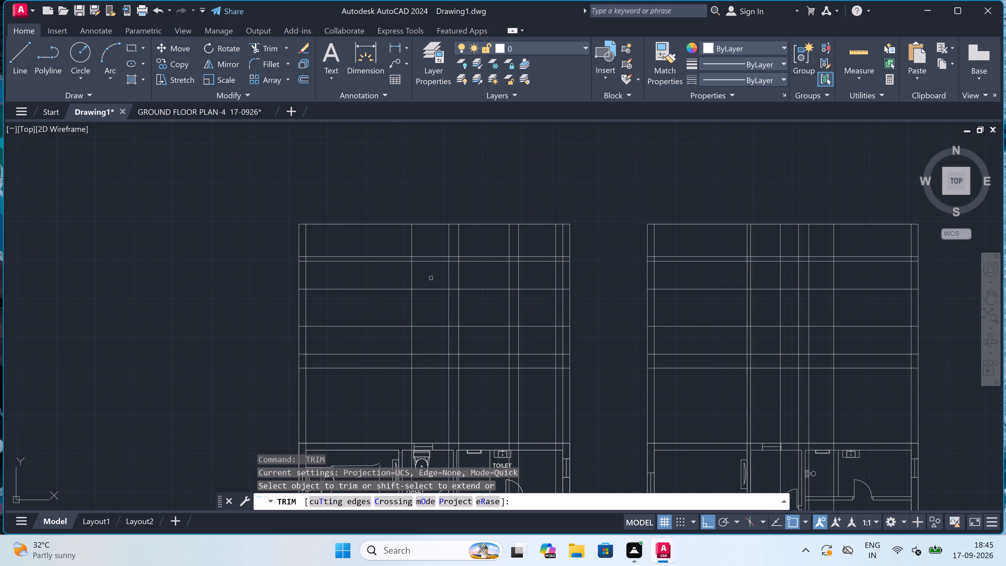
scroll(404, 231, up, 2)
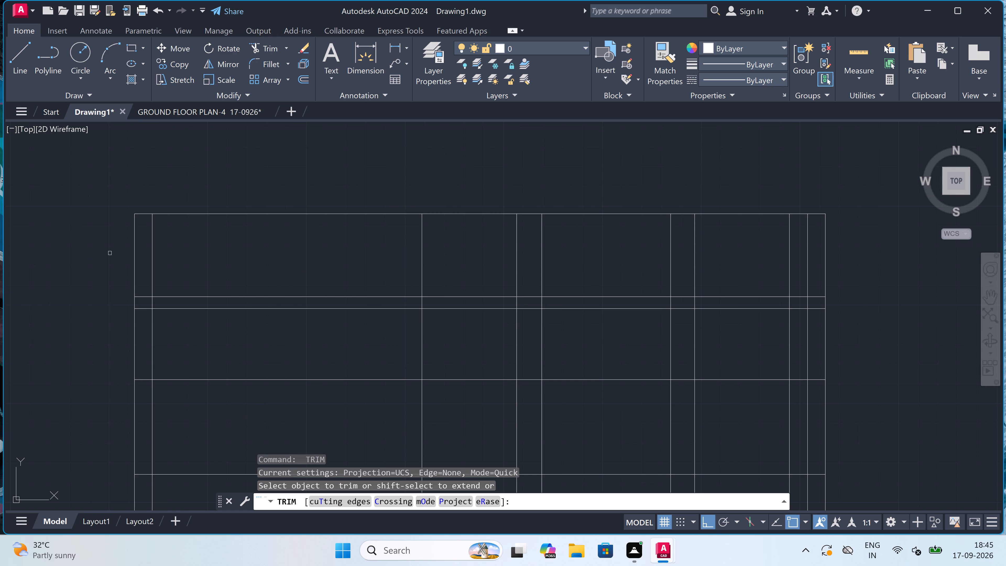
click(147, 249)
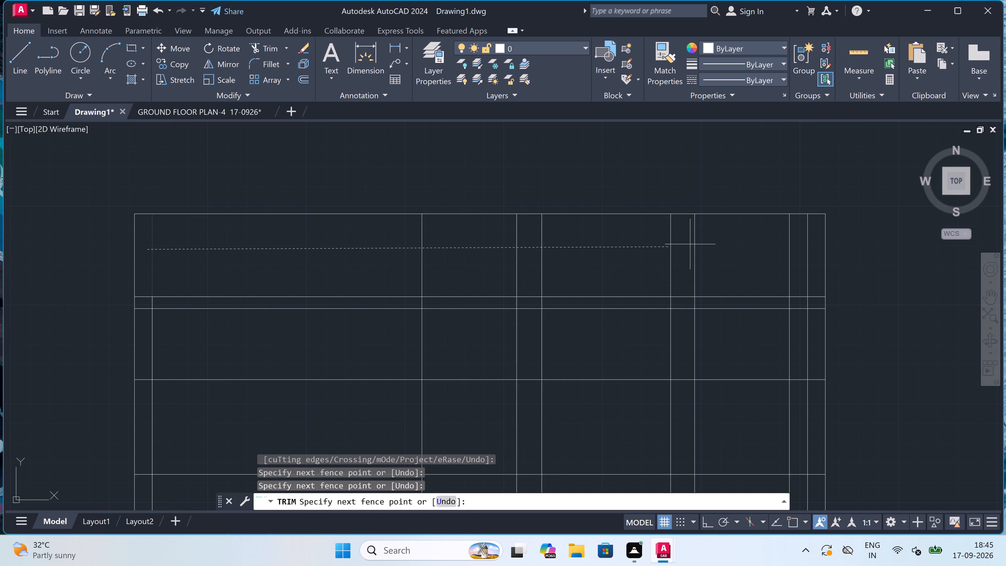
click(814, 244)
Trim the interior vertical lines inside the narrow slab band directly below the front elevation's top band.
scroll(796, 285, up, 1)
click(823, 310)
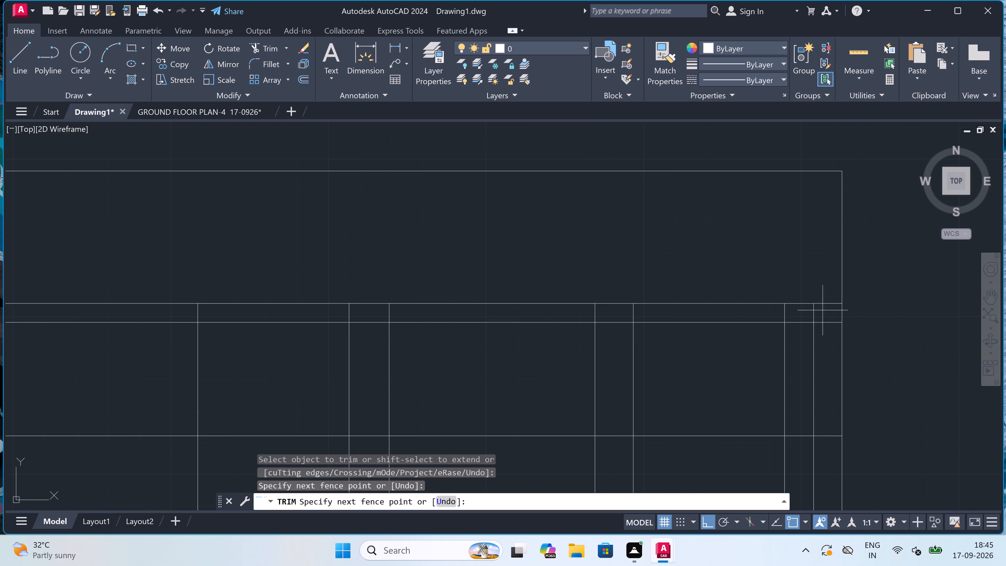
scroll(812, 310, down, 2)
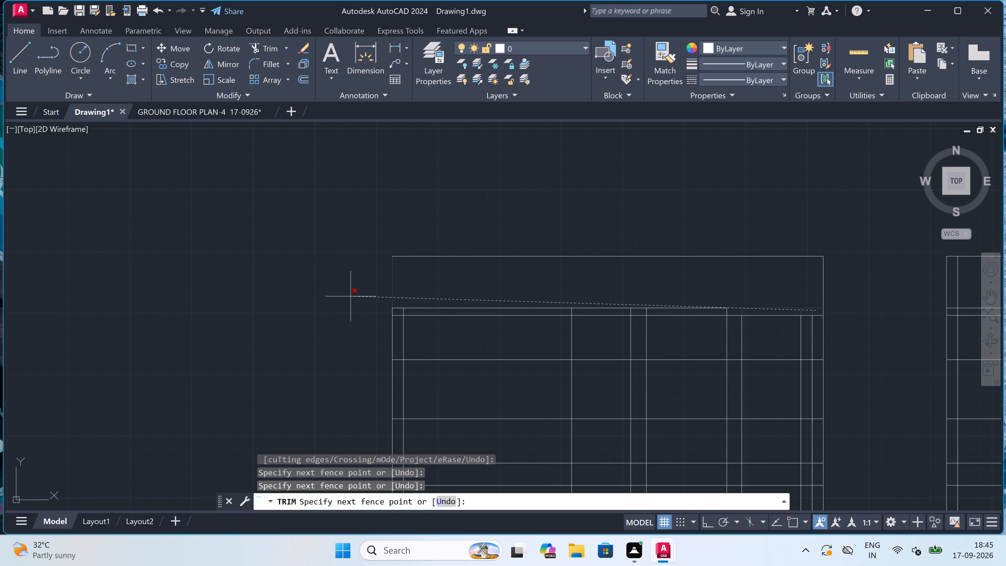
scroll(394, 313, up, 3)
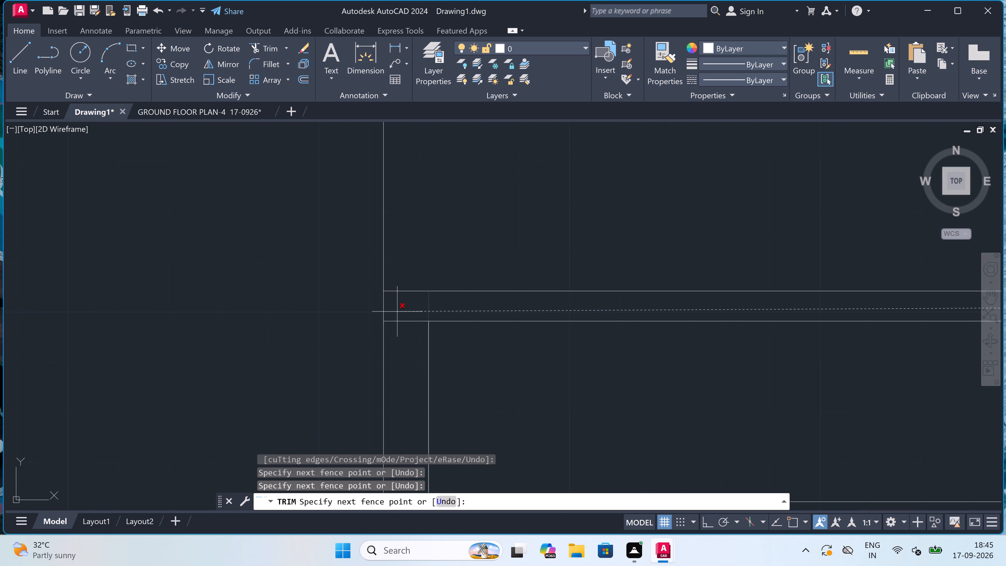
click(399, 312)
scroll(399, 311, down, 5)
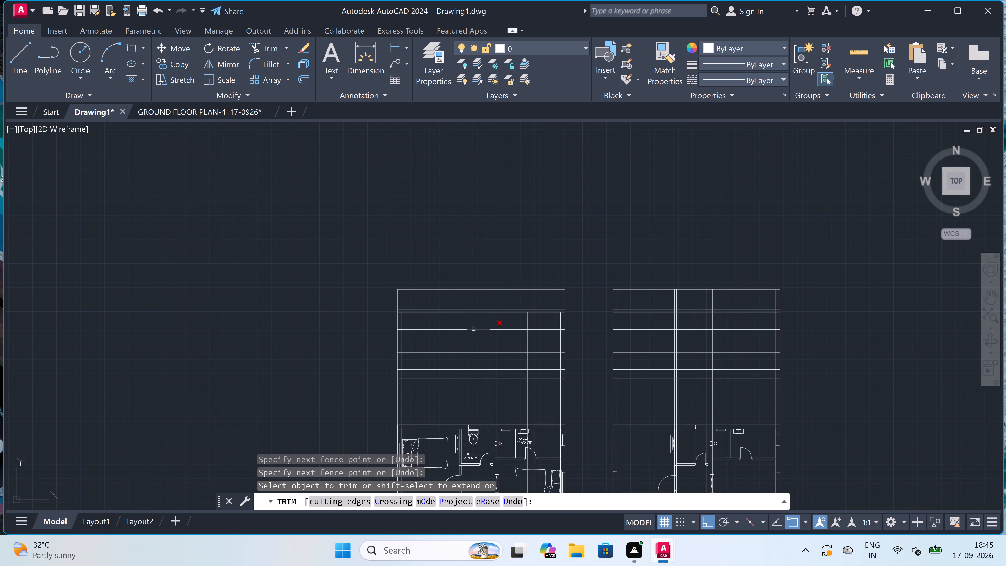
Trim the front elevation's opening verticals between the slab underside and the opening head line, keeping the inner wall lines at both ends.
scroll(566, 327, up, 3)
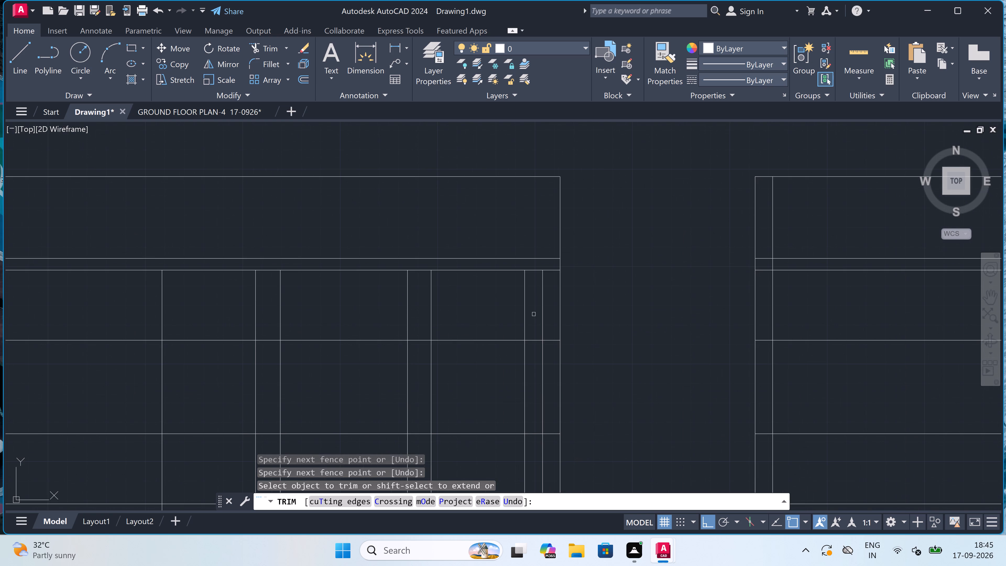
drag(533, 312, 530, 313)
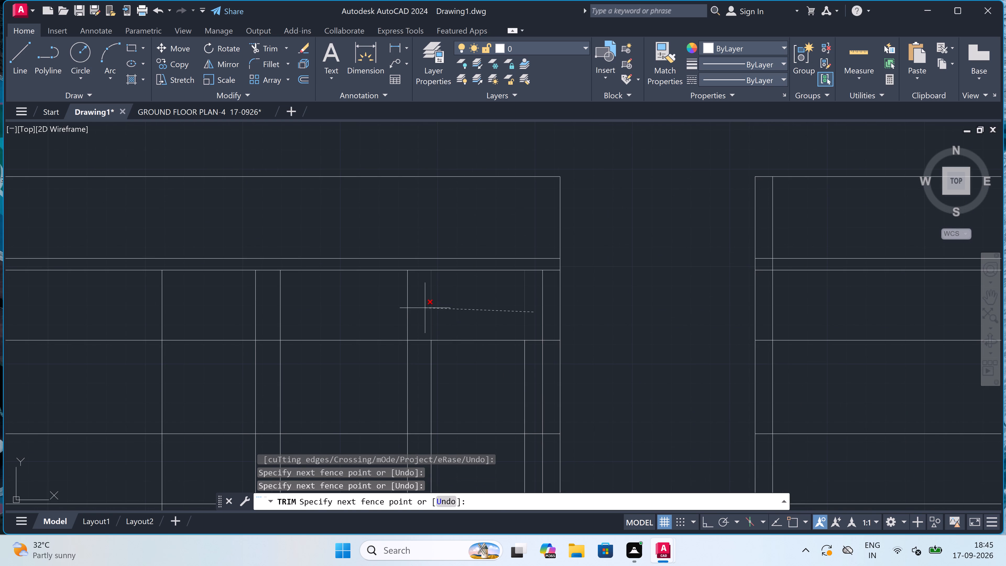
click(425, 308)
click(436, 307)
click(278, 301)
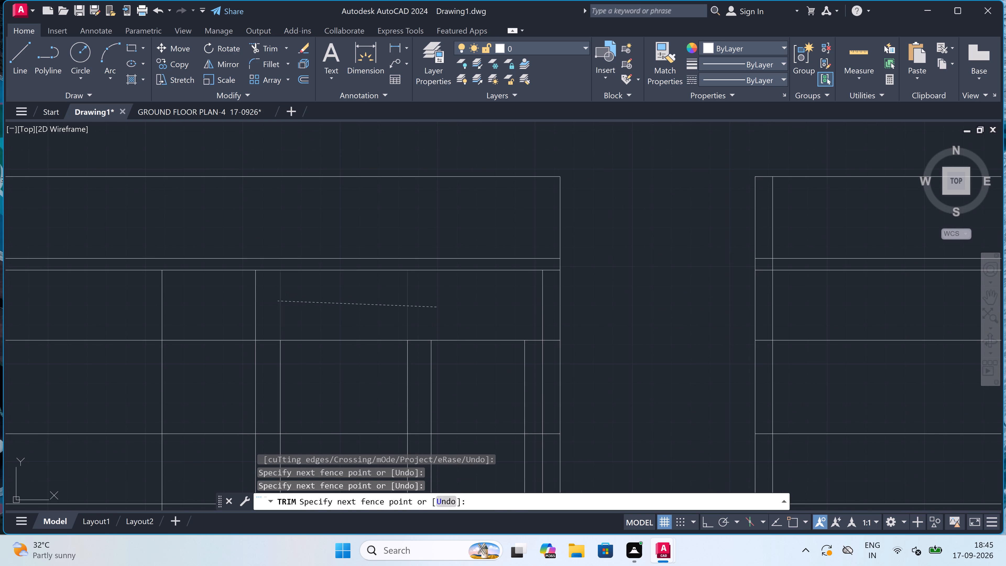
scroll(278, 301, down, 3)
scroll(246, 303, up, 3)
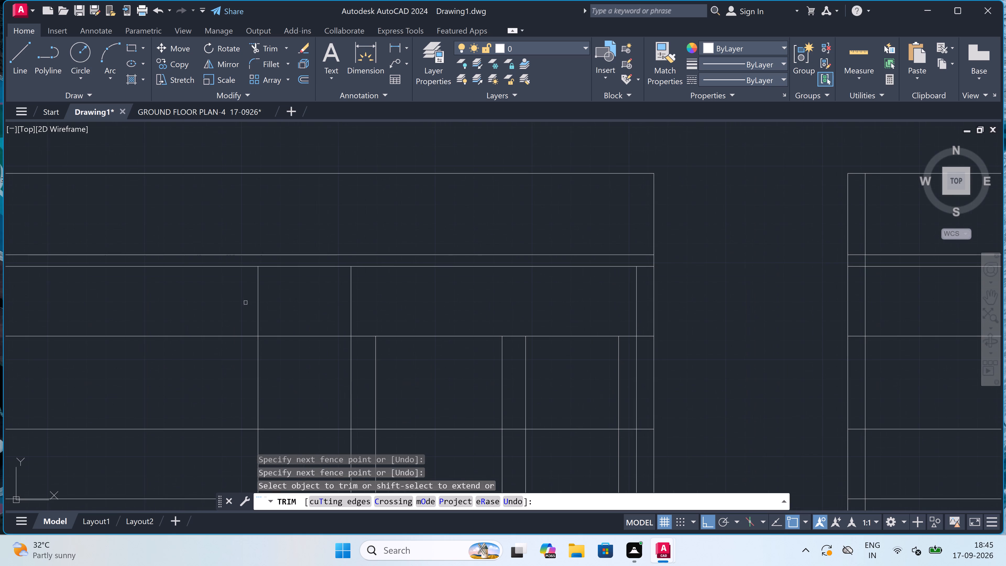
drag(245, 303, 248, 303)
click(356, 311)
Trim the window verticals between the sill line and the level line below, keeping the two central door lines.
scroll(356, 310, down, 4)
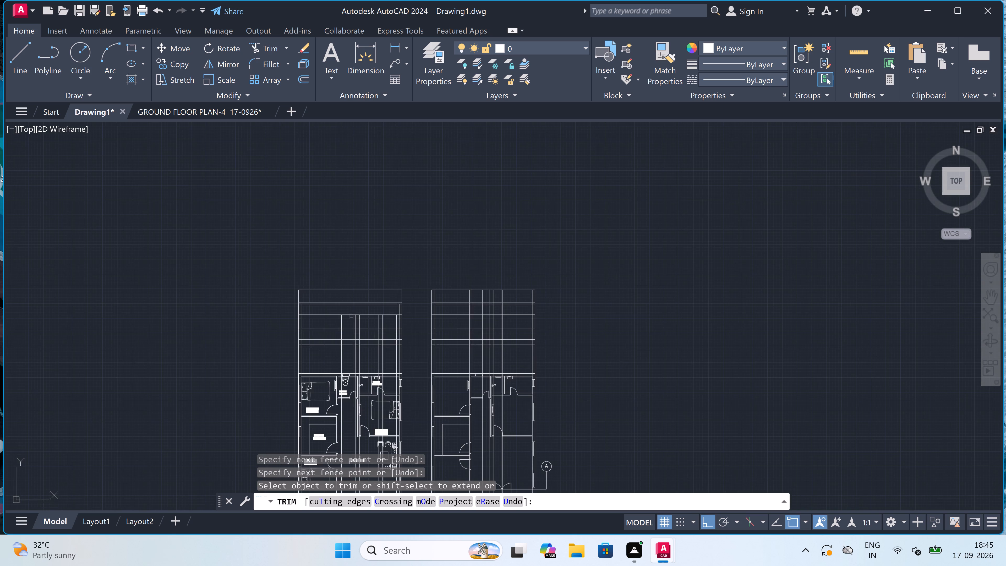
scroll(346, 329, up, 3)
click(312, 353)
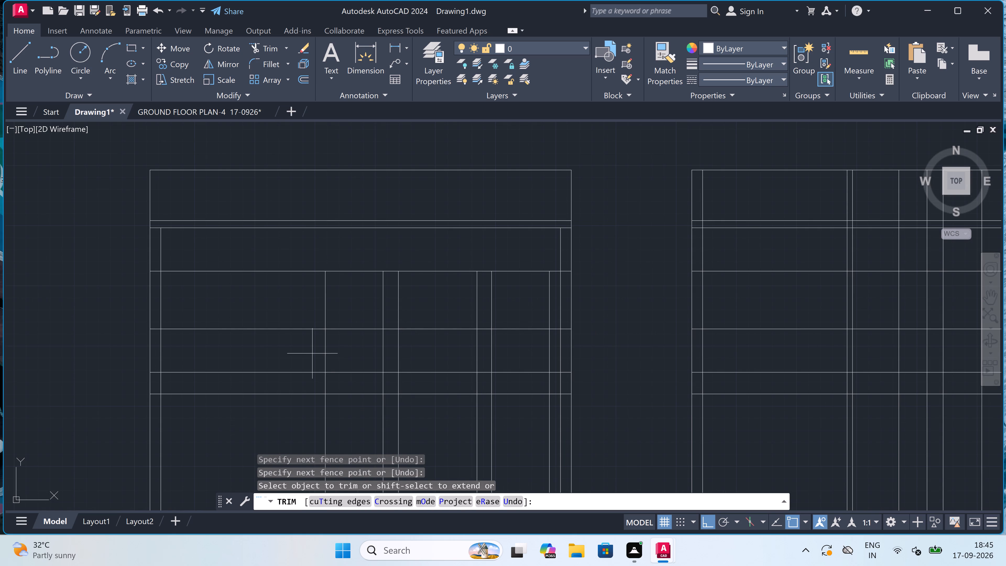
click(389, 359)
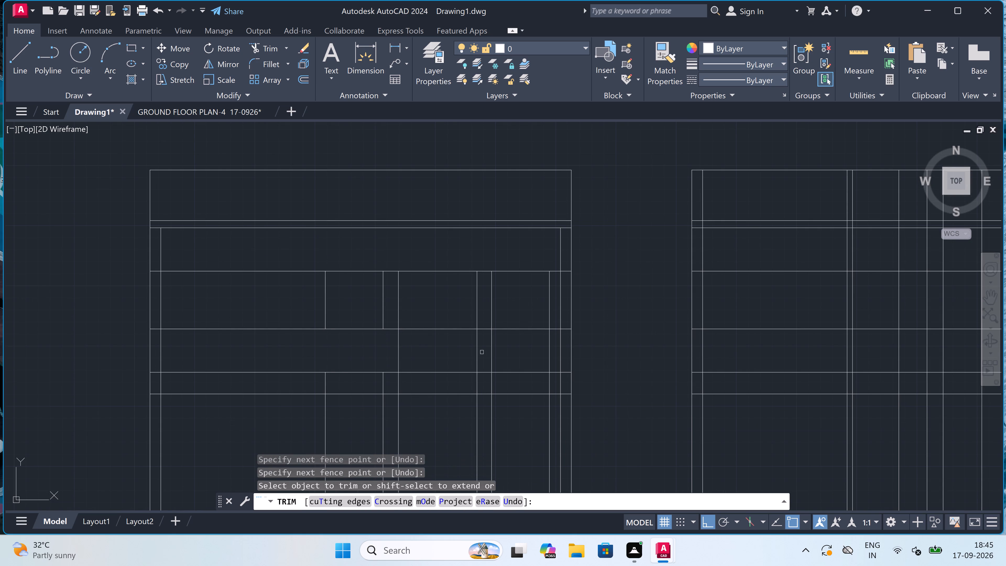
click(486, 352)
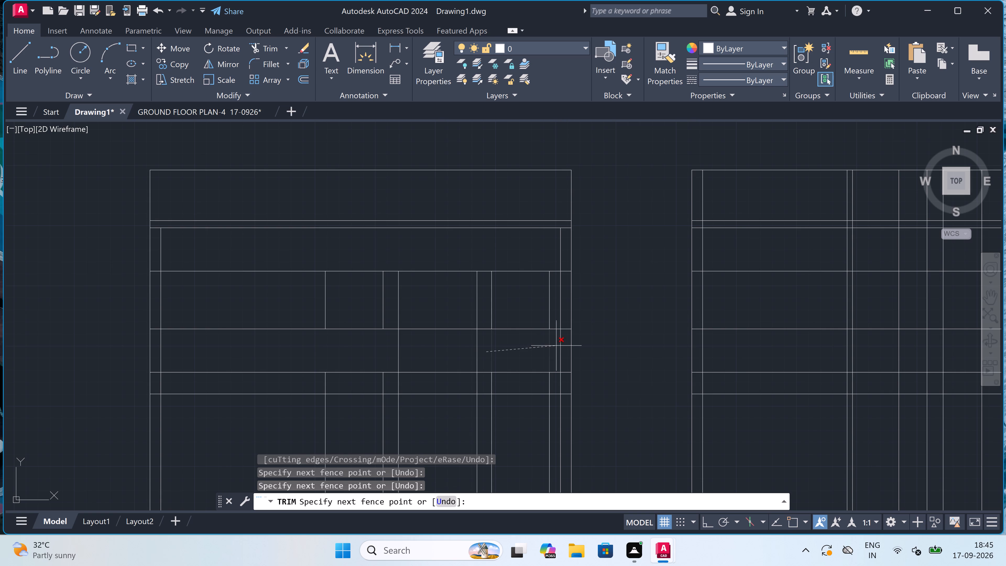
triple_click(556, 346)
double_click(566, 341)
Clear the head, sill and inner wall line segments between the easternmost window opening and the elevation's east edge.
click(562, 340)
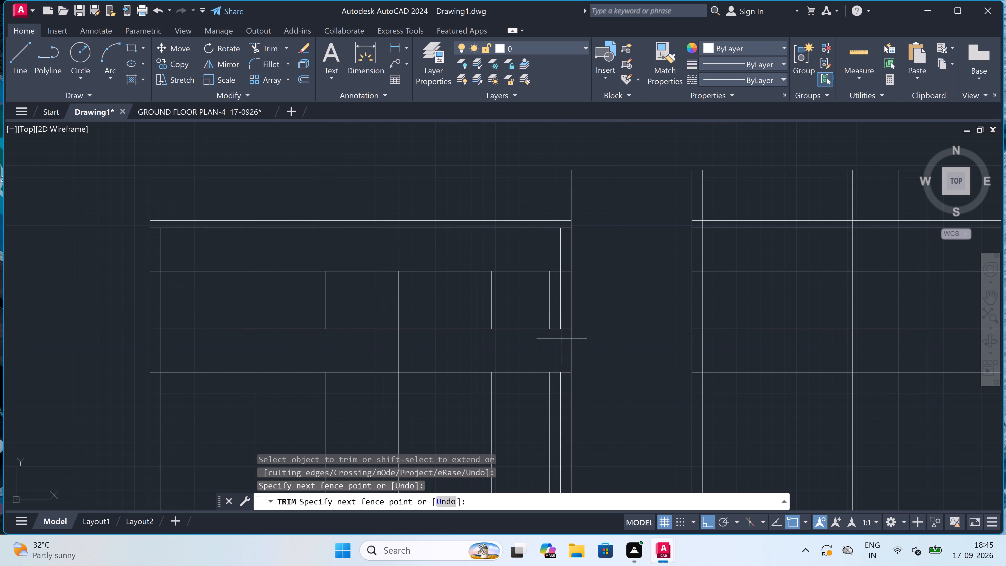
click(565, 257)
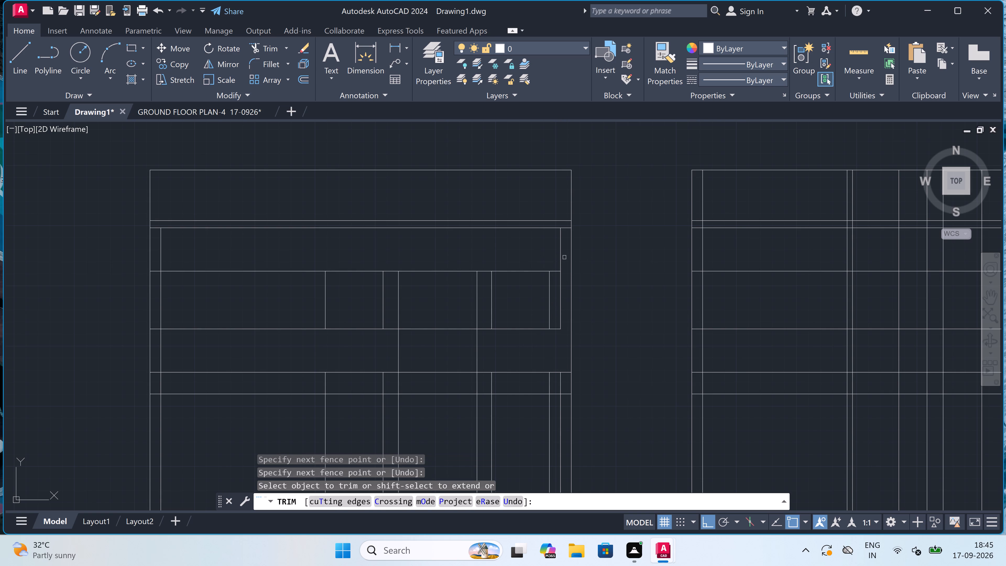
drag(564, 257, 557, 259)
click(544, 257)
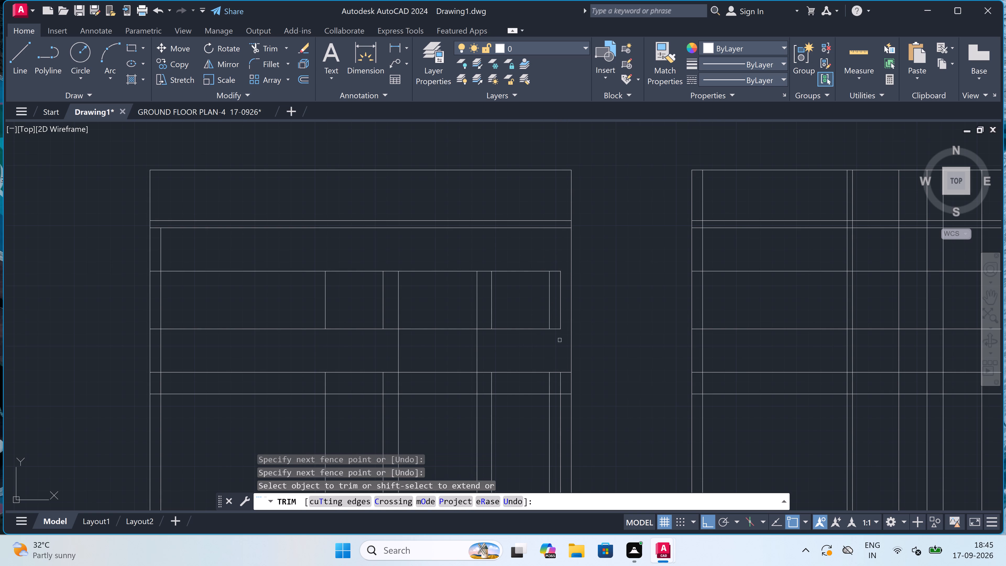
click(555, 340)
click(554, 335)
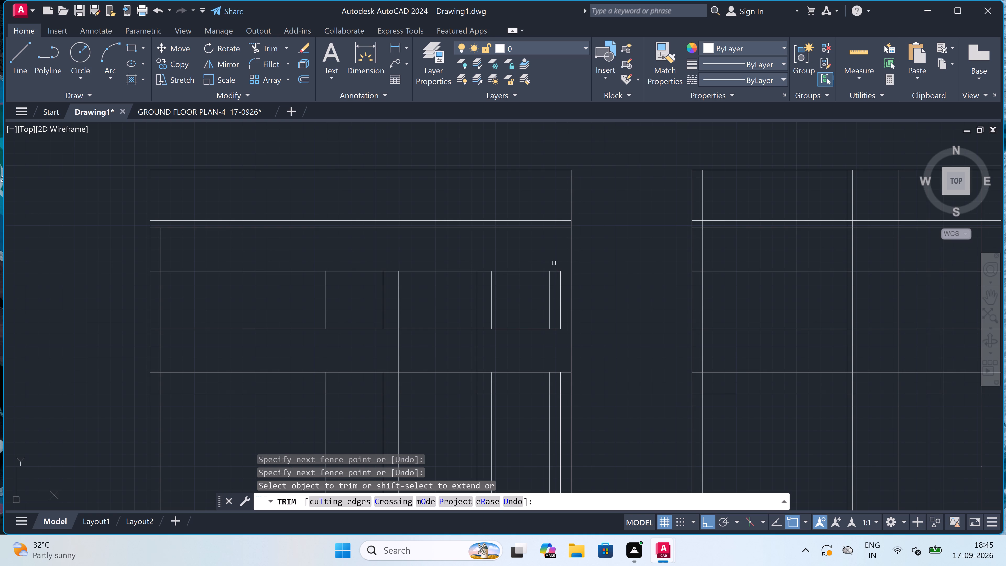
click(555, 261)
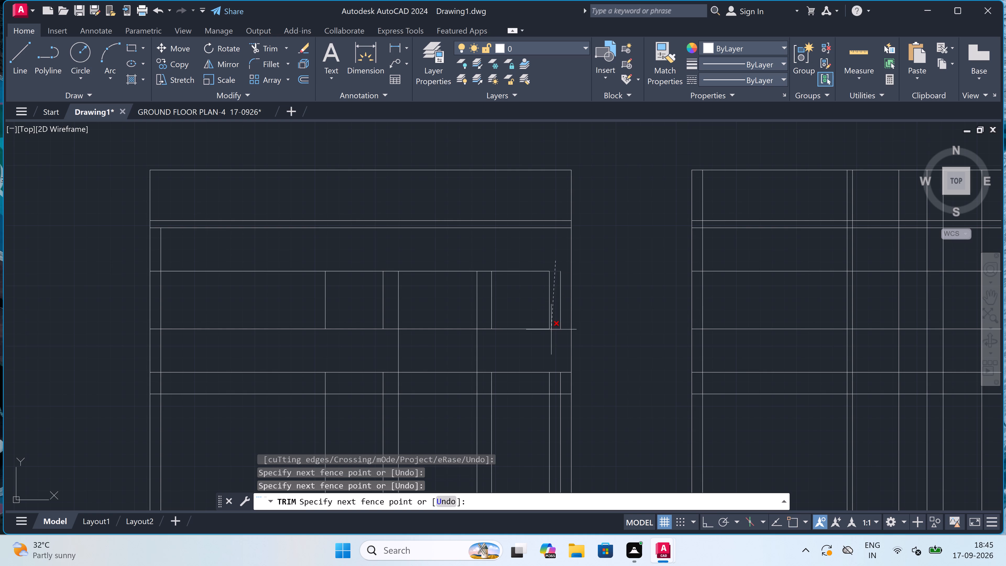
click(555, 333)
click(560, 314)
scroll(560, 314, down, 1)
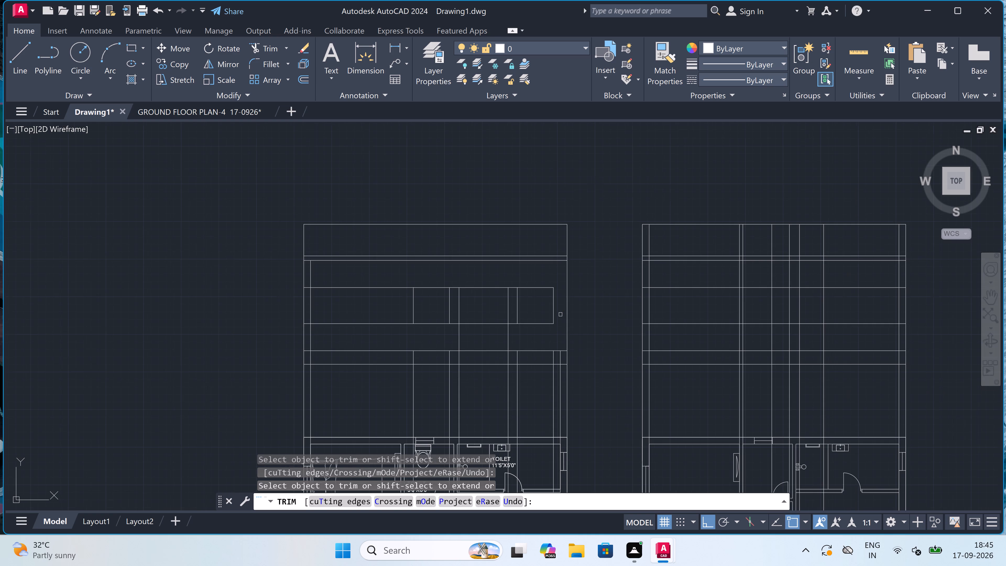
Trim the sill line across the central door opening and the head and sill segments between the door and west window.
scroll(497, 307, up, 2)
click(485, 315)
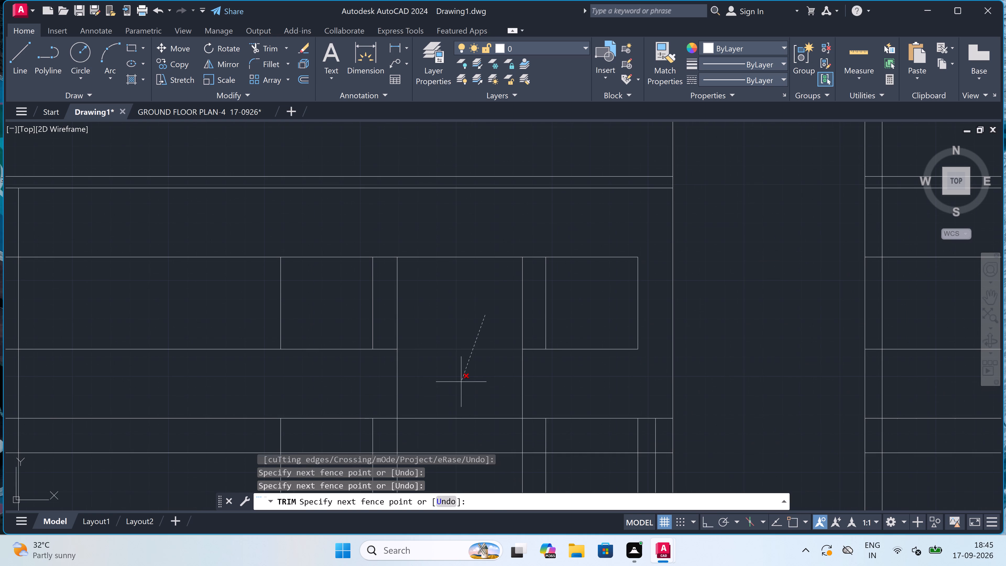
click(461, 382)
click(378, 360)
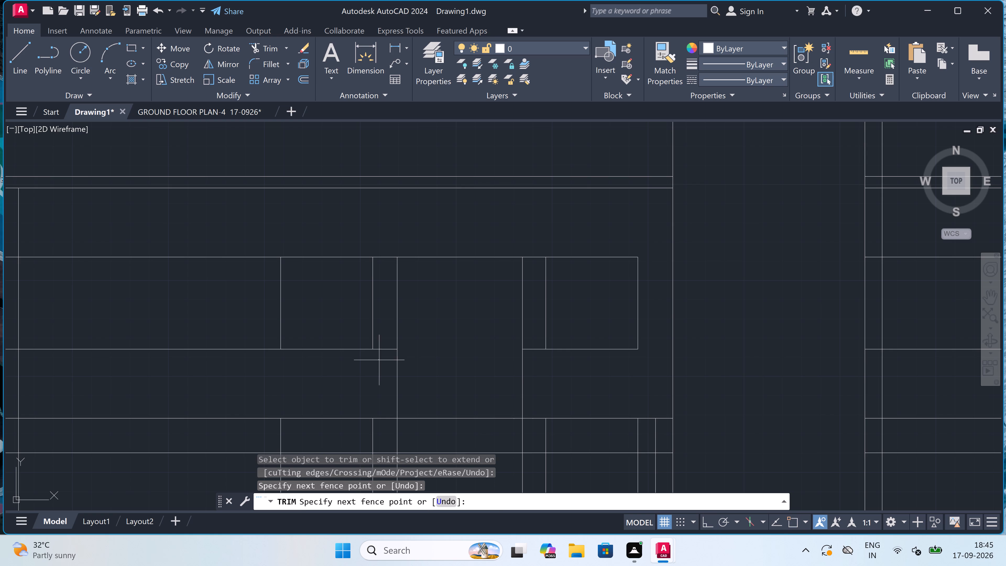
click(390, 243)
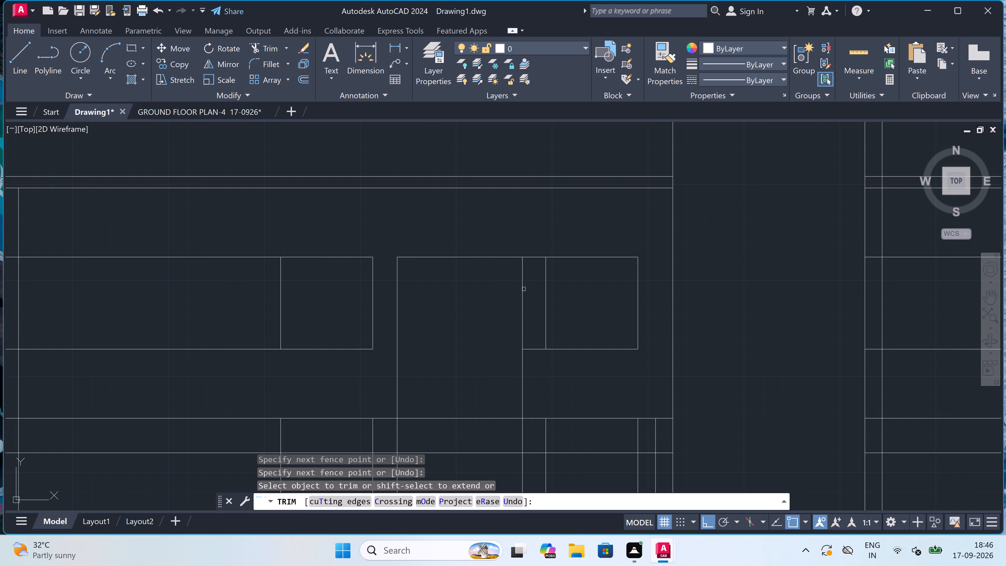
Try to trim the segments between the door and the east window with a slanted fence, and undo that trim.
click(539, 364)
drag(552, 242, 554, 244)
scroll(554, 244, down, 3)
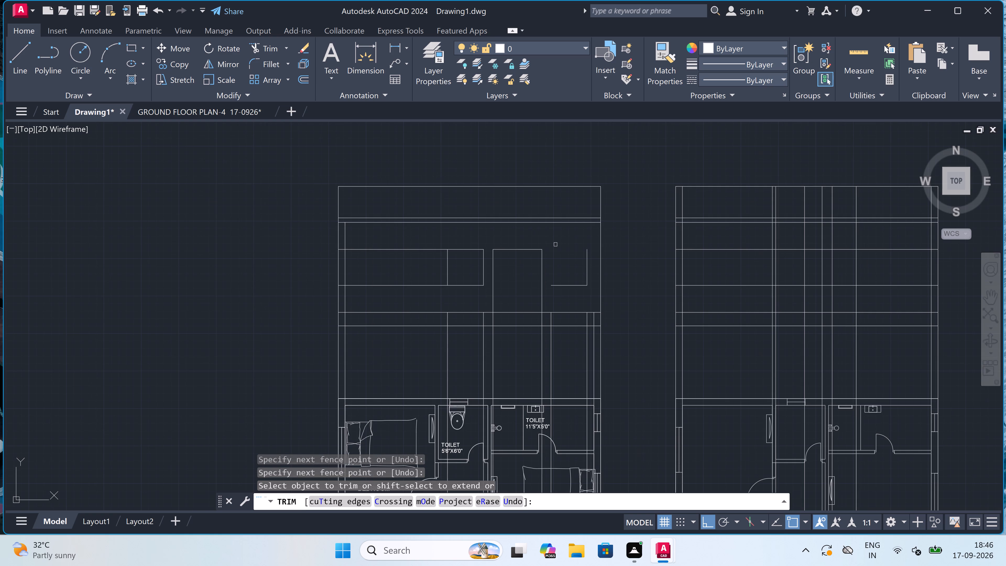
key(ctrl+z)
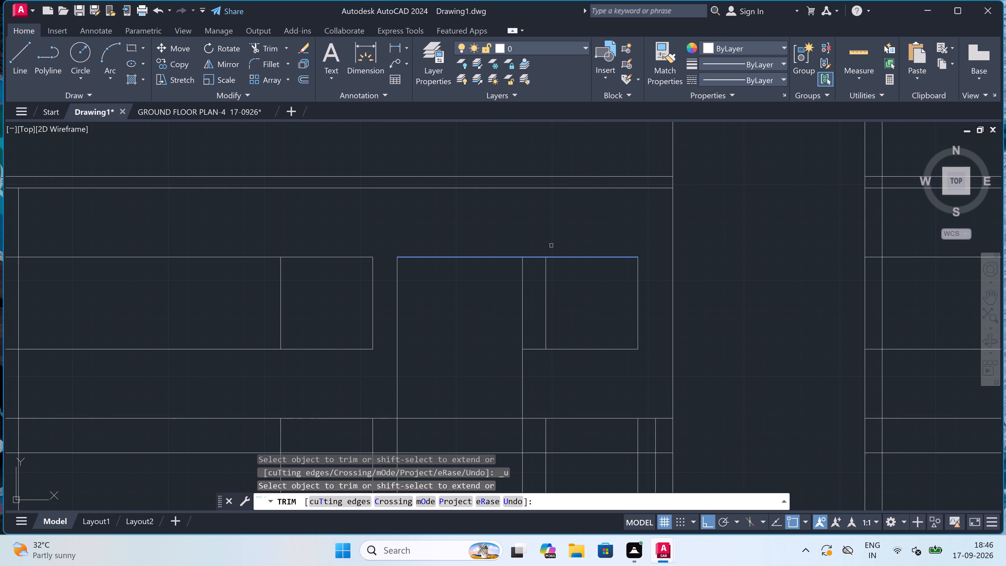
Trim the head and sill segments between the central door opening and the east window.
click(534, 250)
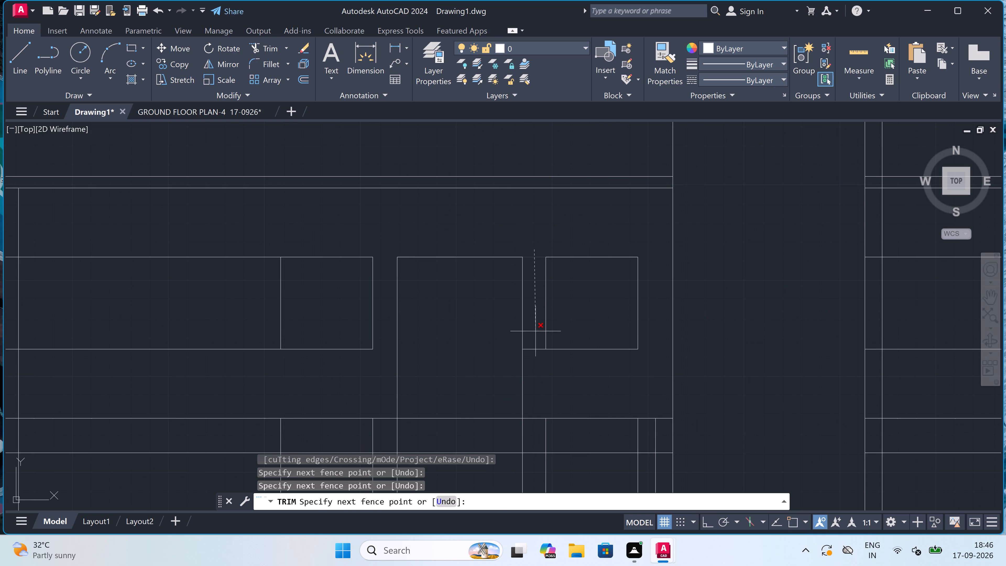
click(536, 359)
scroll(536, 360, down, 5)
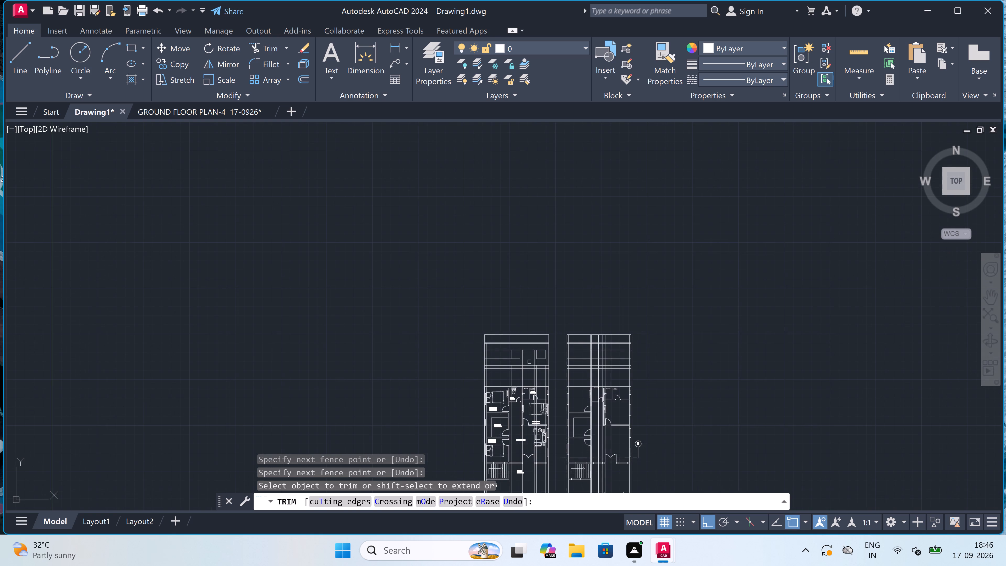
Trim the head and sill segments between the west window and the inner wall line at the elevation's west edge.
scroll(506, 366, up, 4)
click(481, 342)
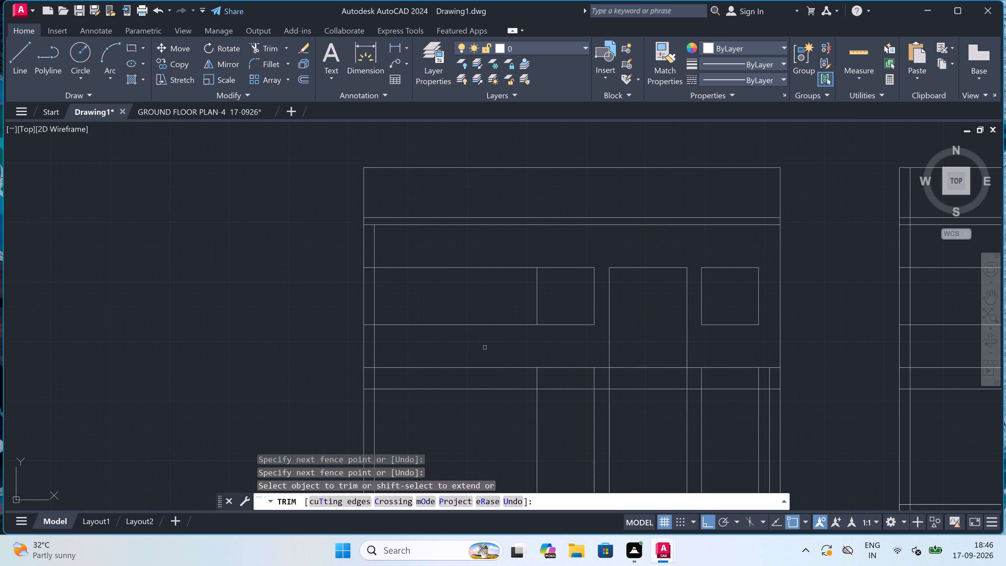
click(476, 263)
Trim the short head and sill stubs between the outer and inner wall lines at the elevation's west edge.
scroll(361, 297, up, 2)
scroll(367, 304, down, 1)
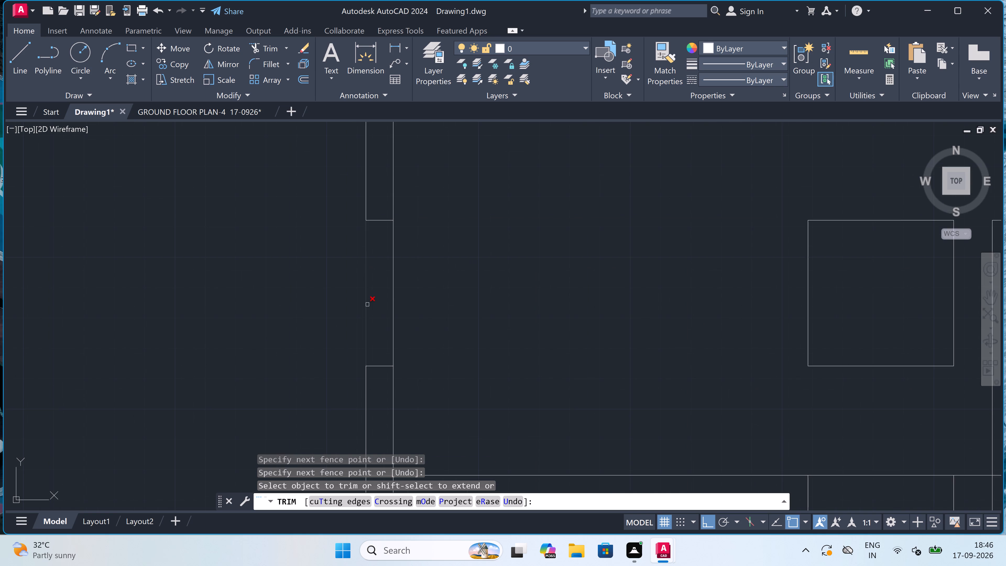
scroll(367, 304, down, 1)
scroll(371, 326, up, 1)
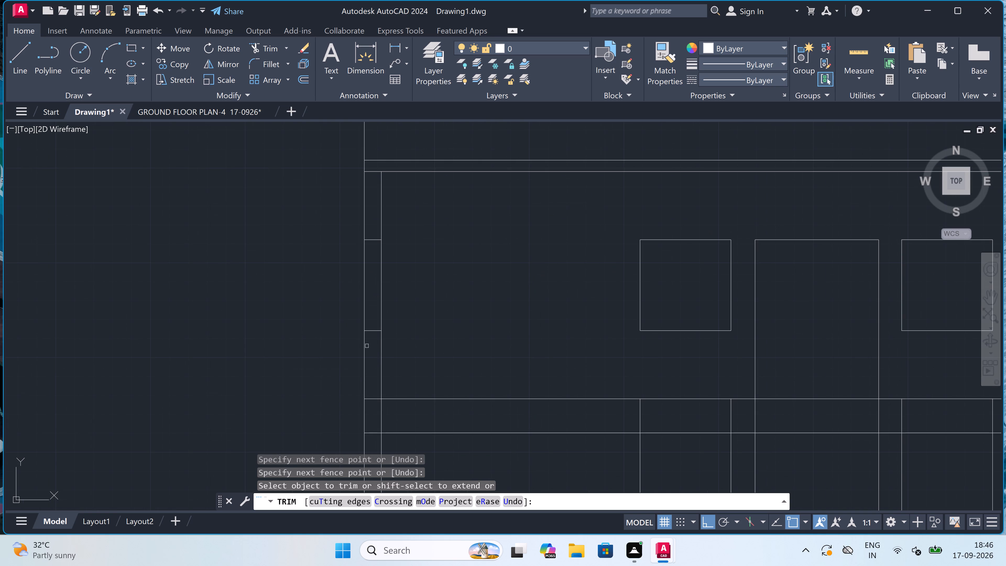
click(372, 344)
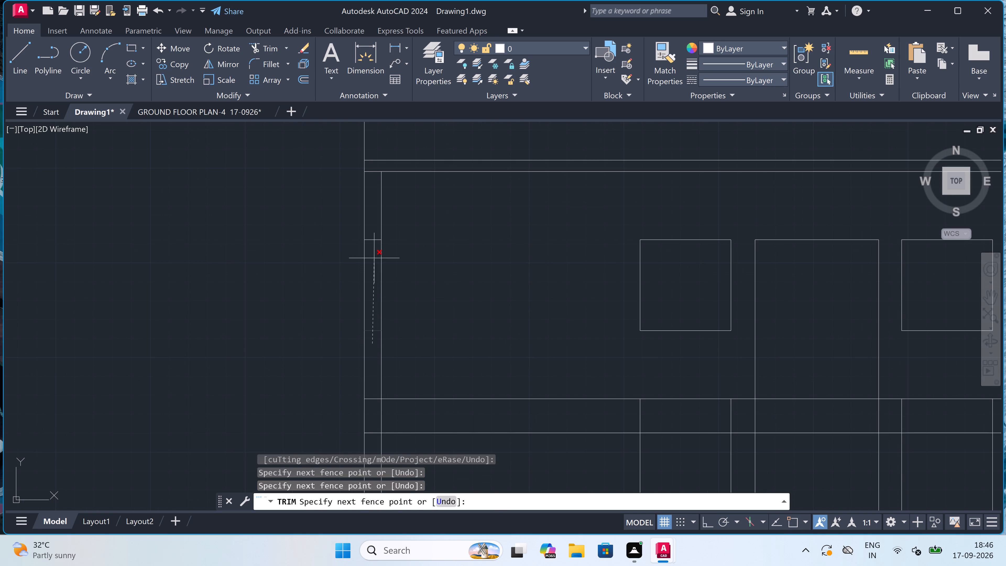
double_click(374, 237)
scroll(374, 237, down, 2)
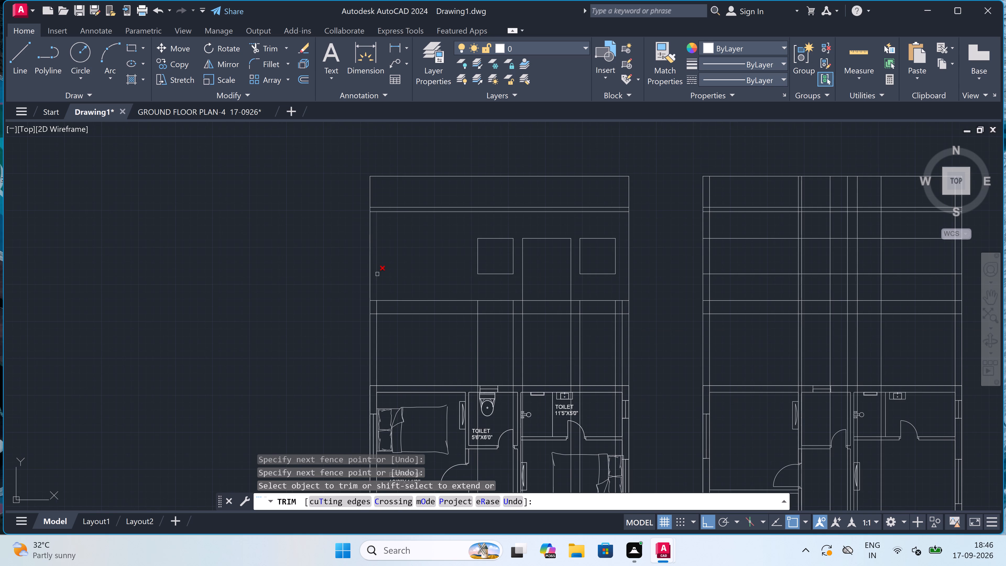
Trim the projected vertical lines inside the plinth band along the elevation's base, keeping its outer edges.
scroll(373, 315, up, 2)
click(372, 295)
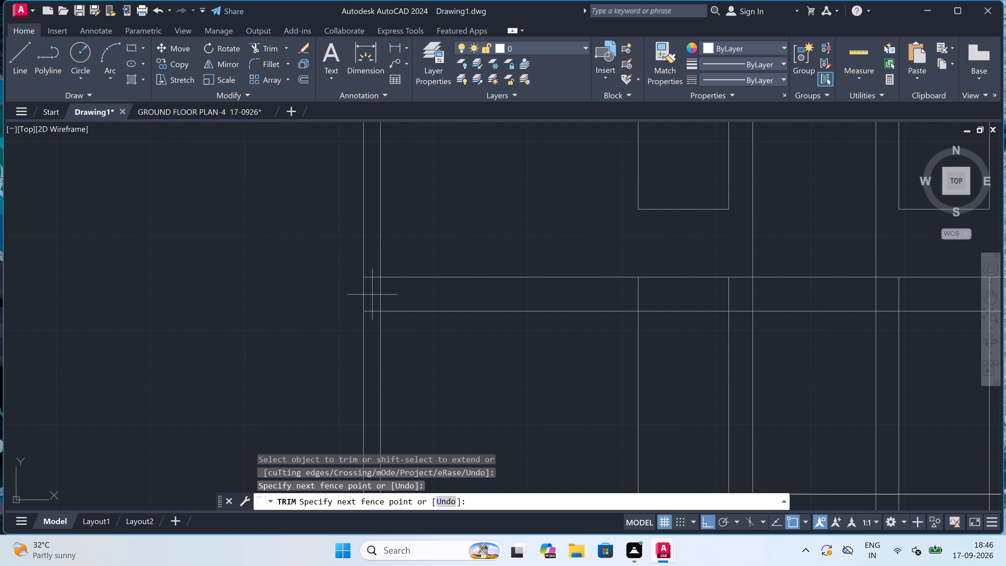
scroll(443, 290, down, 3)
scroll(588, 288, up, 3)
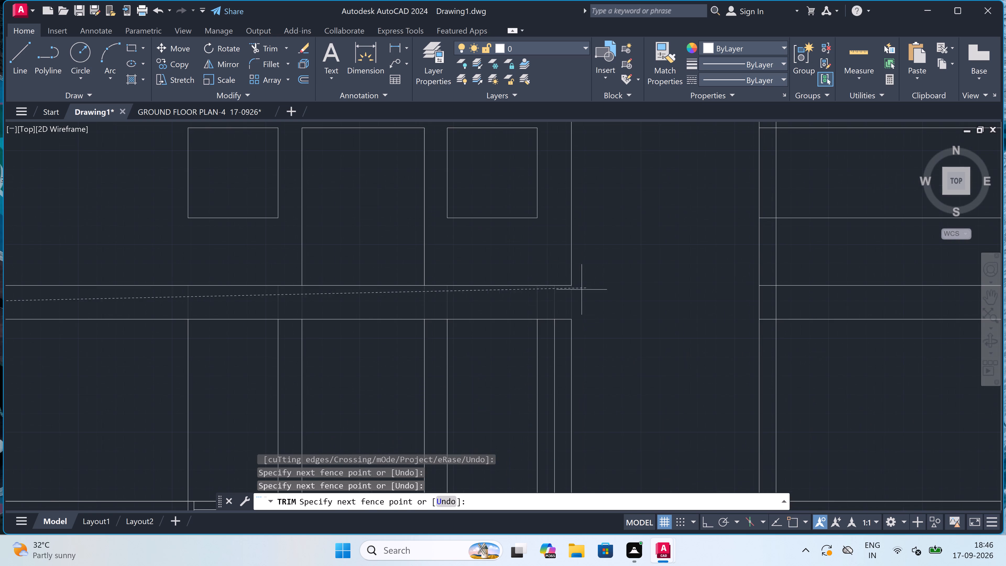
scroll(558, 308, up, 3)
click(558, 334)
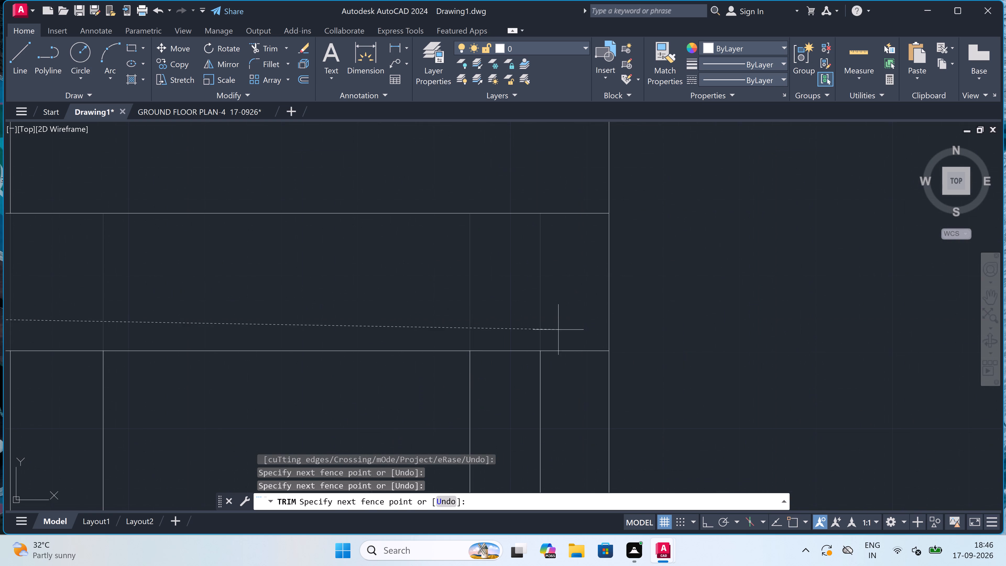
scroll(557, 333, down, 4)
scroll(563, 364, down, 2)
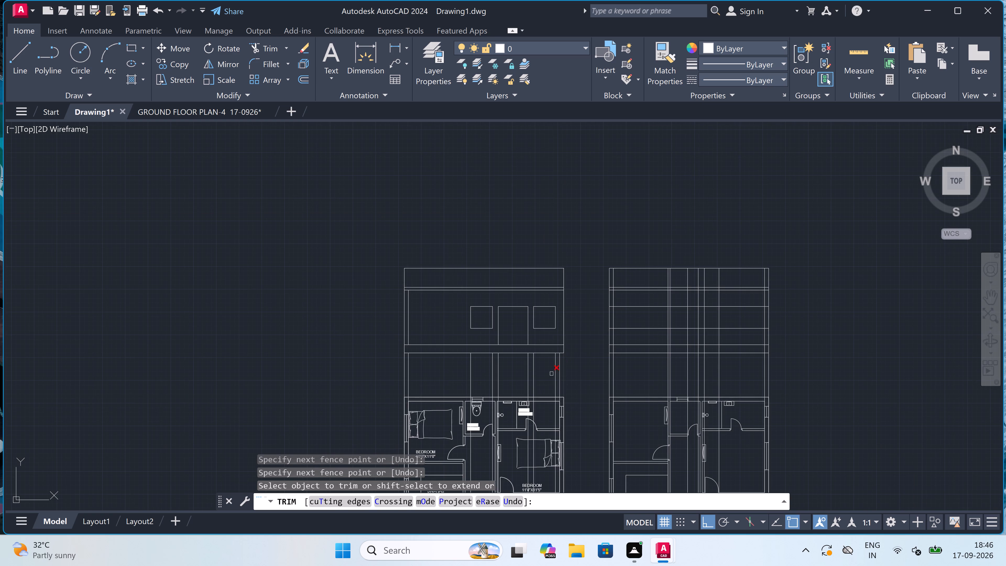
Trim all projected vertical lines between the elevation's base line and the ground floor plan below it.
scroll(540, 381, up, 1)
click(588, 368)
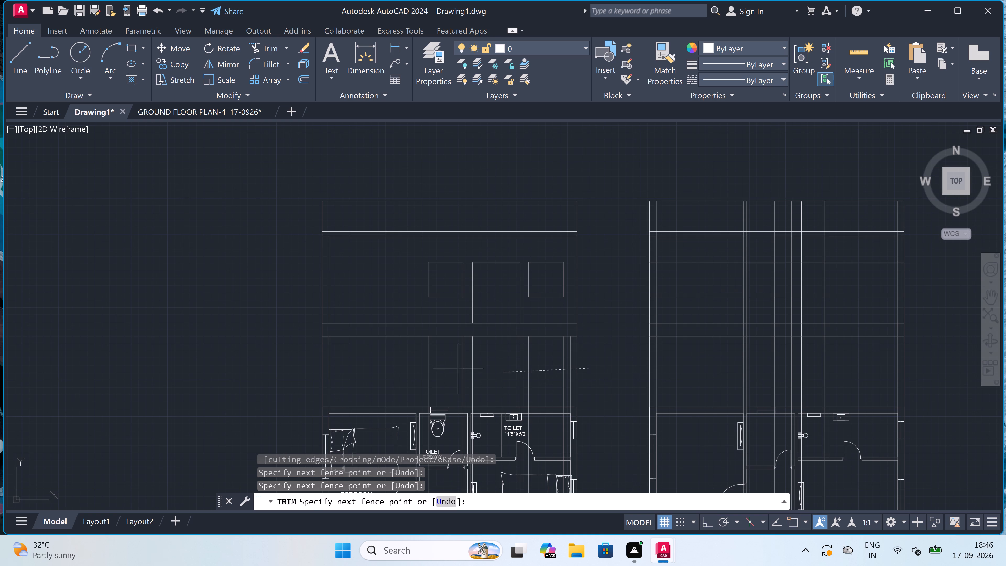
click(293, 360)
scroll(293, 359, down, 1)
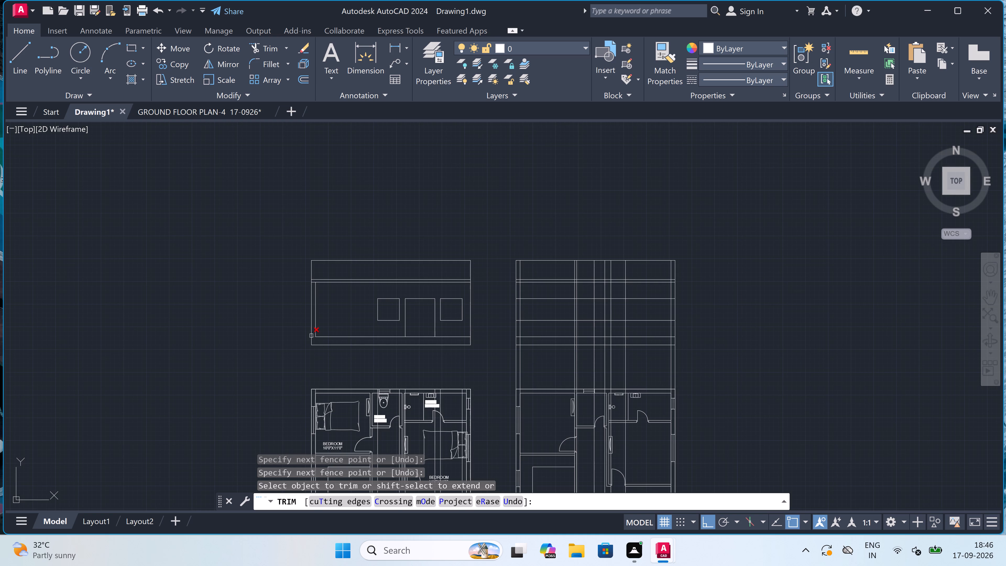
Trim away the remaining inner wall line along the elevation's west edge and end the trimming.
scroll(311, 329, up, 3)
click(324, 312)
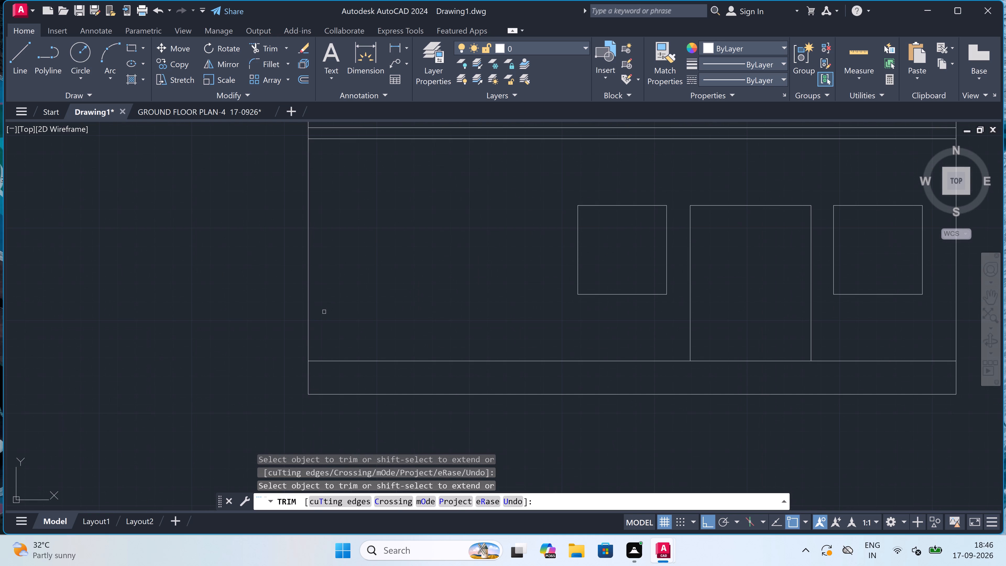
scroll(324, 312, down, 2)
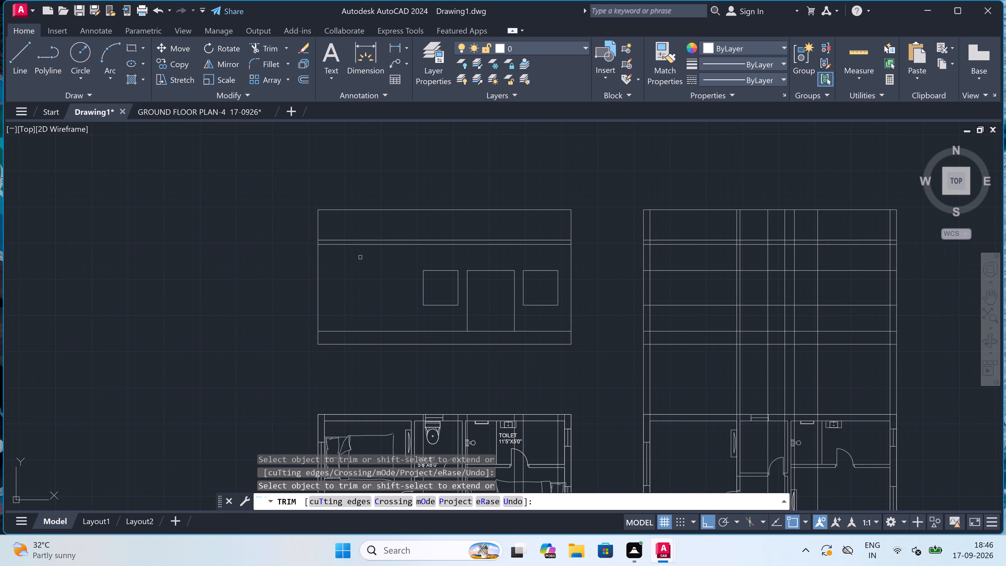
scroll(368, 253, down, 3)
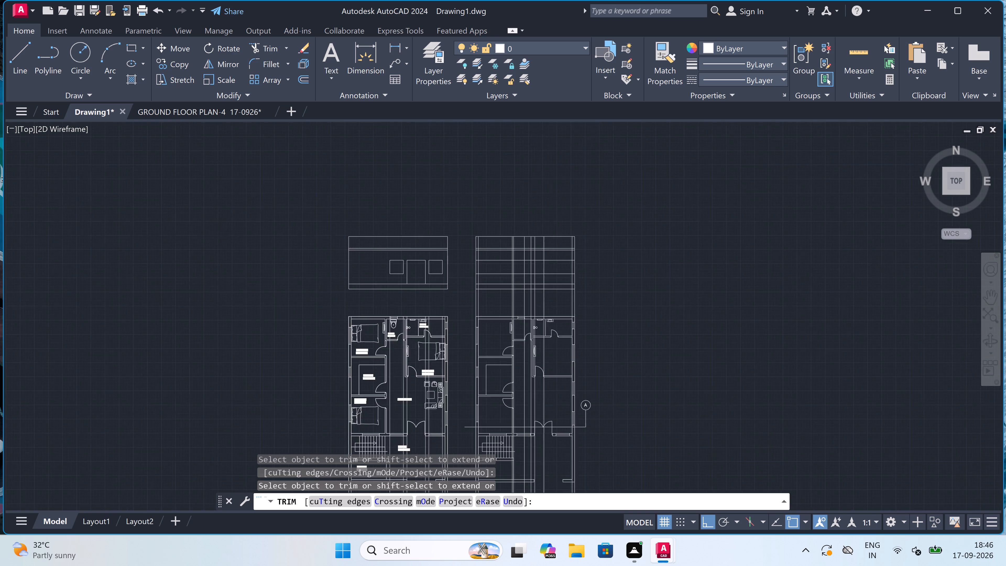
key(Escape)
Erase the leftover vertical projection lines that run through and below the furnished ground floor plan.
scroll(367, 253, down, 1)
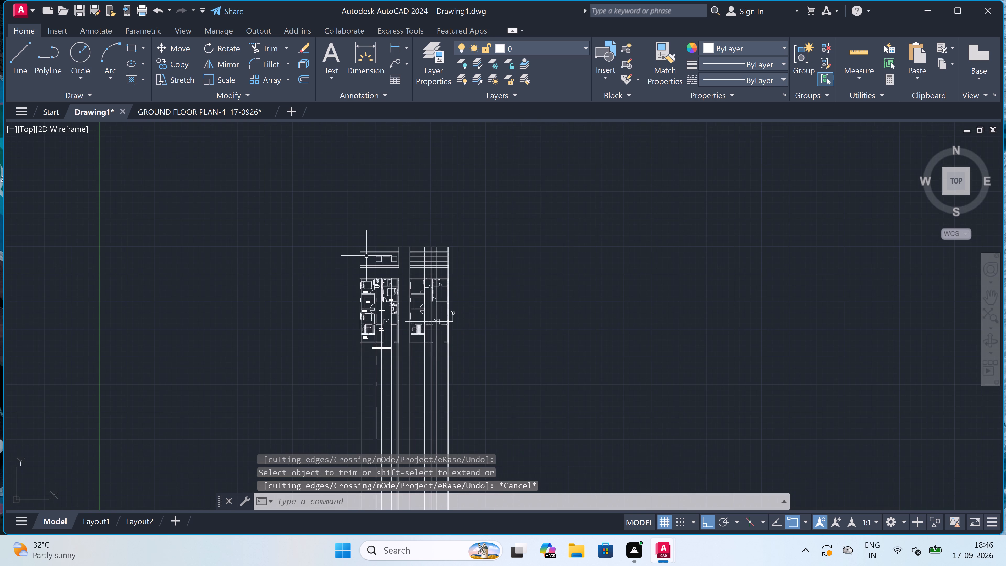
scroll(366, 256, up, 1)
scroll(366, 256, down, 2)
scroll(364, 284, up, 2)
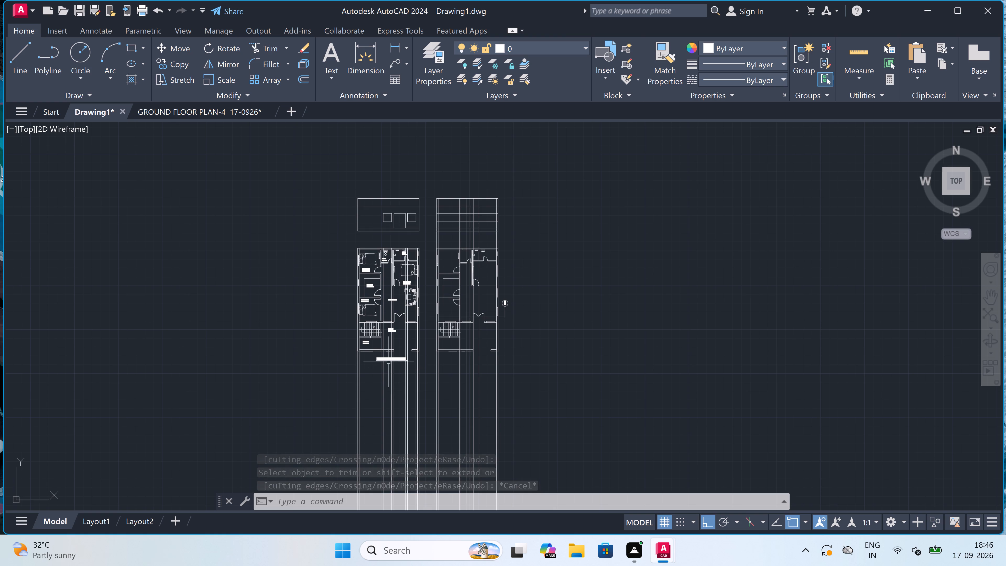
scroll(373, 344, up, 2)
scroll(373, 344, down, 1)
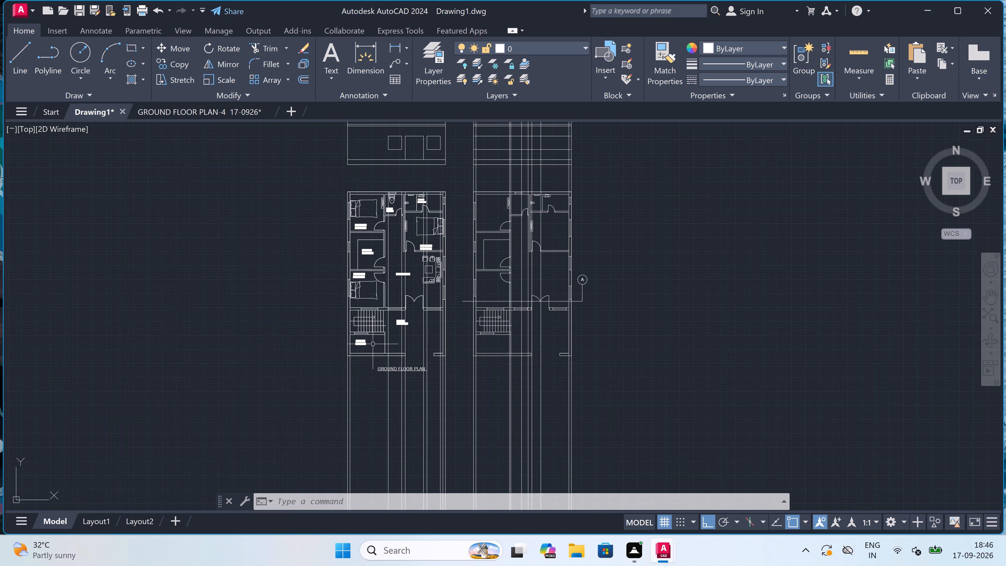
scroll(373, 344, down, 1)
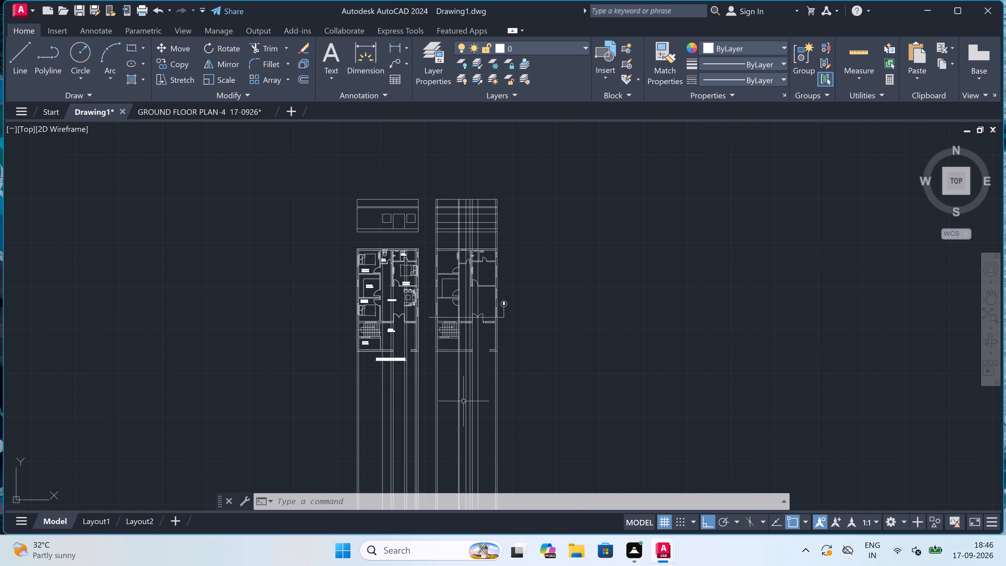
drag(424, 390, 417, 394)
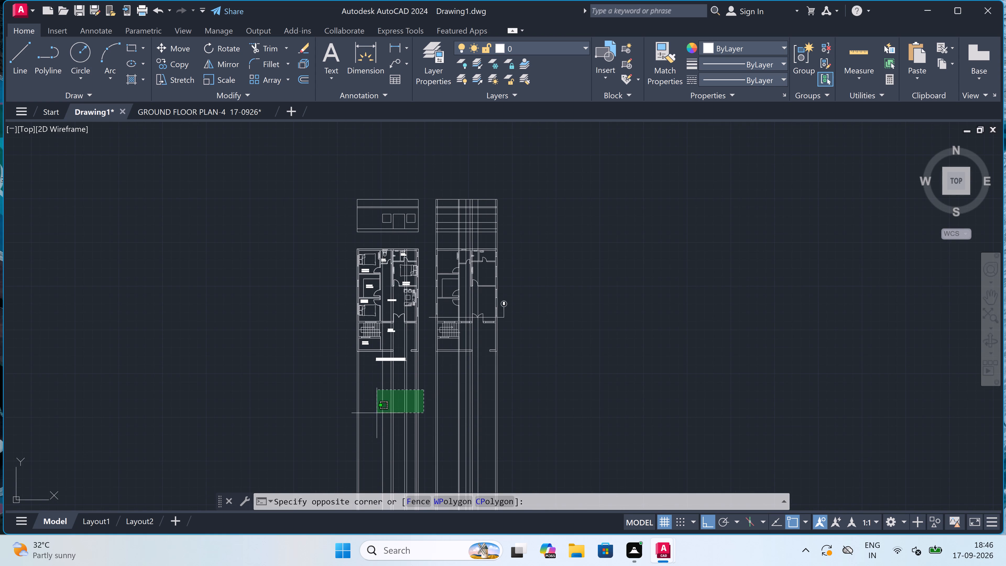
click(342, 421)
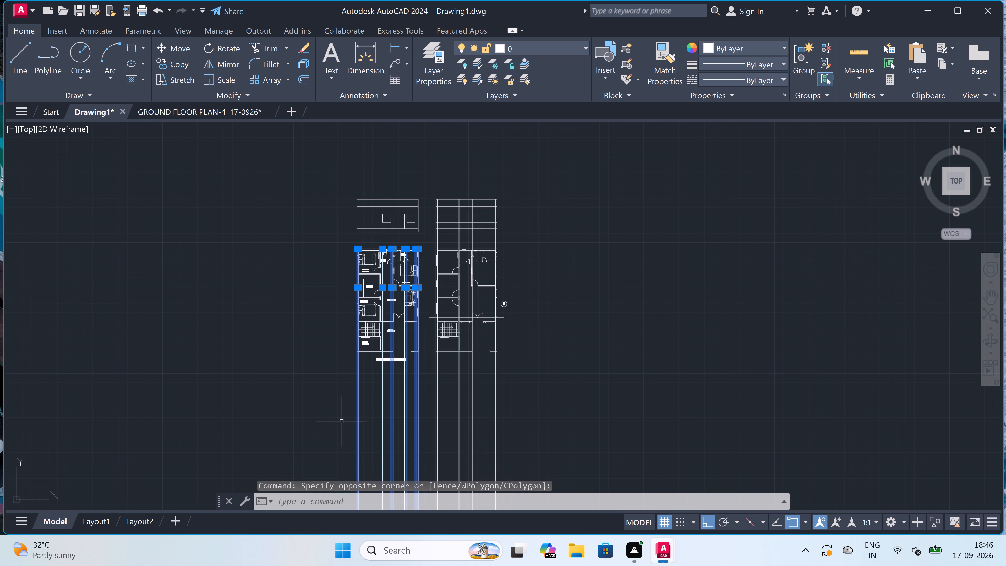
key(Delete)
Draw a vertical line just west of the west window, from the elevation's floor line up to its top edge.
scroll(374, 195, up, 1)
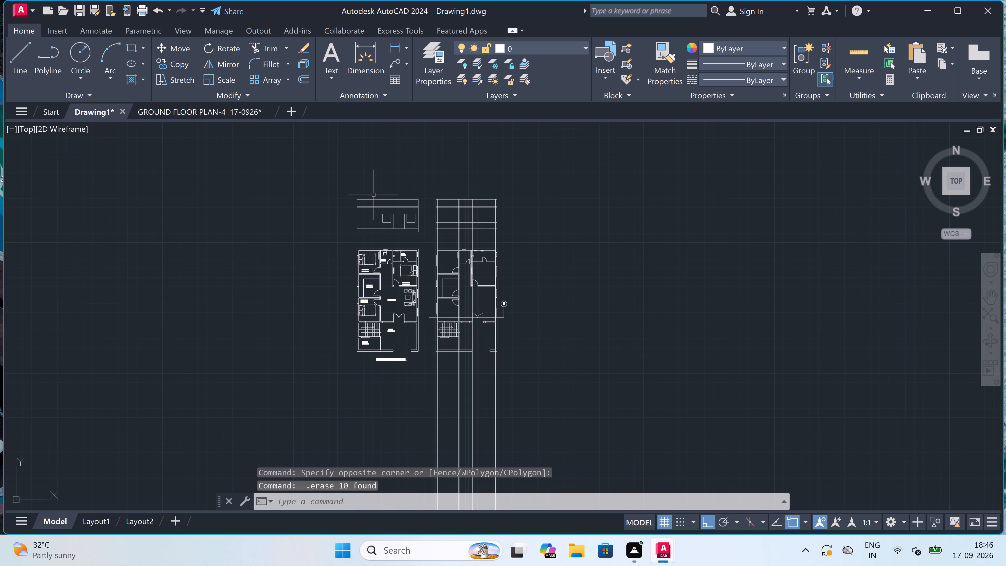
scroll(374, 195, up, 2)
key(l)
key(space)
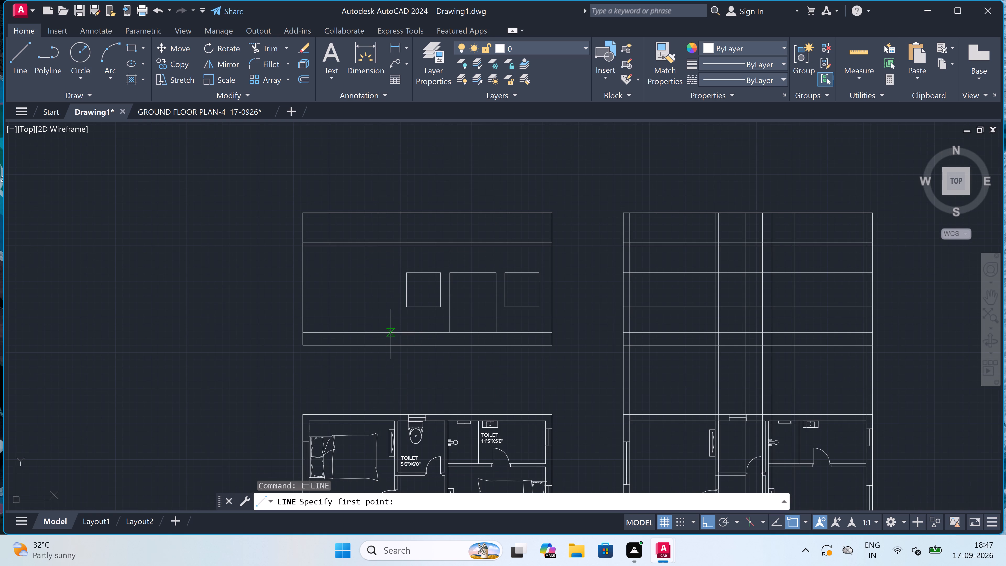
drag(392, 333, 392, 326)
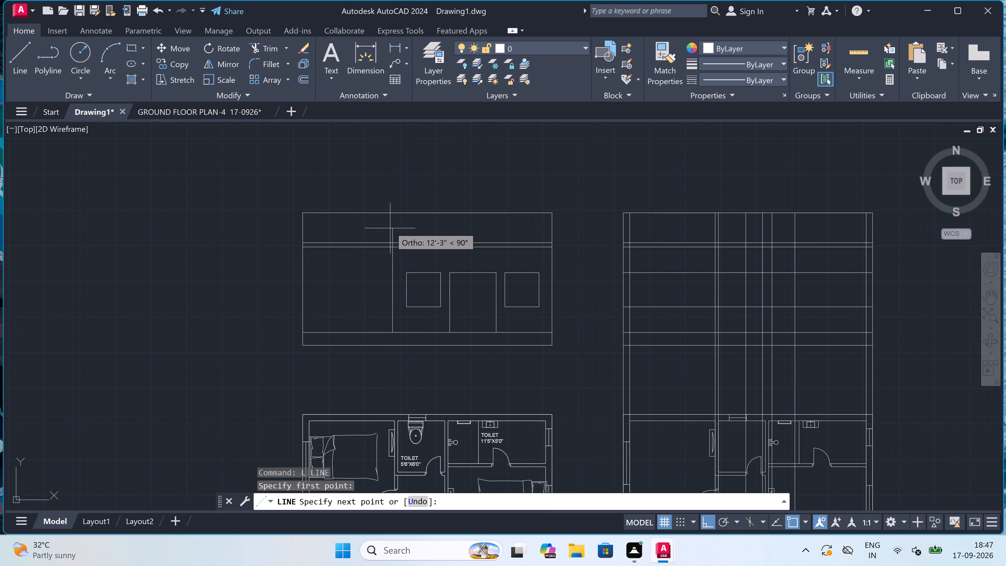
double_click(391, 216)
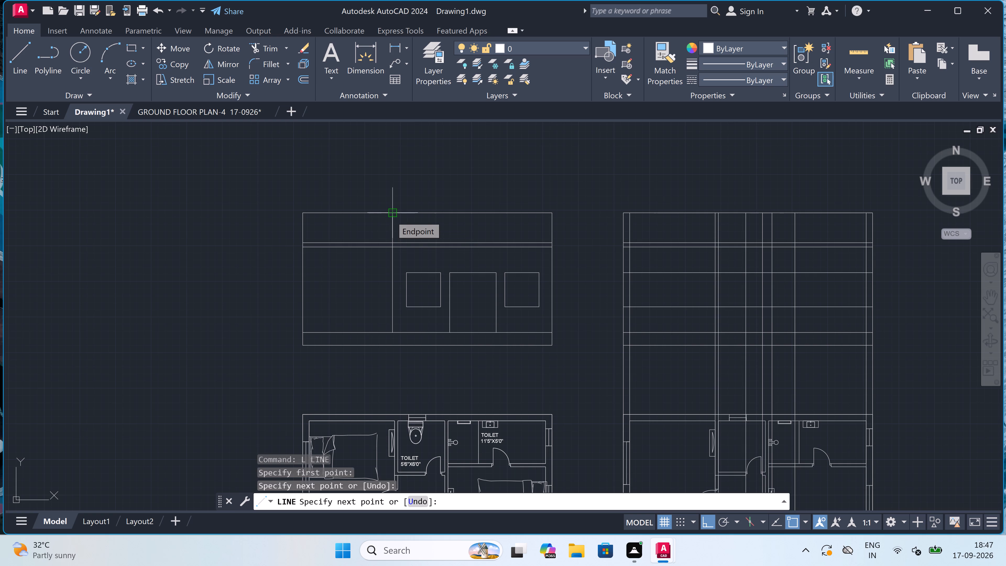
key(Escape)
Trim the two horizontal roof slab lines west of the new vertical line in the front elevation.
text(TR)
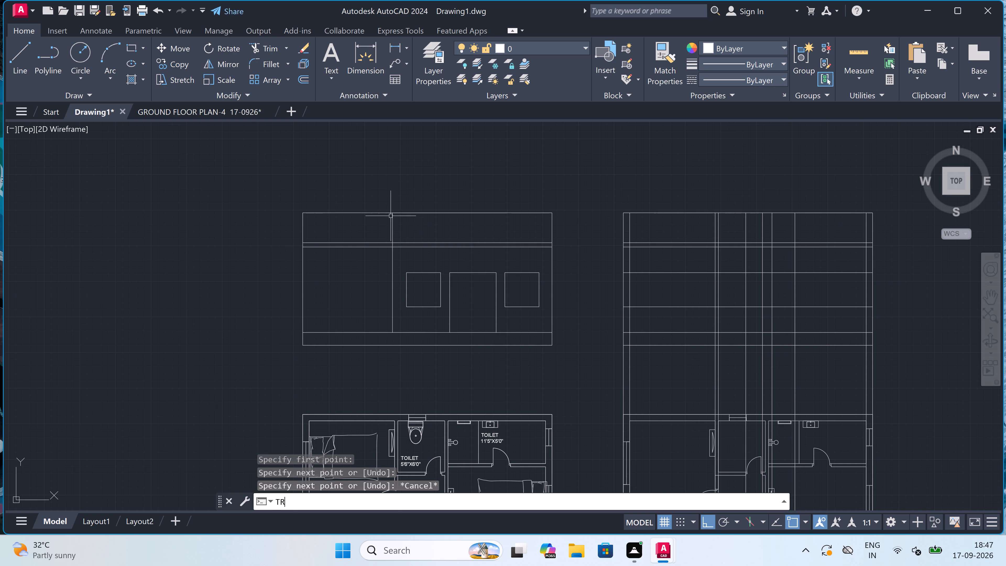
key(space)
click(366, 230)
click(363, 273)
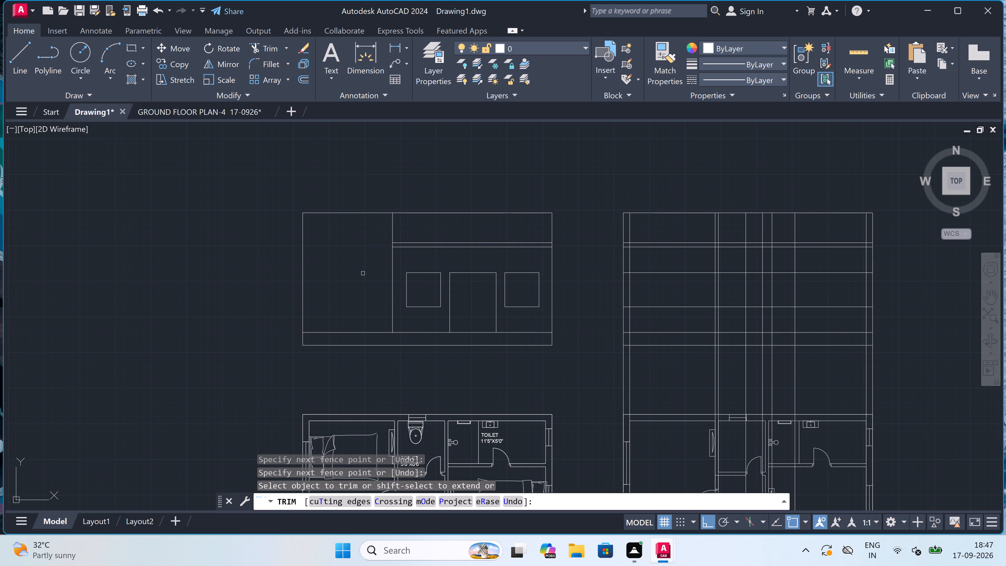
key(Escape)
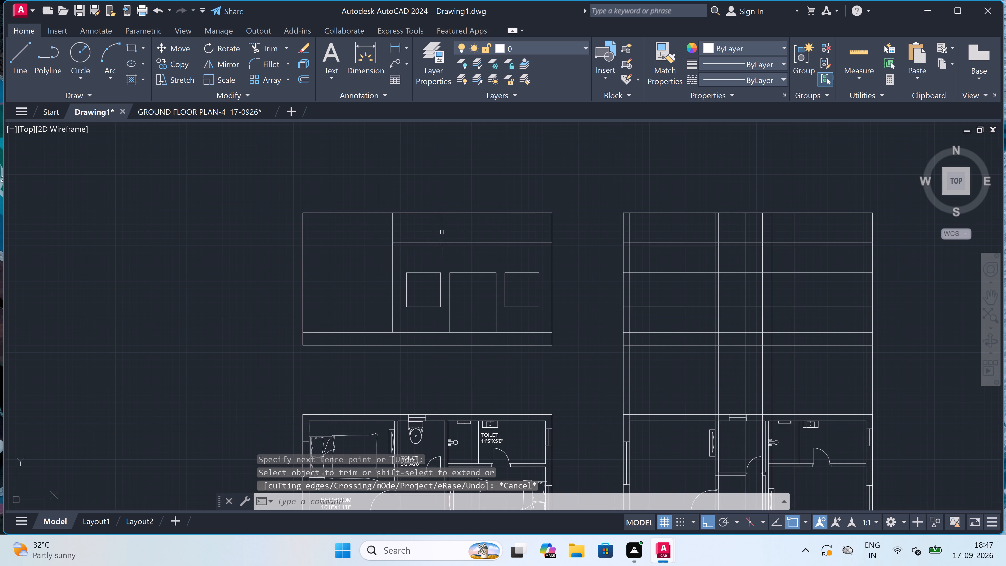
Erase the upper of the two horizontal slab lines above the elevation's door and windows.
click(430, 242)
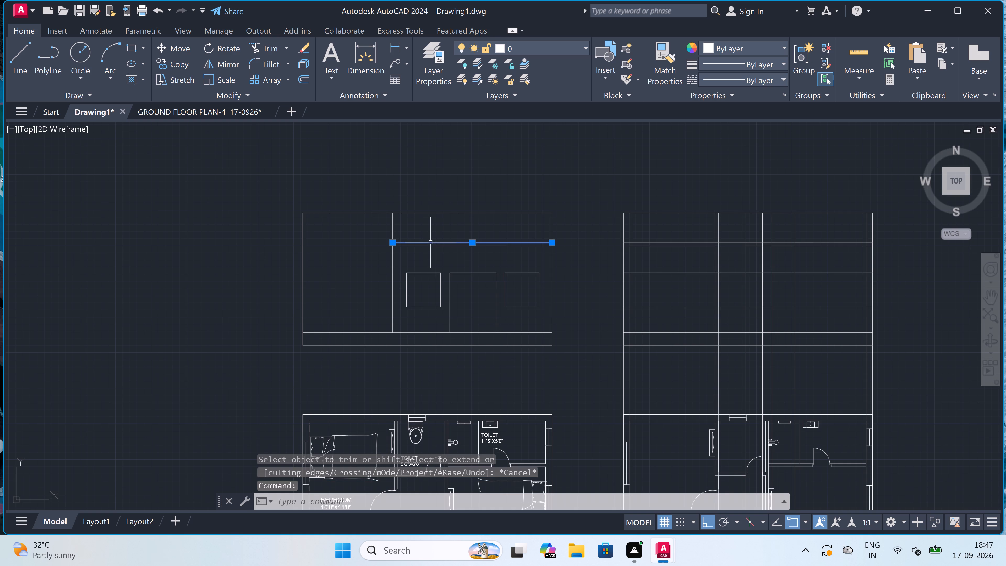
key(Delete)
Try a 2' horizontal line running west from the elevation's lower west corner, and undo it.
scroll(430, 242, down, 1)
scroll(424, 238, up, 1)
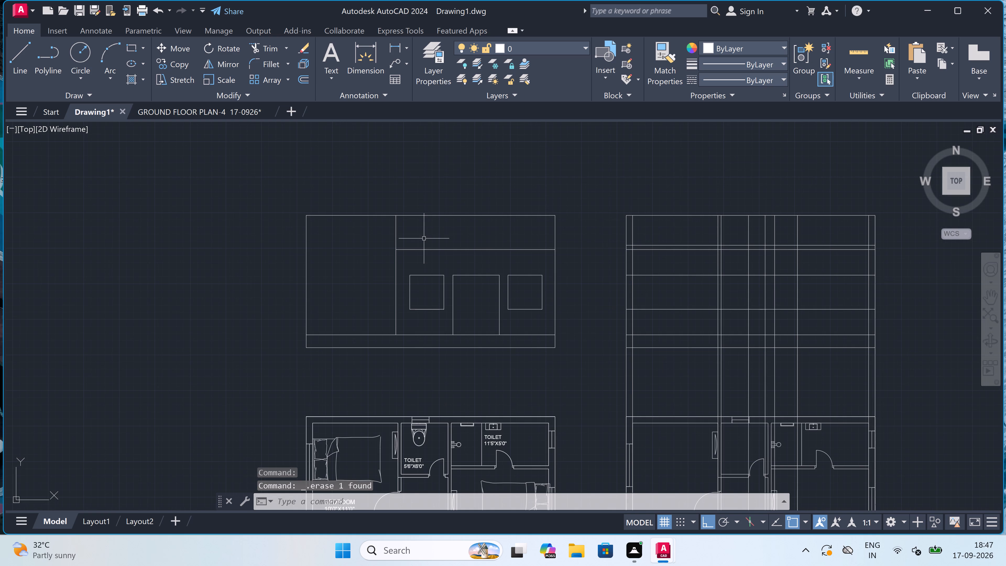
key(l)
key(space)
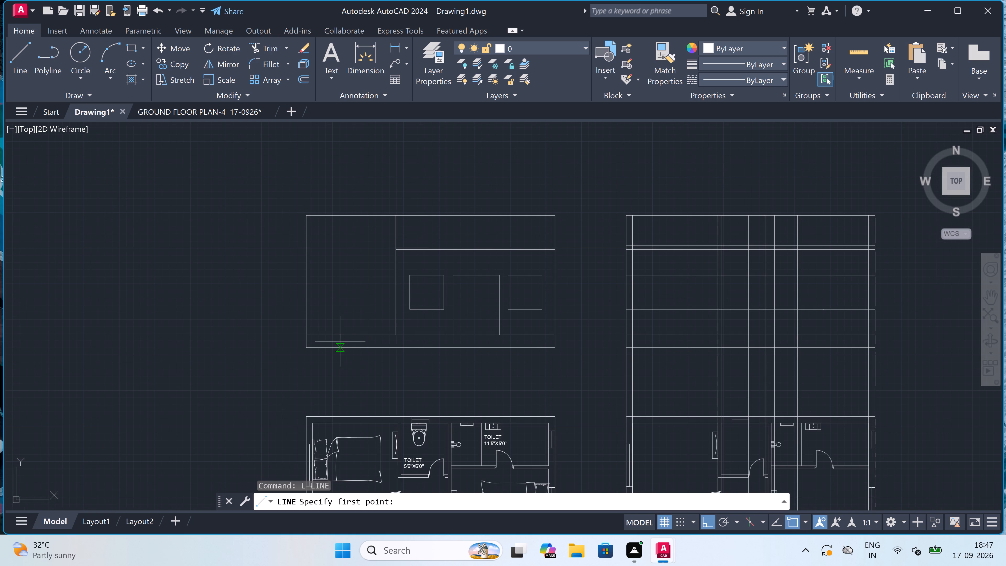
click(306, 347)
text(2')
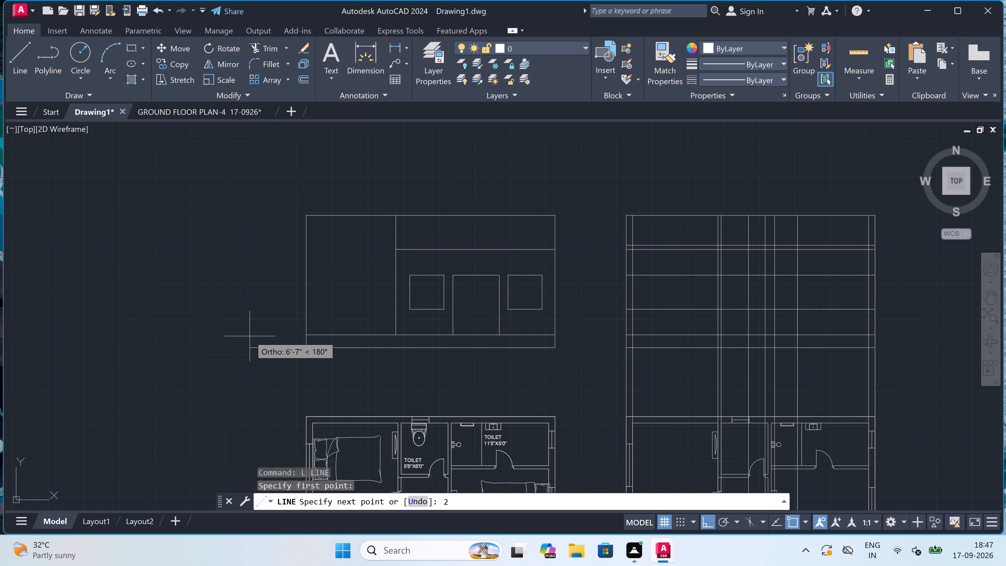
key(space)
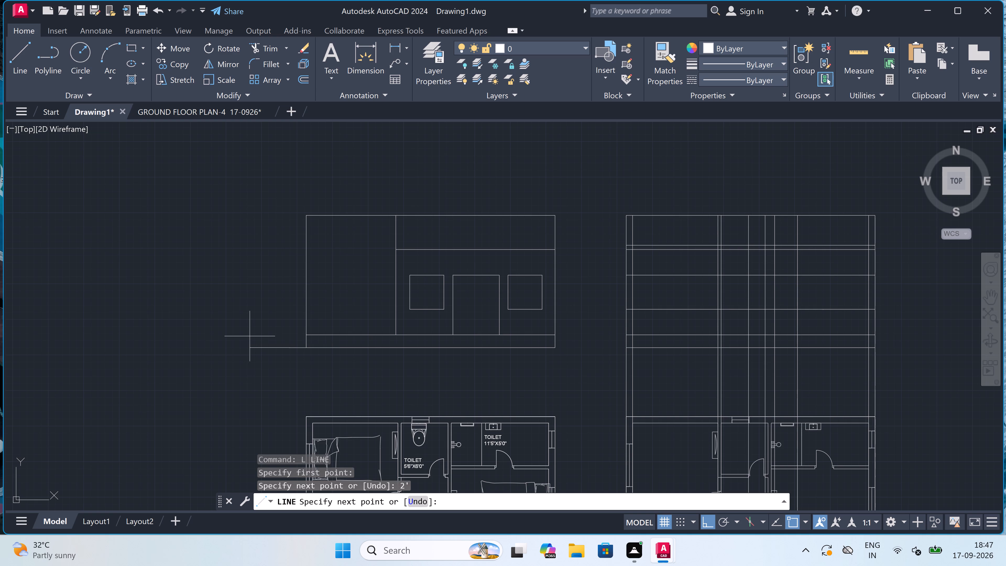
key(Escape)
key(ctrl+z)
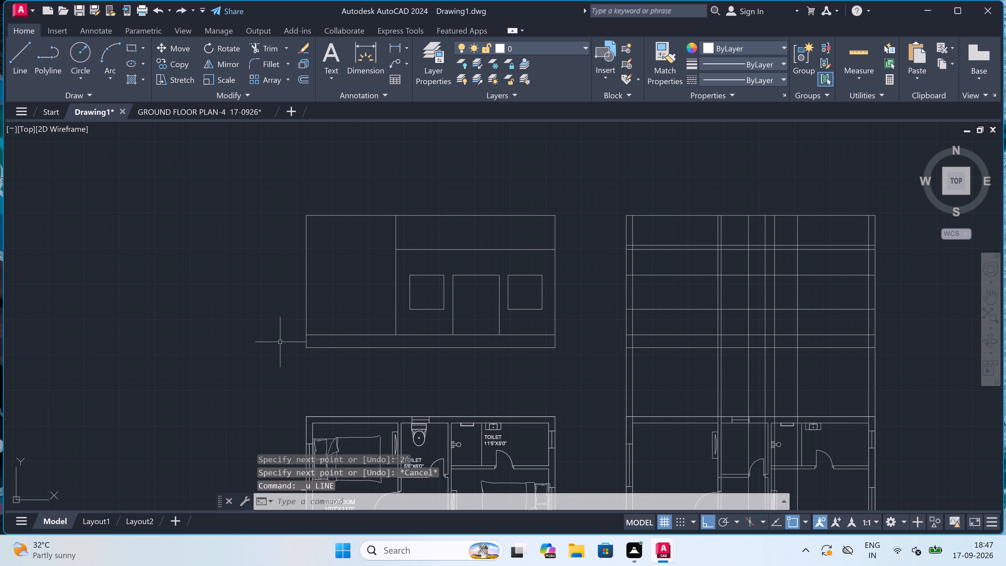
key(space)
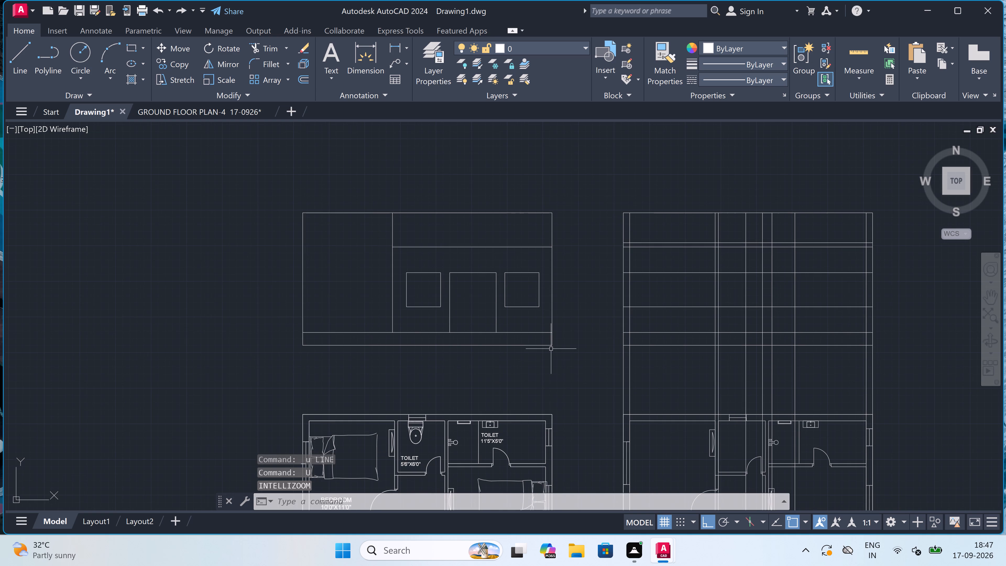
Draw a 2' line east from the elevation's lower east corner, continuing vertically up past the roof's top edge.
text(L)
key(space)
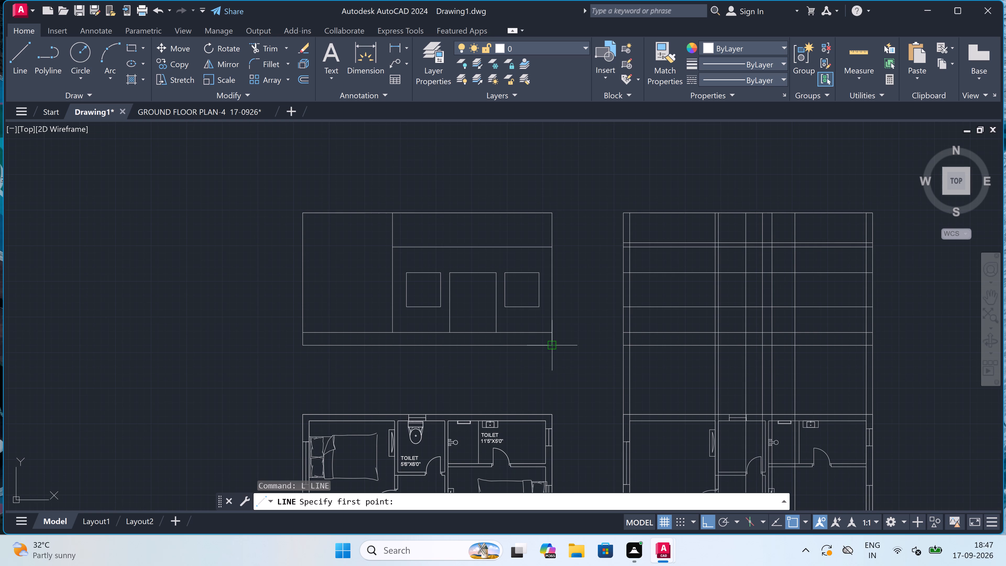
click(551, 346)
text(2')
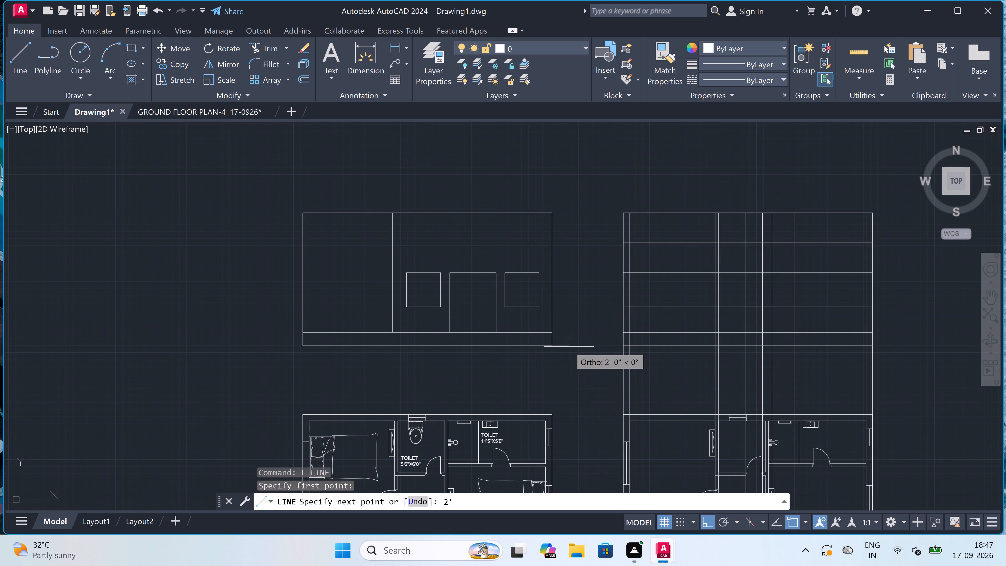
key(space)
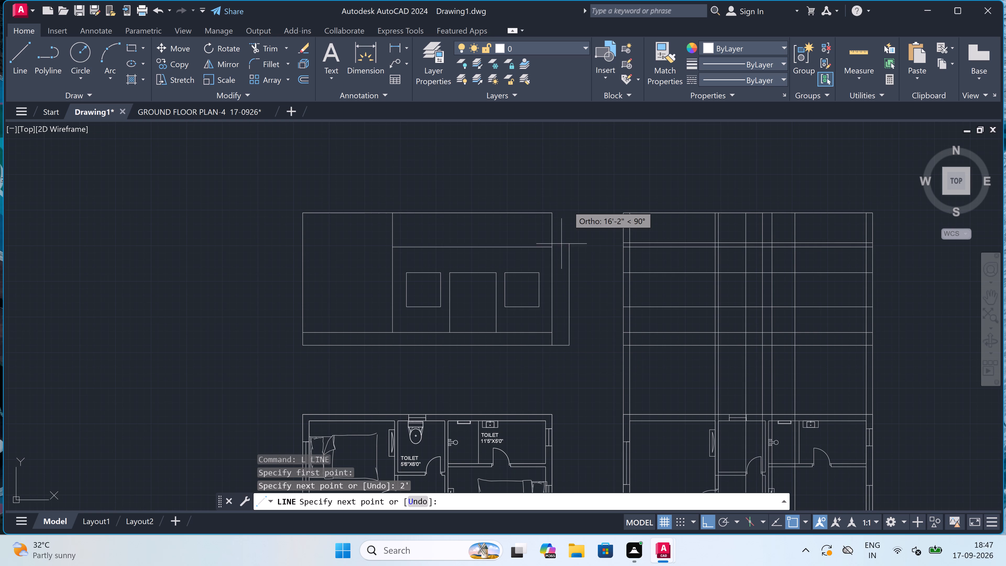
click(566, 193)
key(Escape)
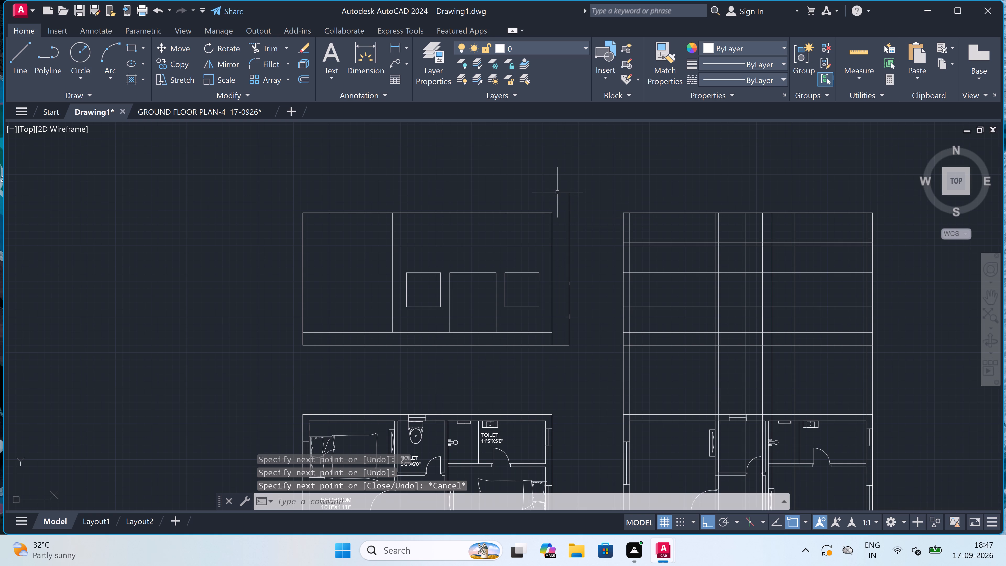
Extend the elevation's top edge and the horizontal slab line east to the new vertical line.
scroll(550, 194, up, 1)
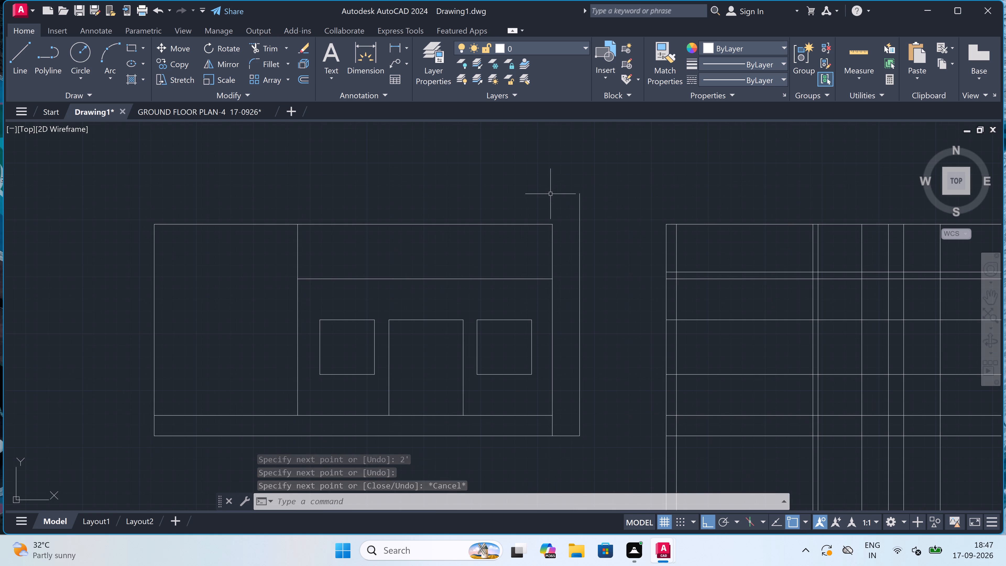
text(EX)
key(space)
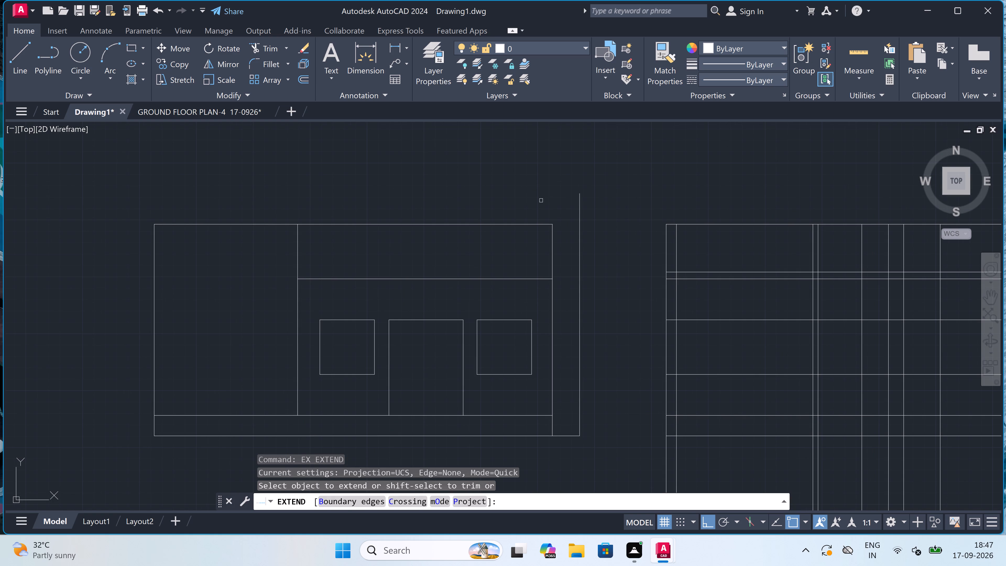
click(531, 209)
click(531, 289)
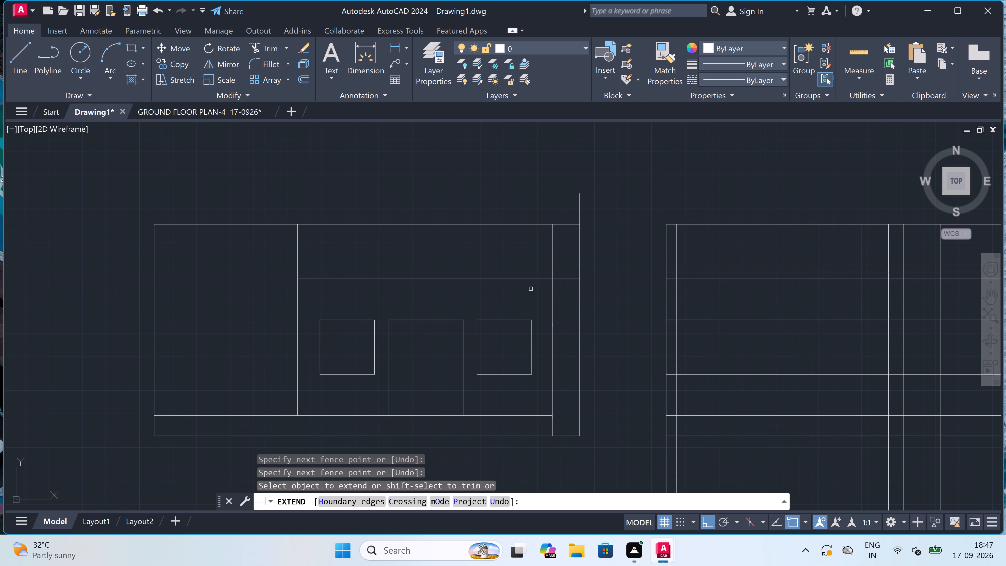
key(Escape)
Trim the surplus lines around the east roof overhang, including the wall line inside it, the vertical's ends and the base line stub.
text(TR)
key(space)
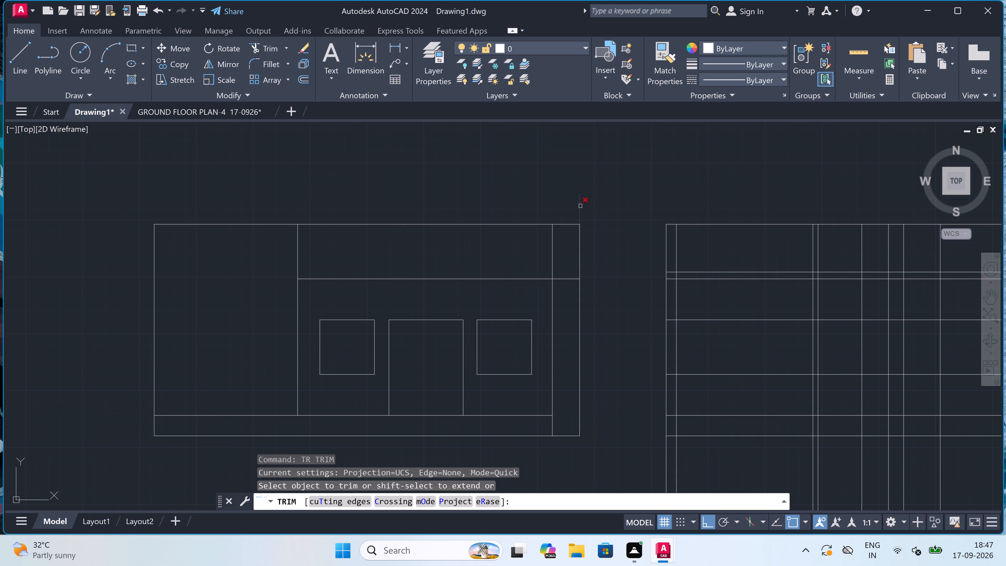
double_click(580, 206)
drag(570, 252, 565, 252)
click(528, 257)
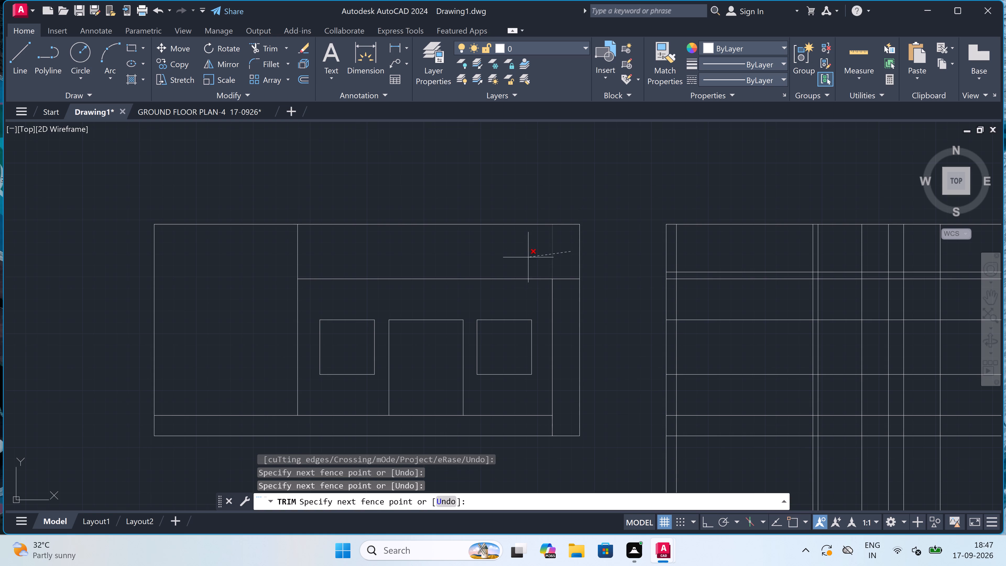
click(571, 306)
click(592, 300)
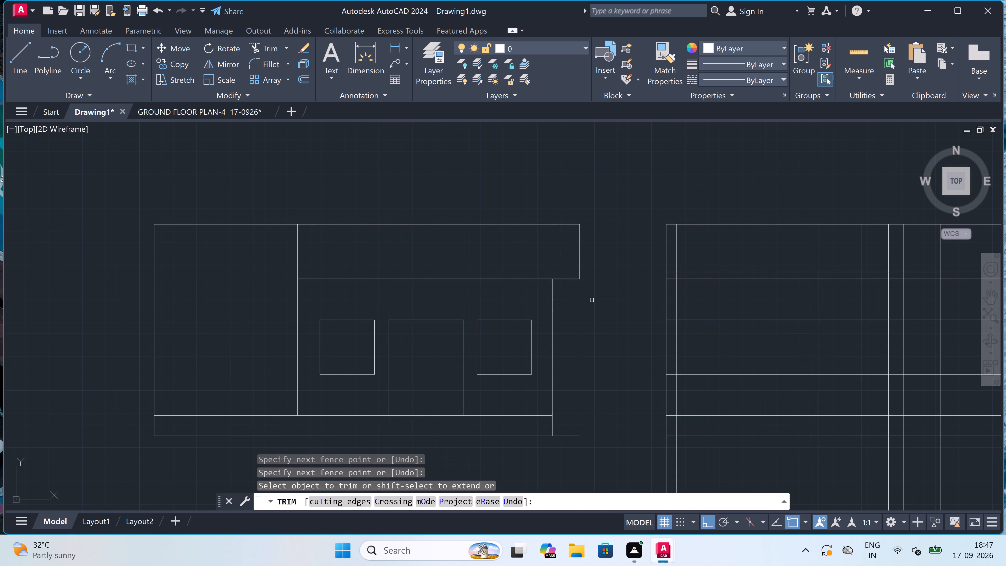
scroll(592, 300, down, 3)
scroll(586, 329, up, 3)
drag(585, 330, 585, 334)
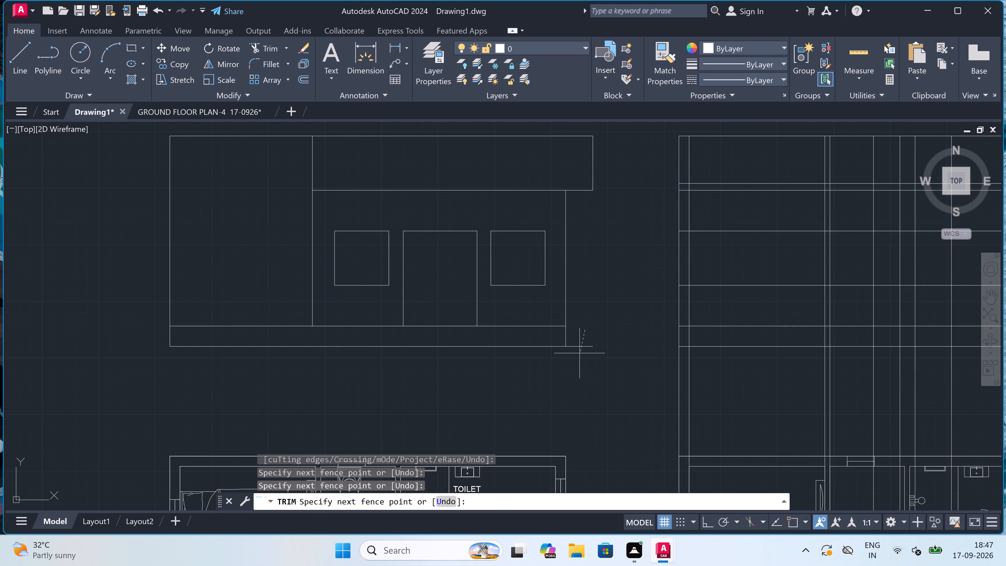
click(579, 354)
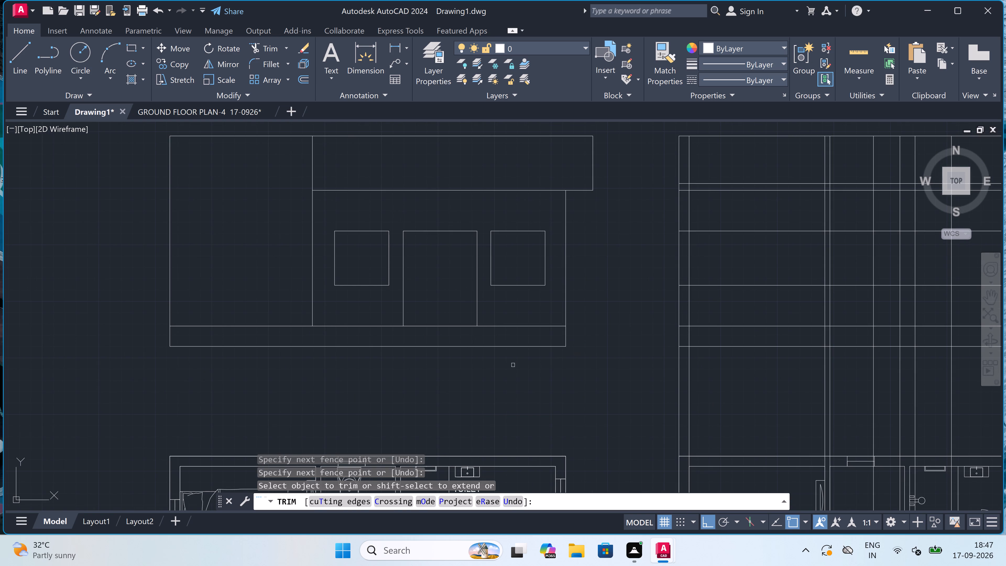
key(Escape)
Draw a sloping line from the roof overhang's lower outer corner back down to the east wall line.
scroll(493, 358, down, 2)
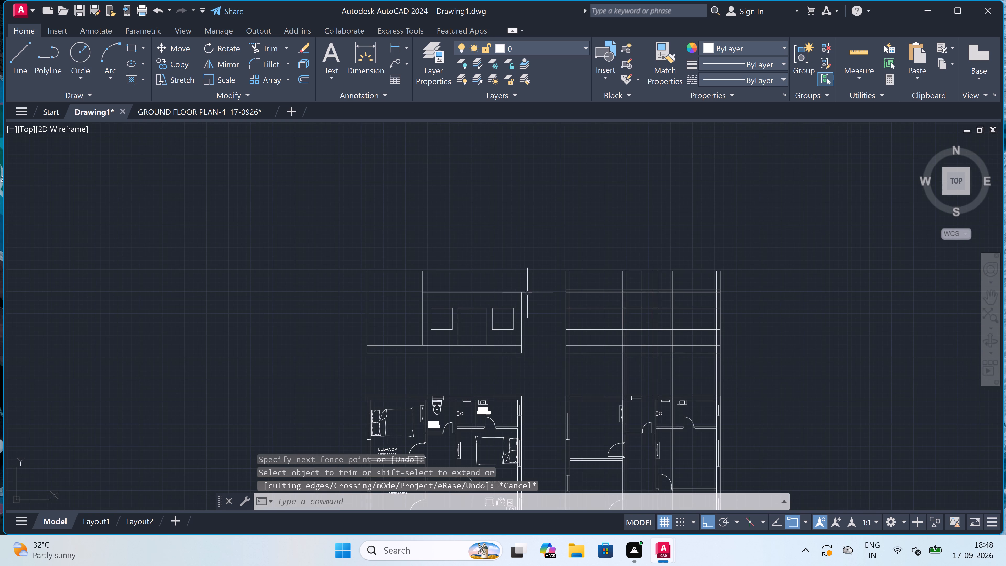
scroll(527, 290, up, 3)
key(l)
key(space)
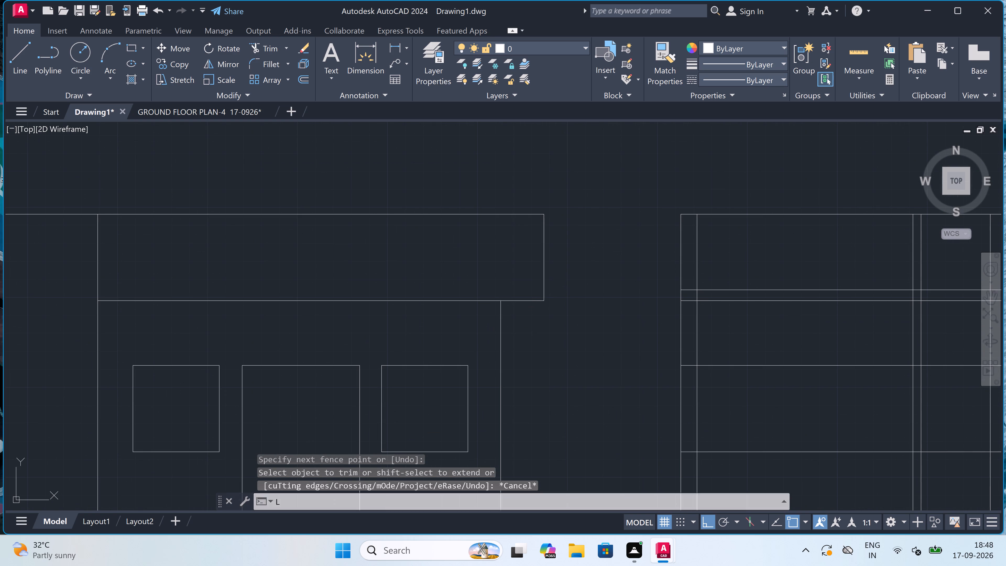
click(544, 301)
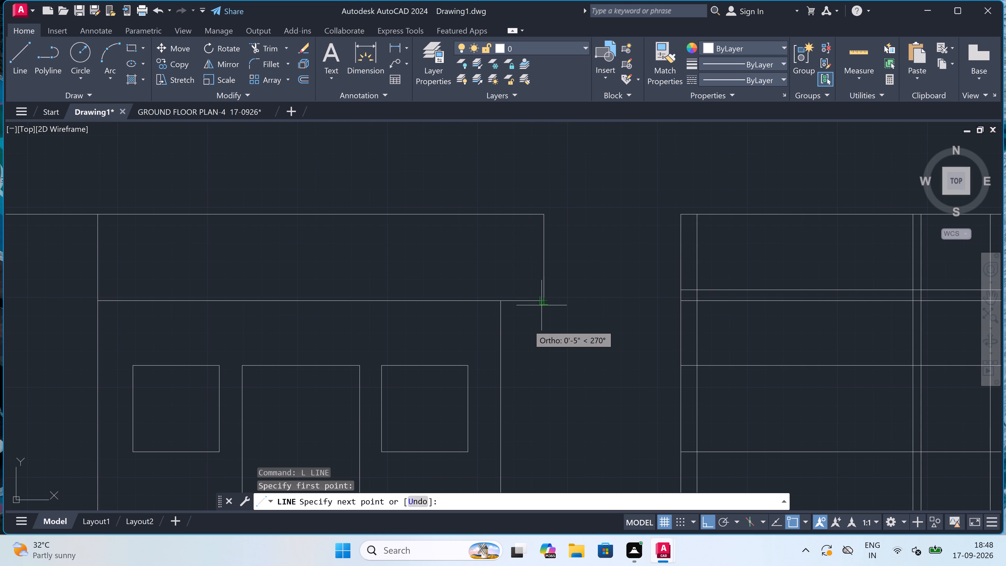
key(F8)
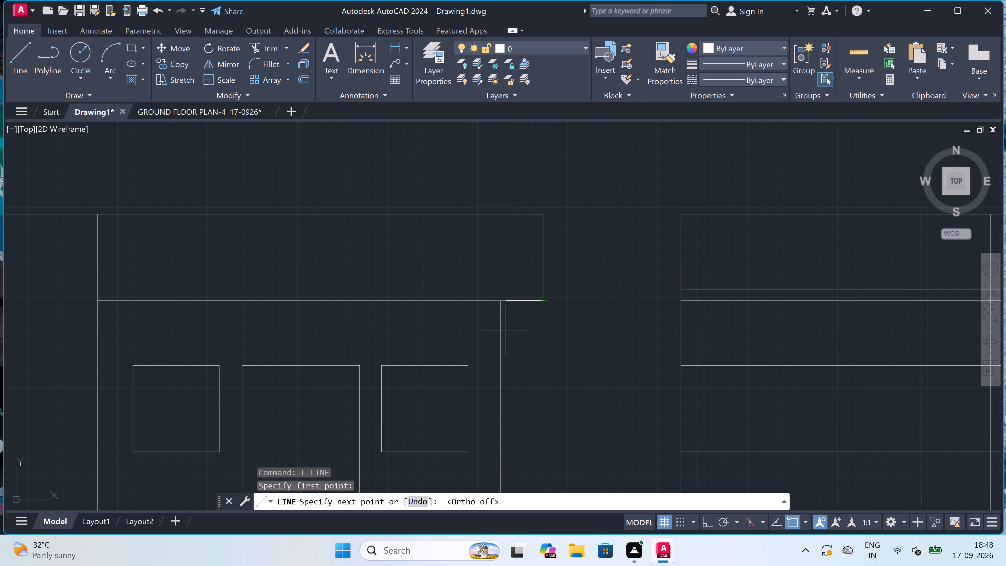
click(500, 327)
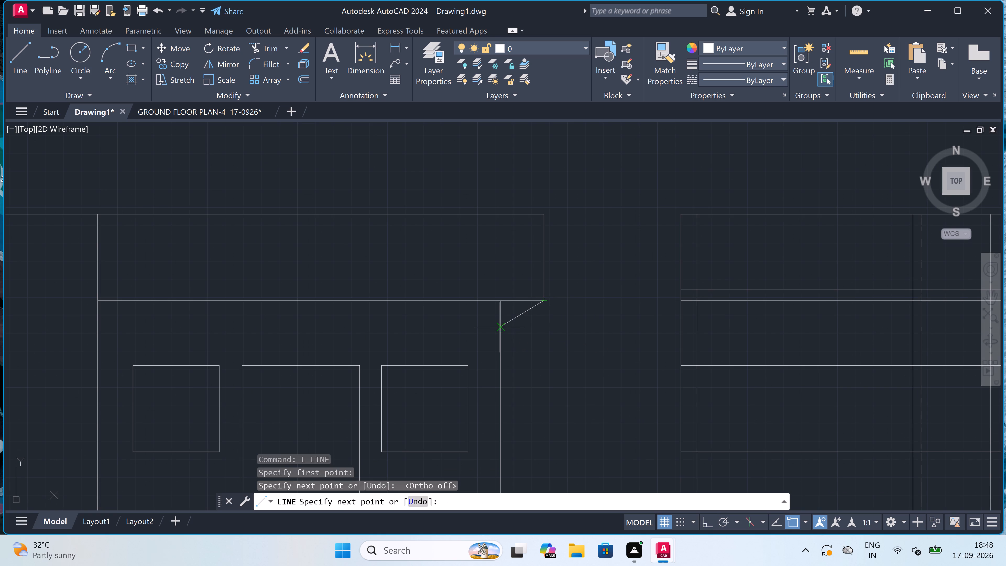
key(Escape)
Draw a line up from the elevation's upper west corner, then about 10'-7" east above the west block.
scroll(524, 323, down, 2)
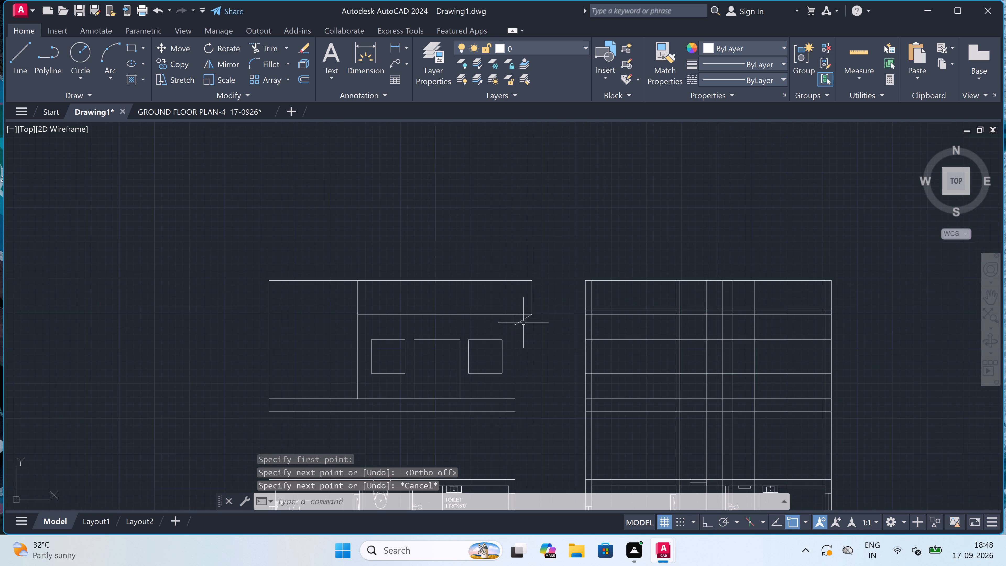
scroll(520, 323, down, 2)
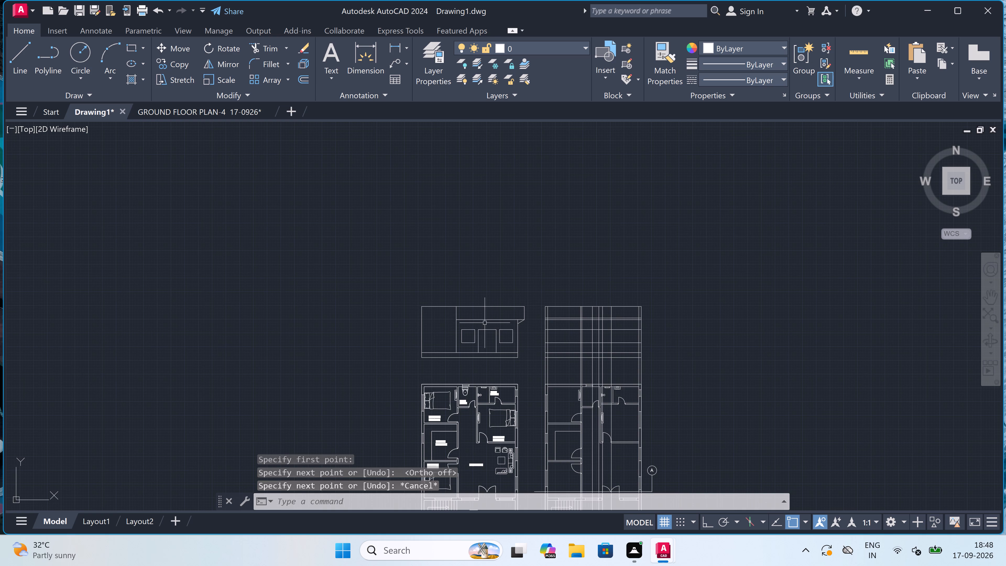
scroll(442, 302, up, 2)
text(L)
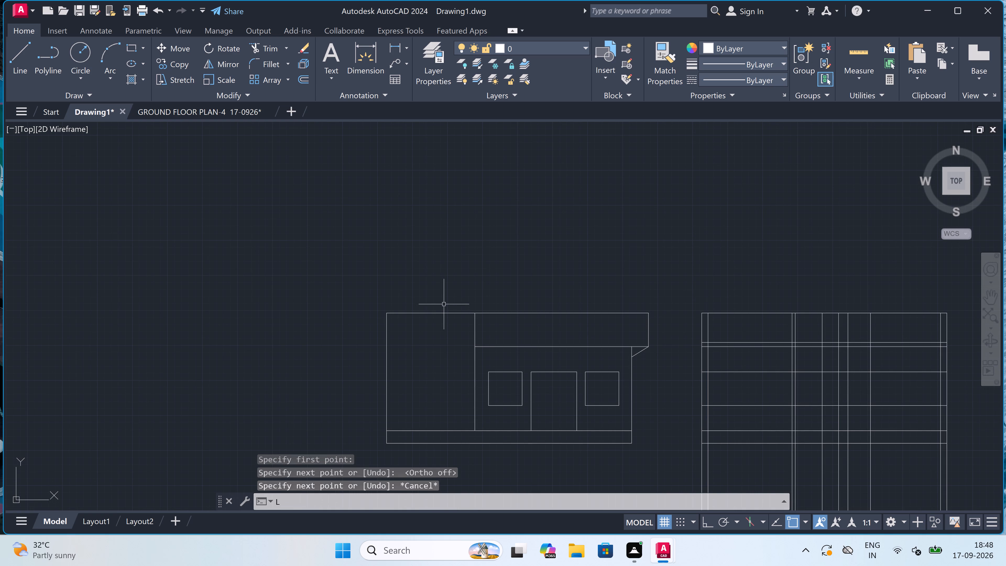
key(space)
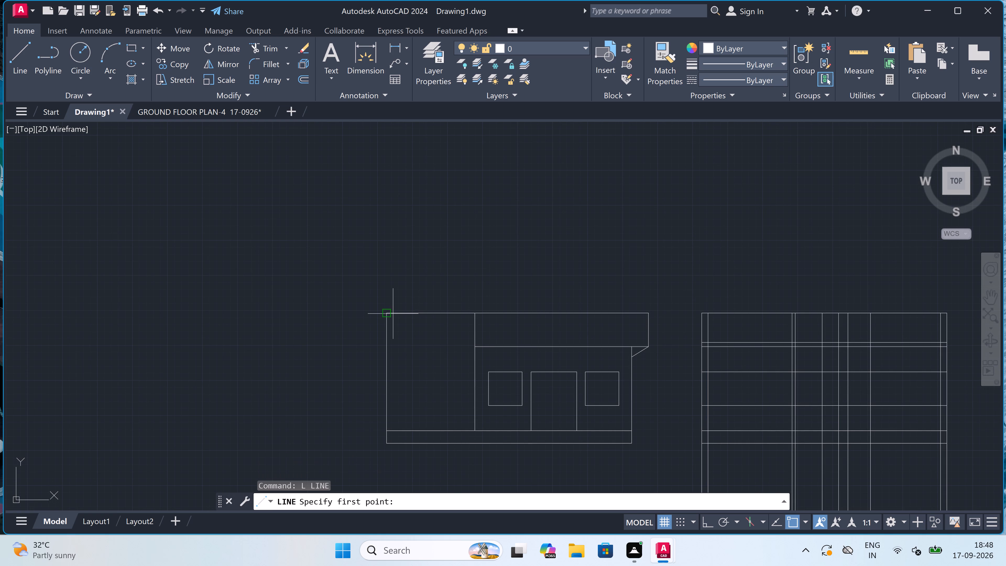
click(389, 313)
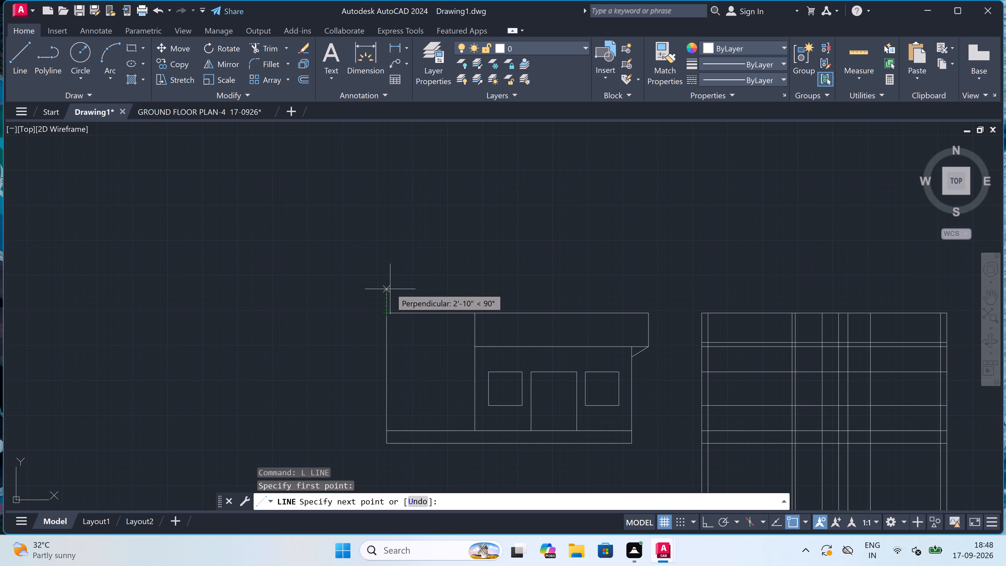
double_click(387, 285)
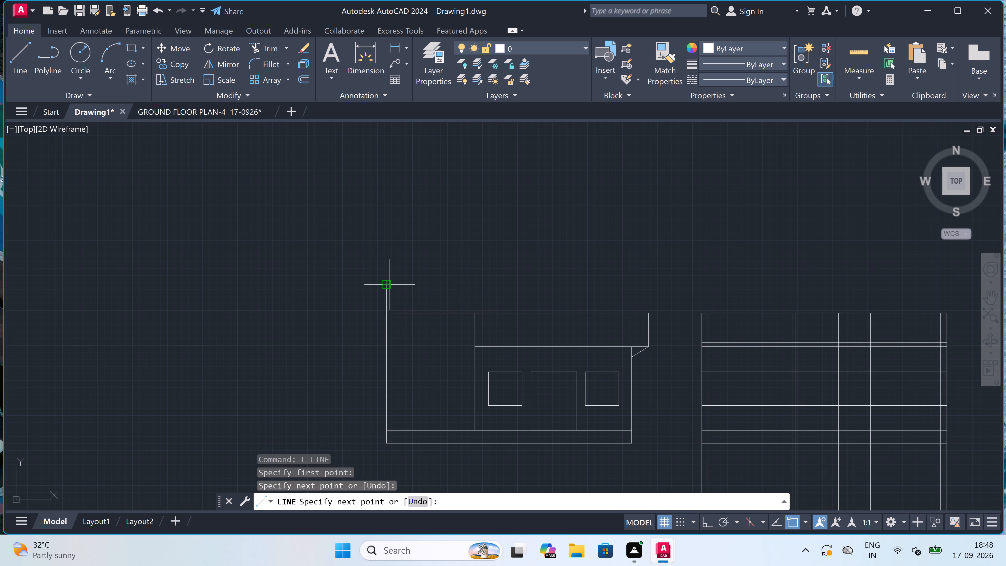
scroll(468, 282, up, 1)
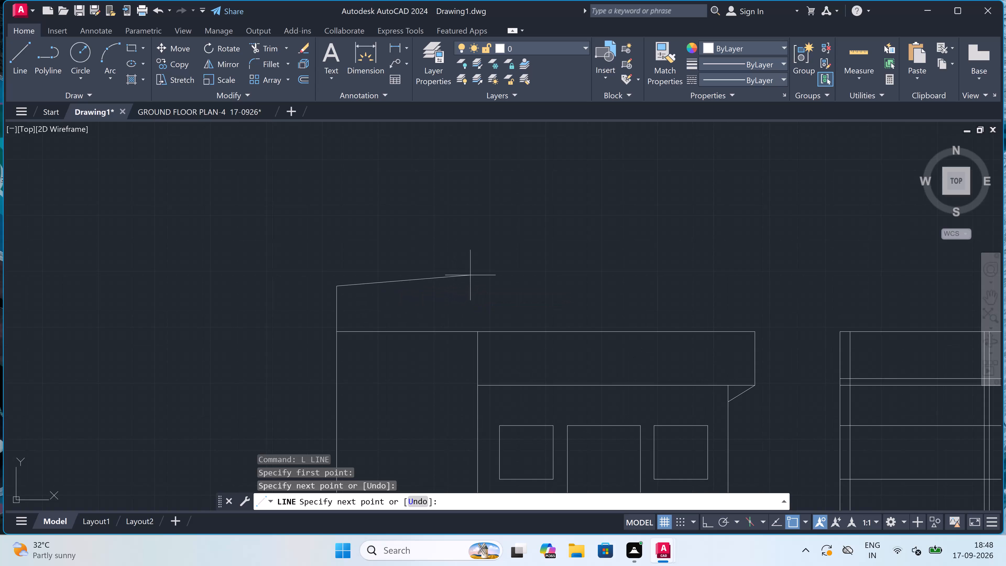
key(F8)
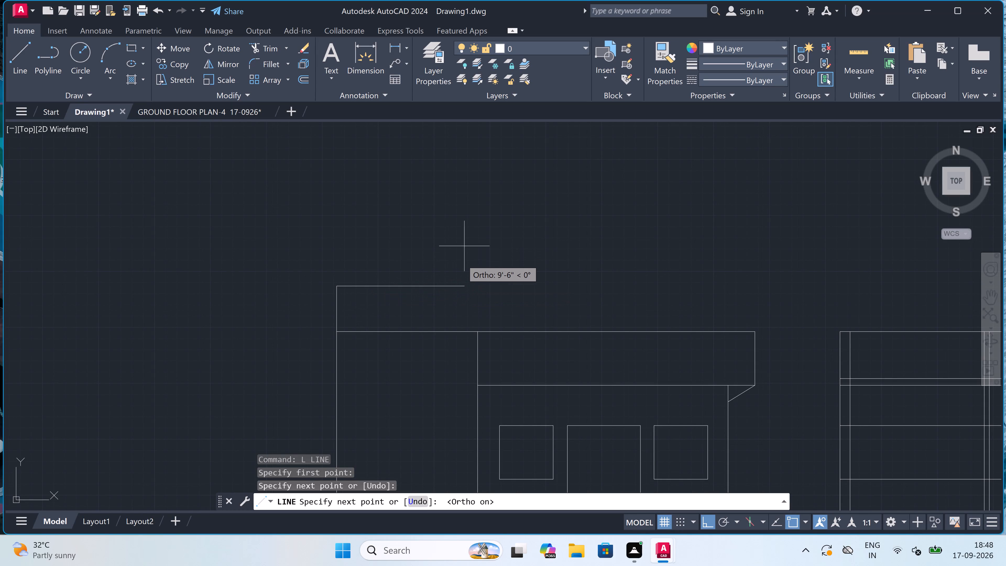
click(479, 288)
Continue the outline down and back west in two steps, the lower about 1' wide, ending vertically on the elevation's top edge.
scroll(479, 299, up, 2)
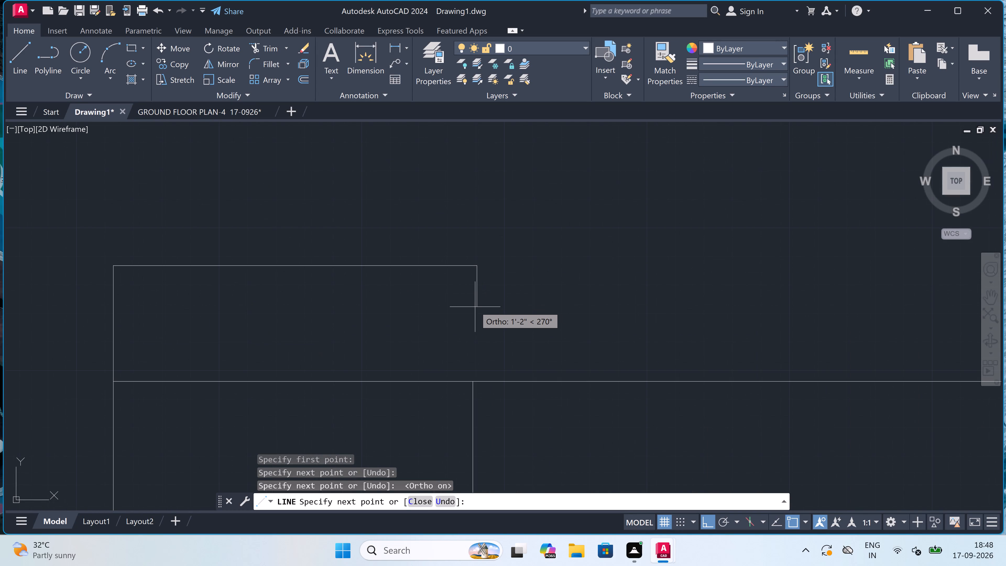
click(473, 298)
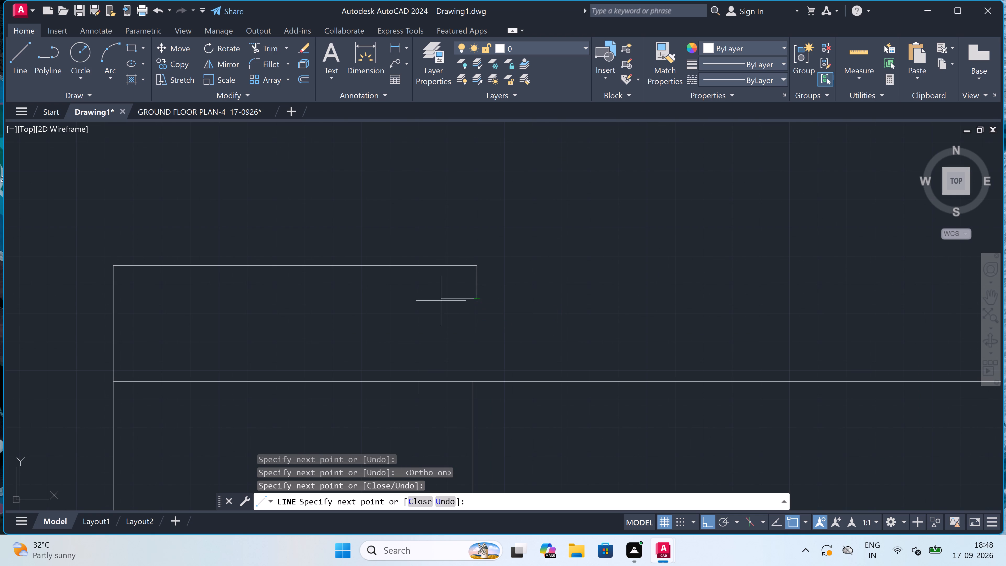
click(409, 296)
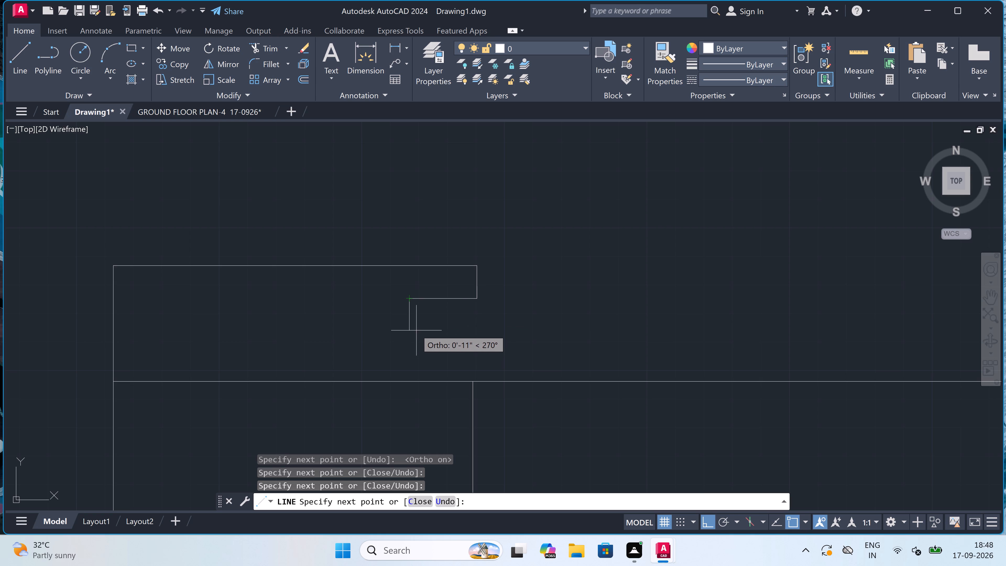
drag(418, 327, 435, 324)
scroll(535, 316, down, 3)
scroll(557, 322, up, 1)
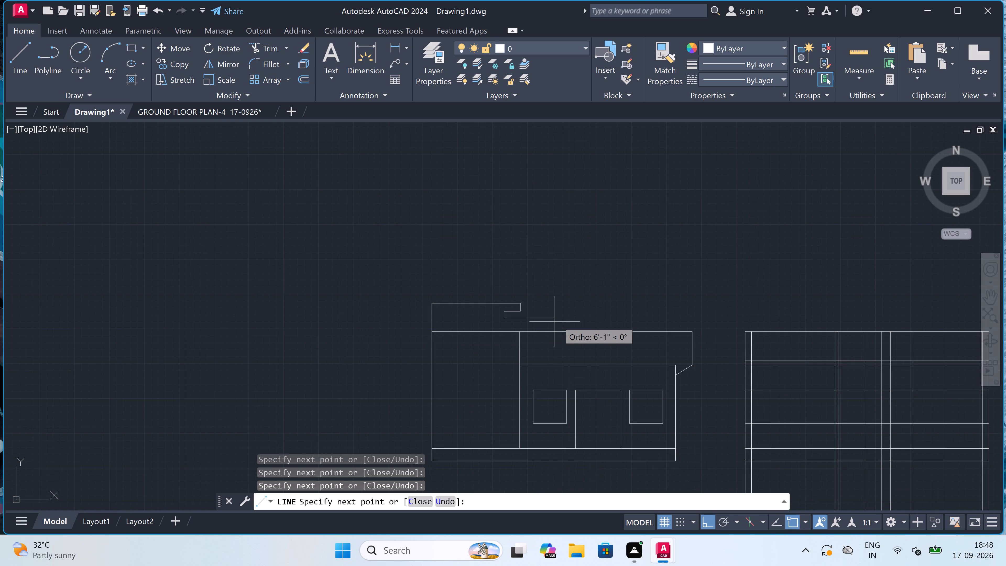
scroll(557, 322, up, 1)
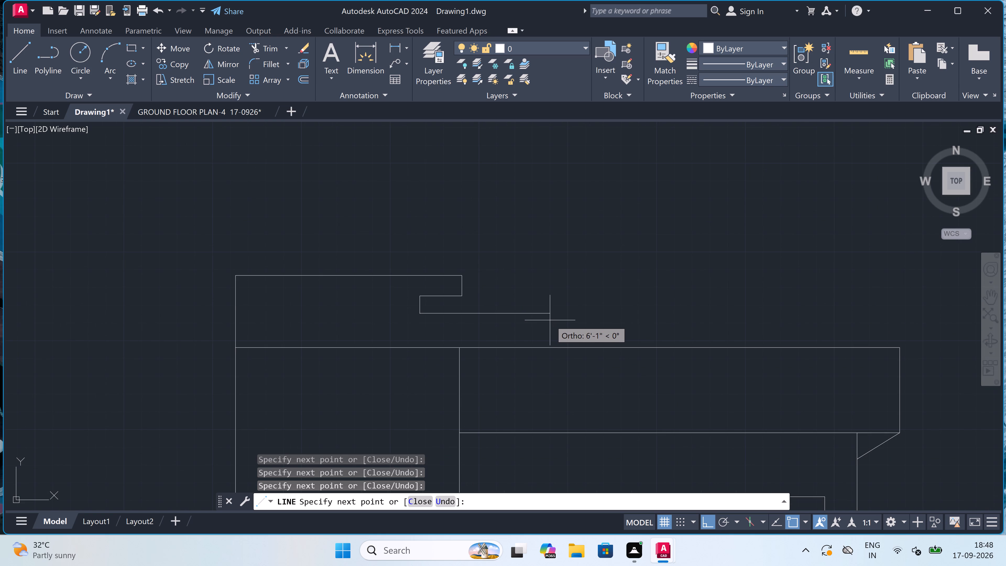
scroll(550, 320, down, 3)
scroll(549, 320, up, 3)
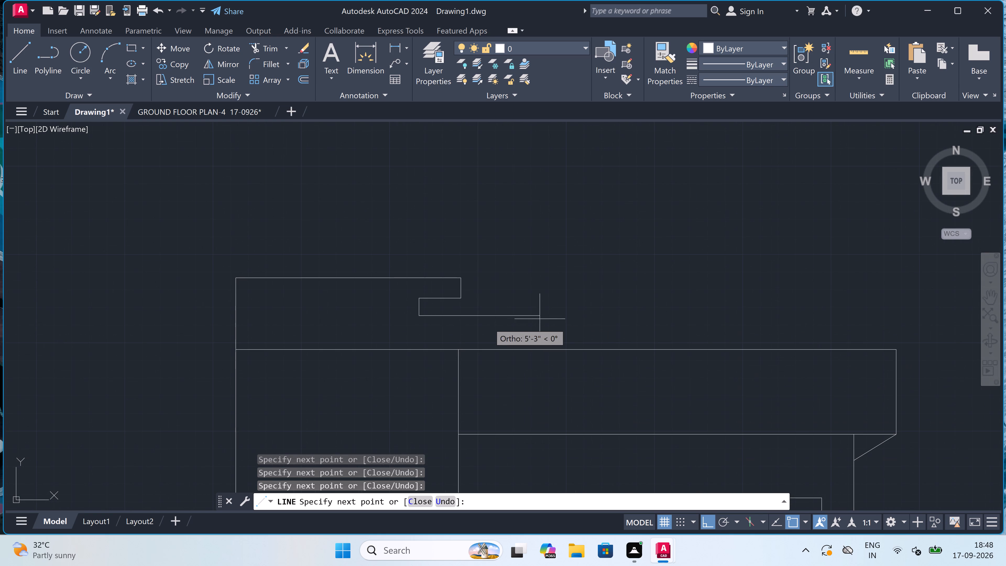
scroll(373, 323, up, 1)
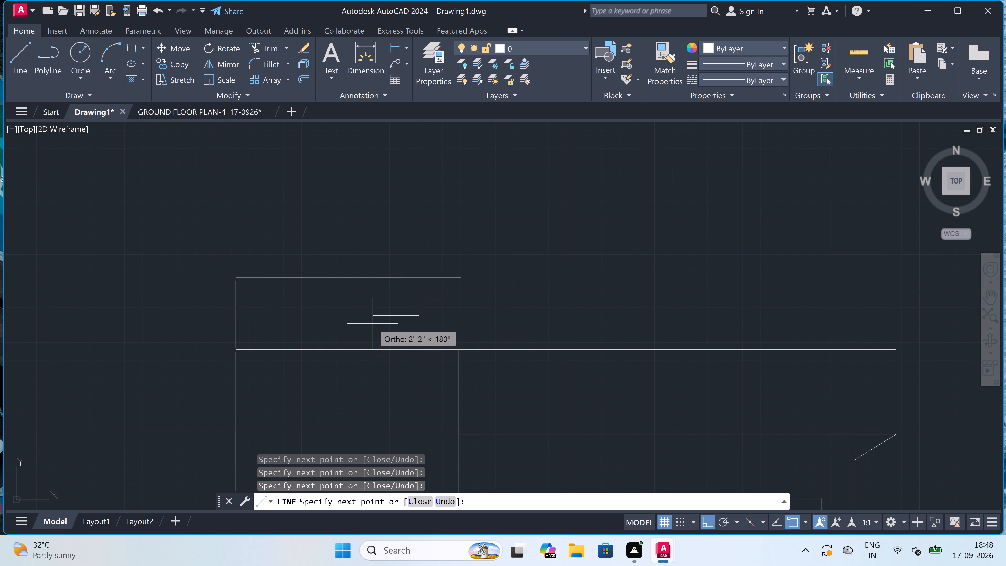
scroll(373, 323, up, 1)
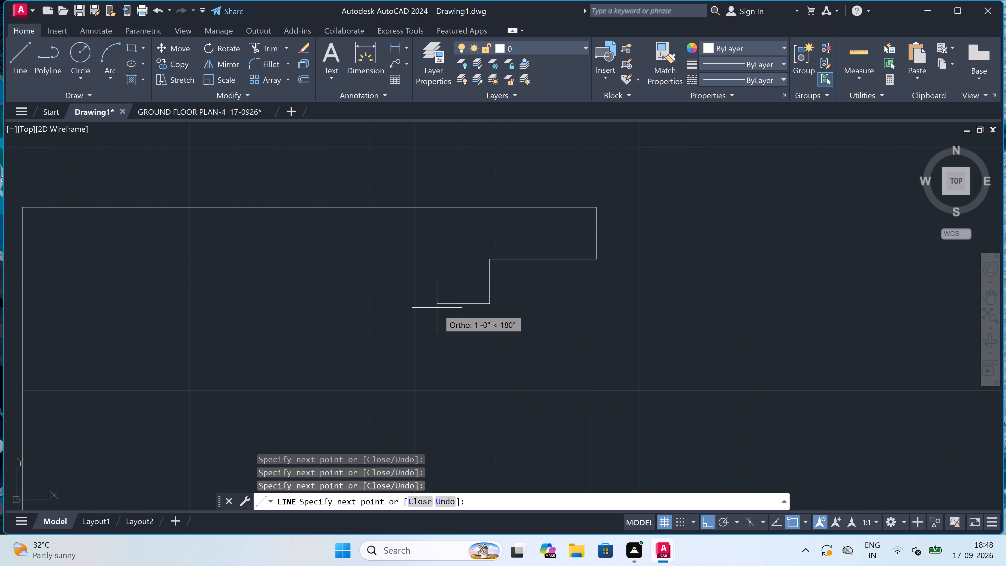
click(438, 309)
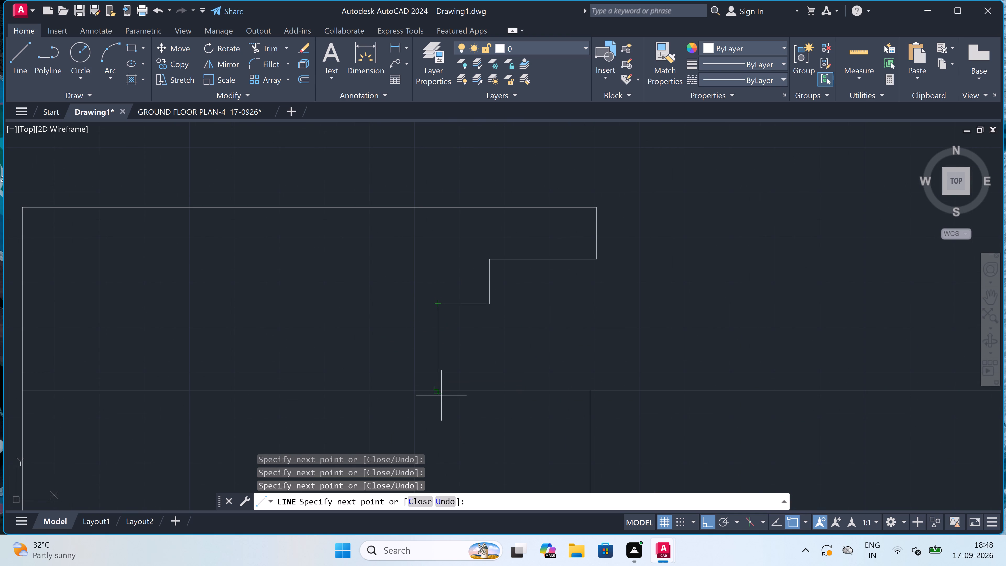
click(439, 393)
key(Escape)
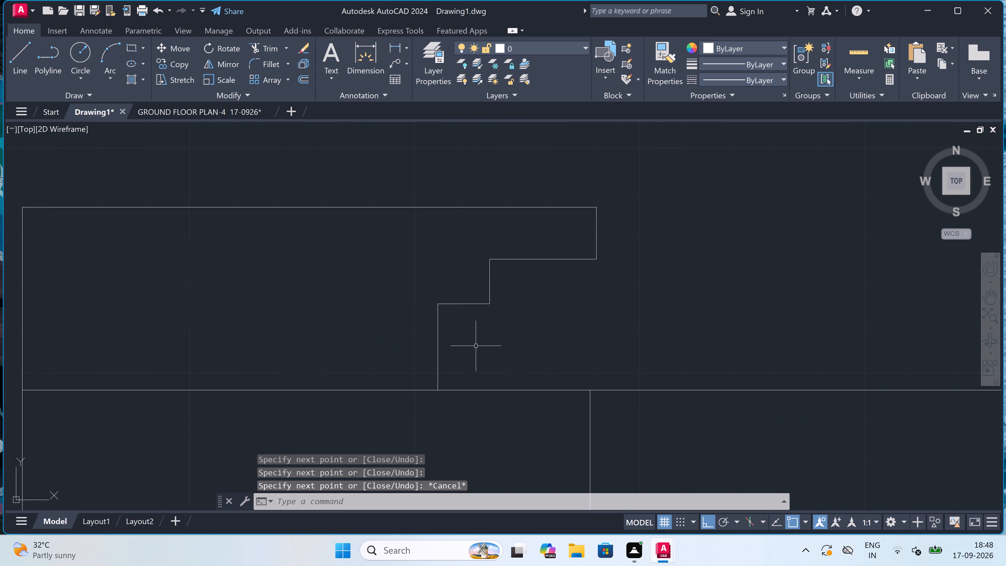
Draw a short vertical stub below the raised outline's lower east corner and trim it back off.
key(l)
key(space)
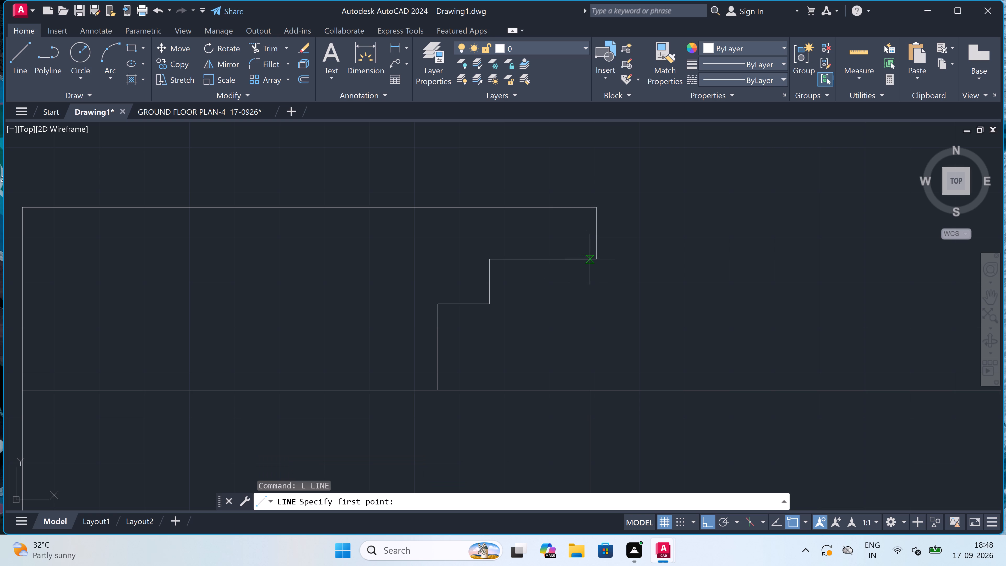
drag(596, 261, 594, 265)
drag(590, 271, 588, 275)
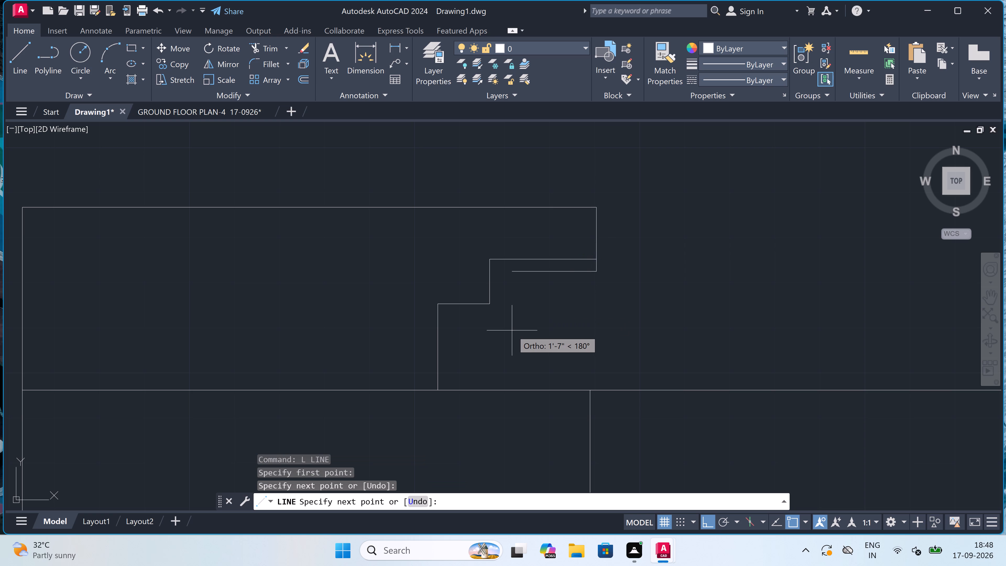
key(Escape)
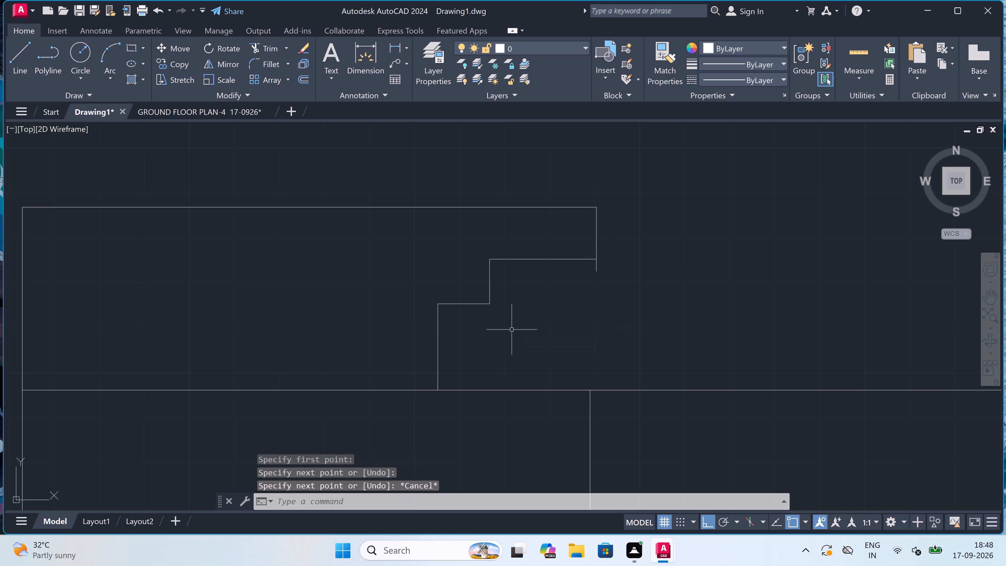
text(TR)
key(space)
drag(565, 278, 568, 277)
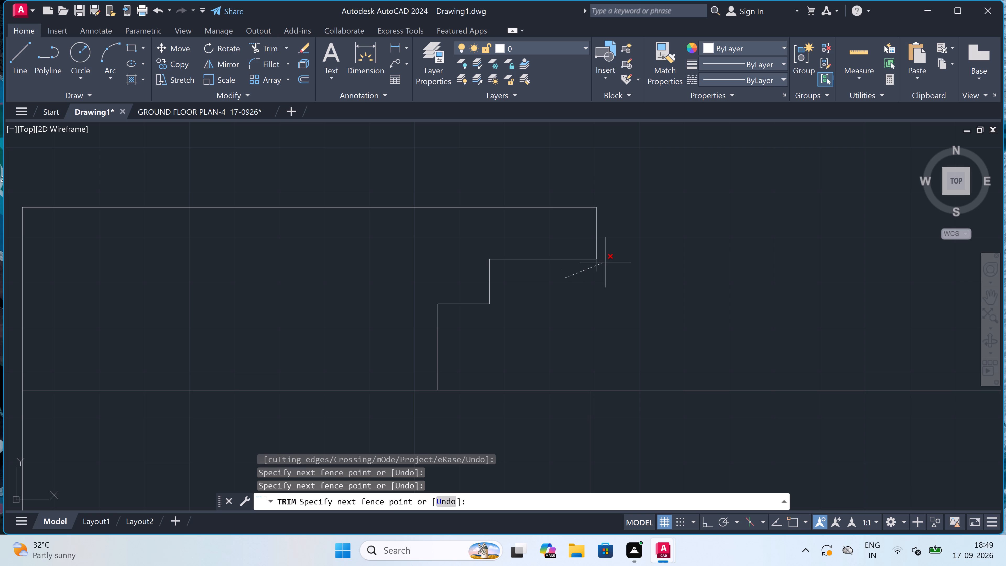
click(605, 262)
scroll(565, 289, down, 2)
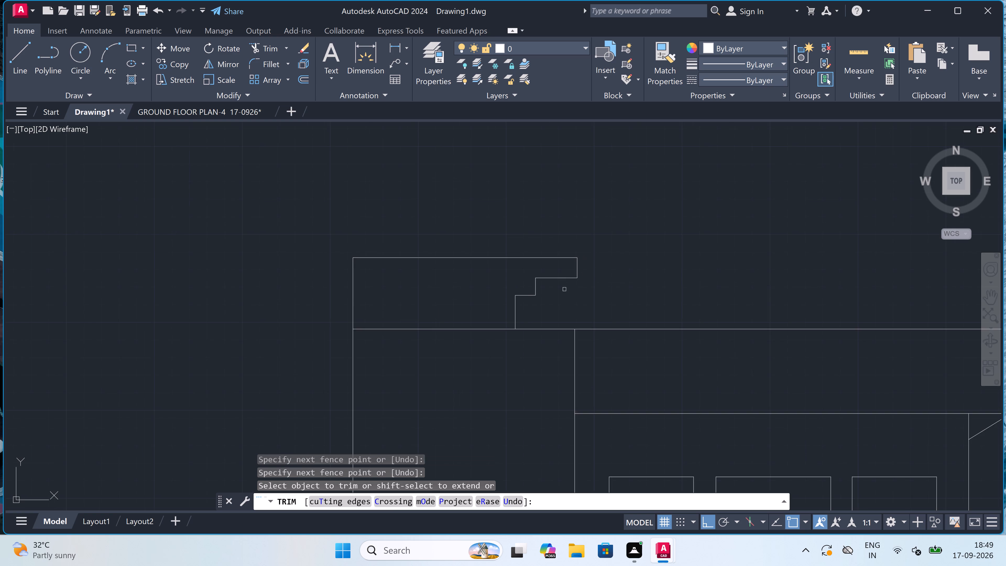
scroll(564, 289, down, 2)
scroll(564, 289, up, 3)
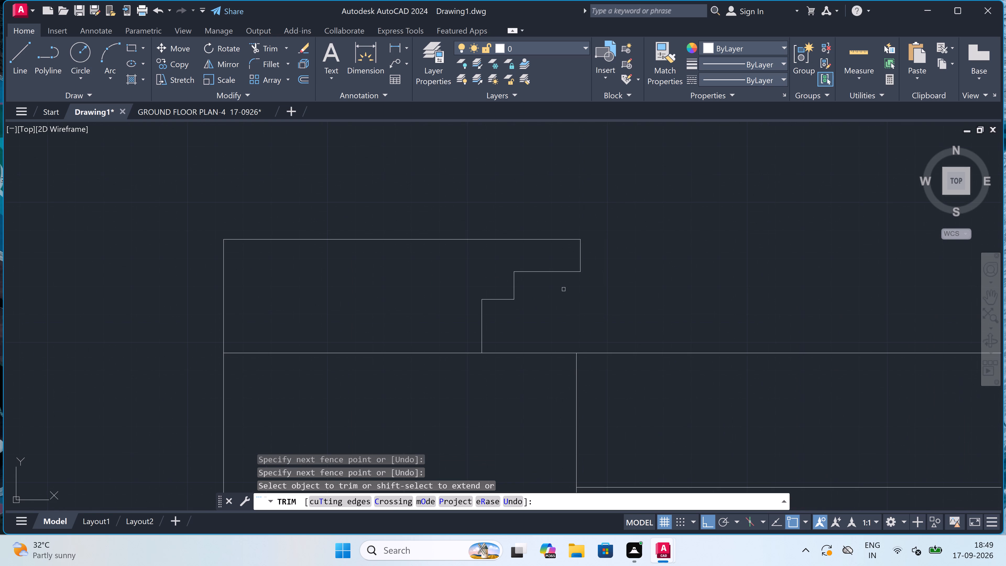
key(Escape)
Erase the four stepped lines beneath the east end of the raised west block outline.
drag(552, 262, 550, 267)
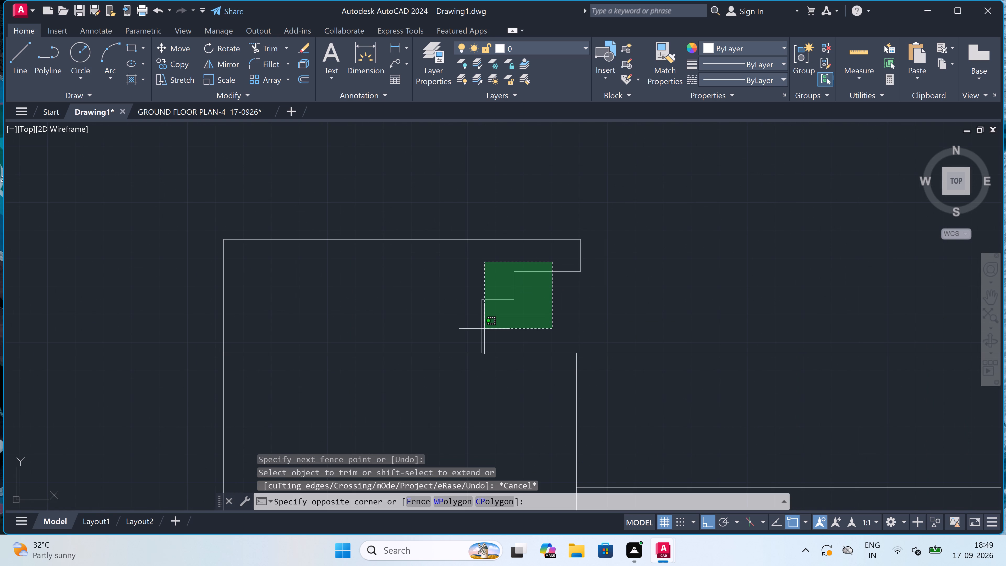
click(478, 331)
key(Delete)
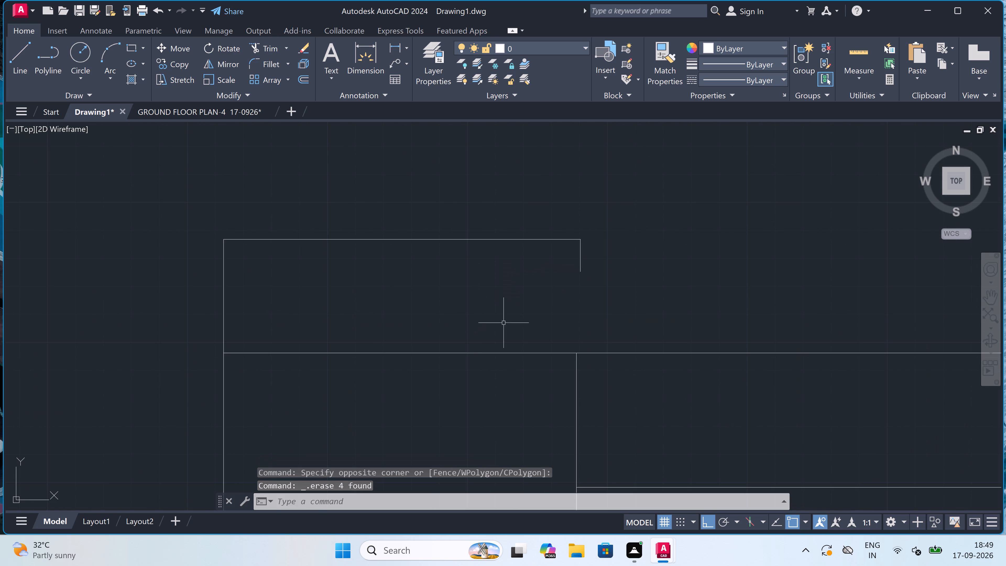
Redraw the stepped profile from the outline's east end down to the elevation's top edge, with two steps about 8" wide.
text(L)
key(space)
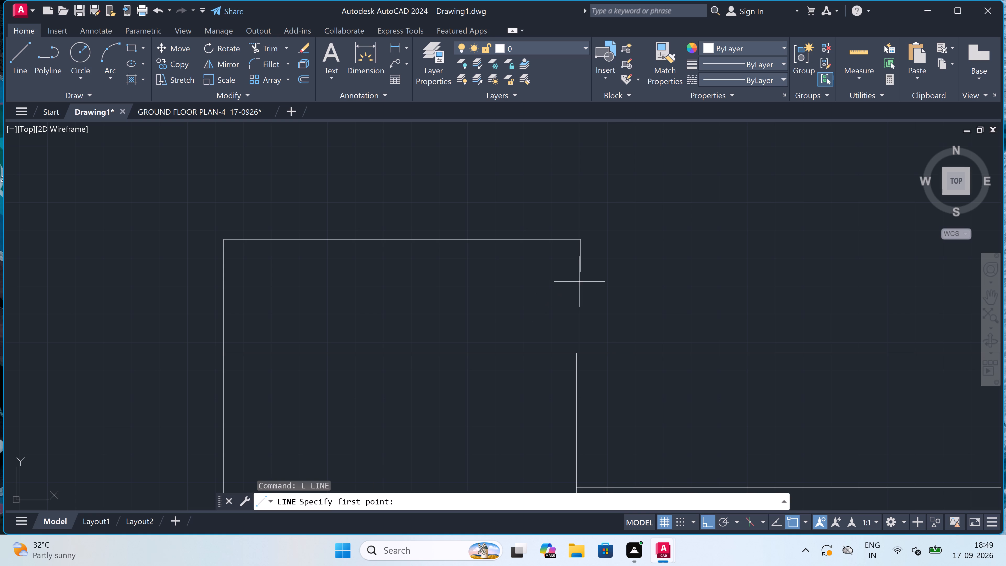
click(578, 275)
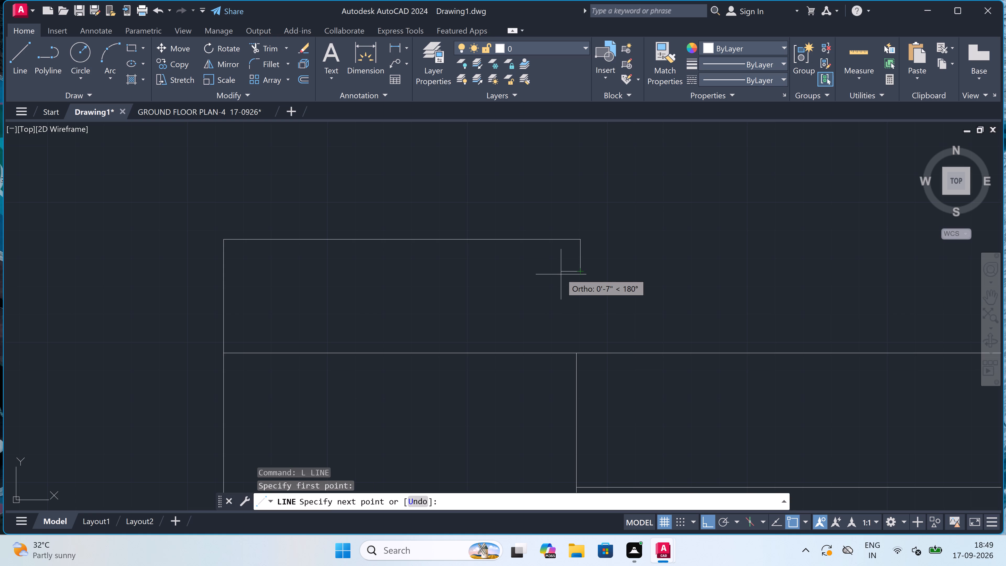
click(560, 272)
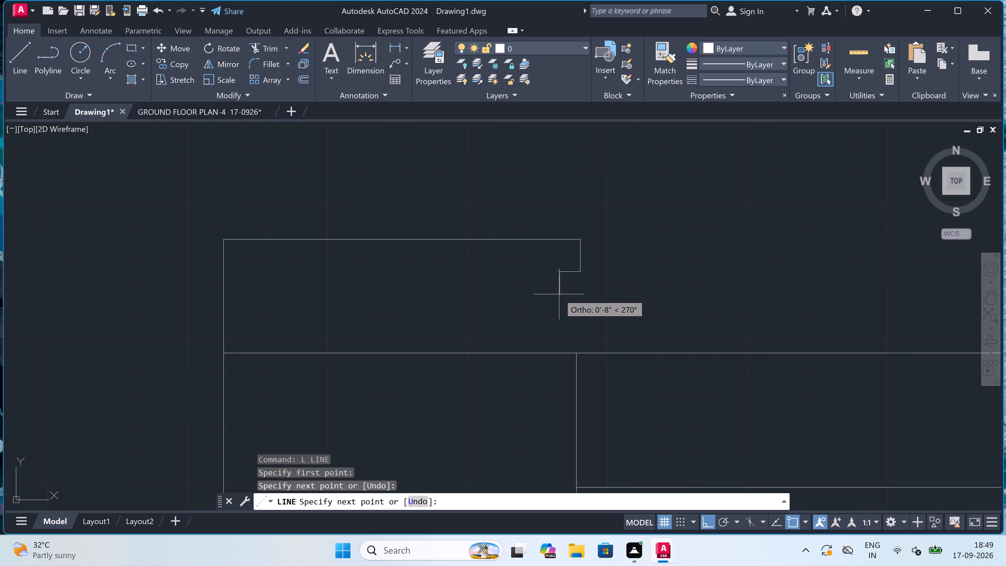
click(559, 300)
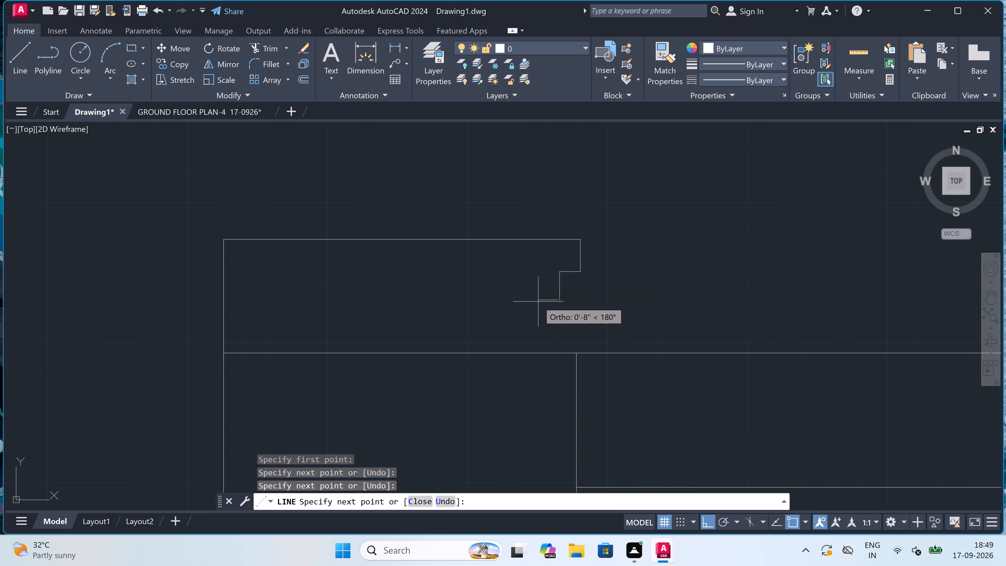
click(538, 302)
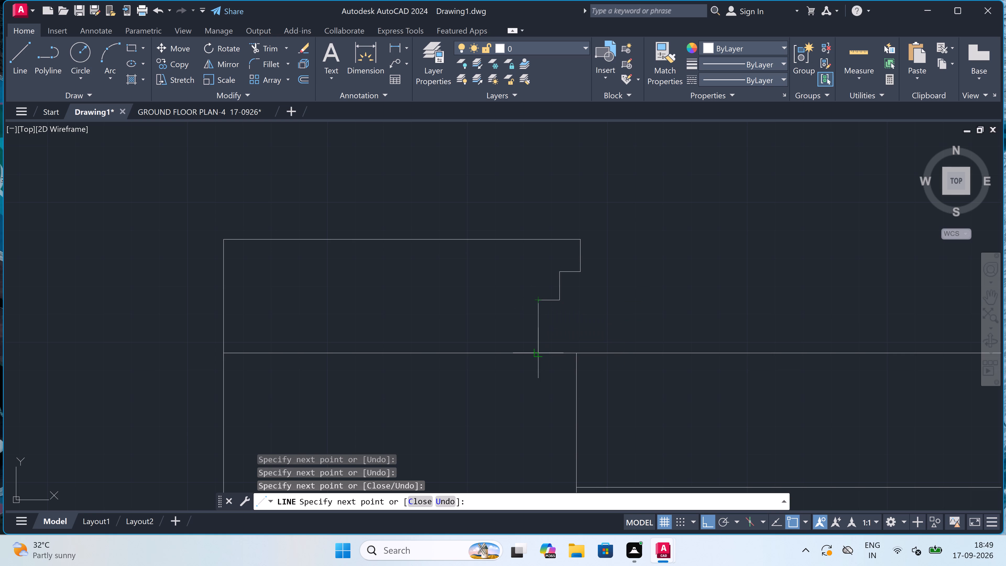
click(541, 356)
key(Escape)
Trim the elevation's old top edge inside the raised west block, between the west wall and the stepped profile.
scroll(525, 354, down, 3)
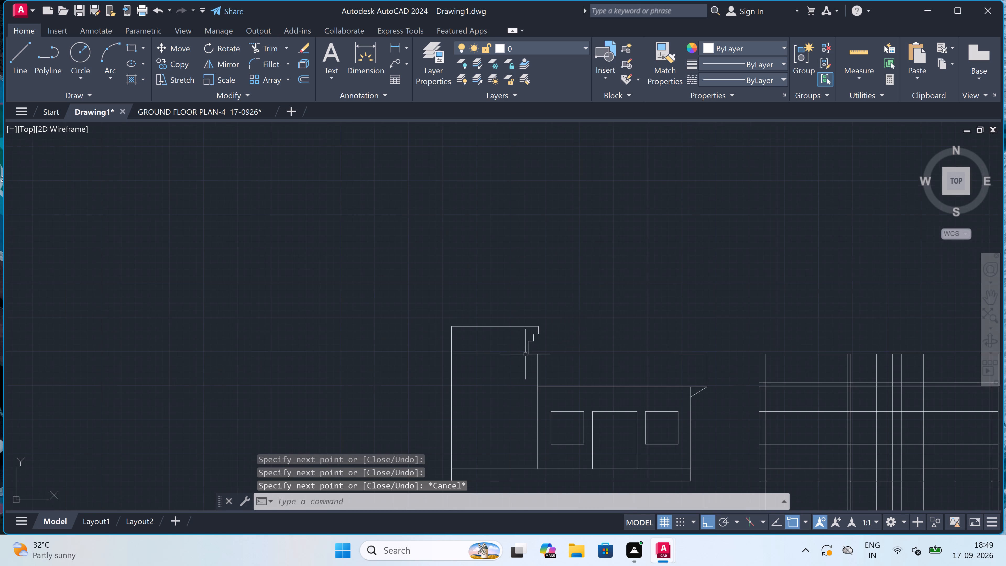
scroll(525, 354, down, 1)
scroll(516, 395, up, 2)
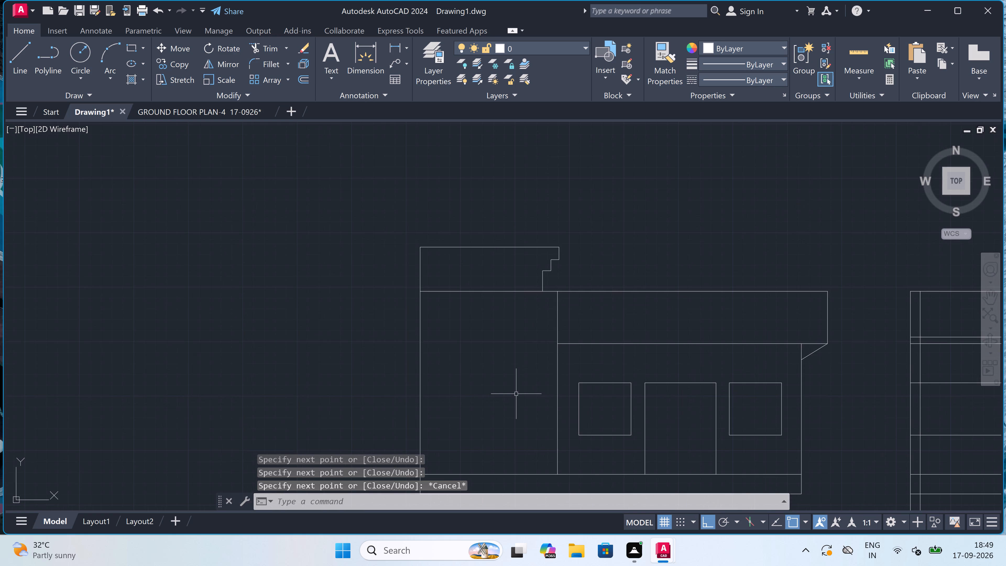
scroll(520, 358, down, 2)
scroll(519, 358, up, 2)
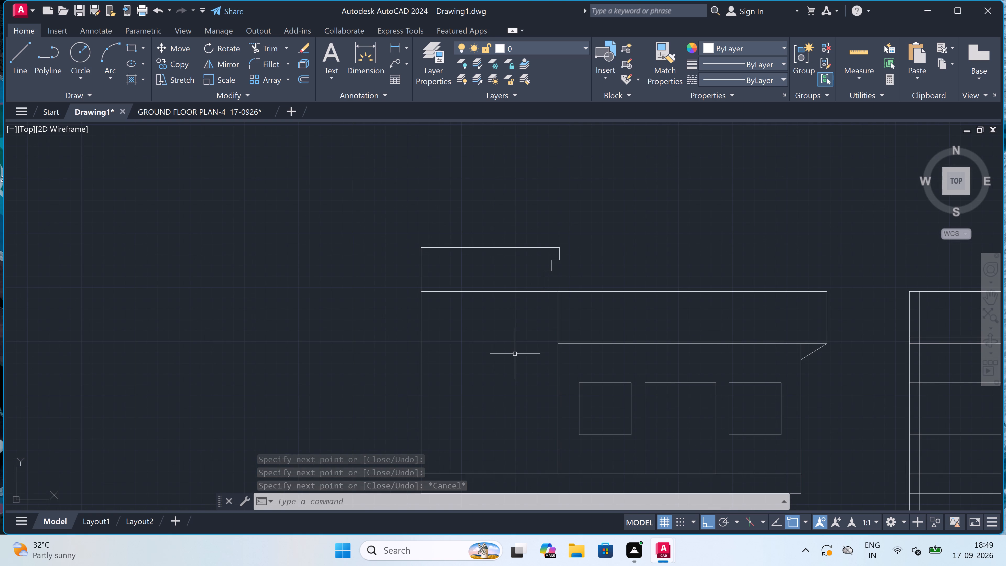
key(t)
key(r)
key(space)
click(513, 345)
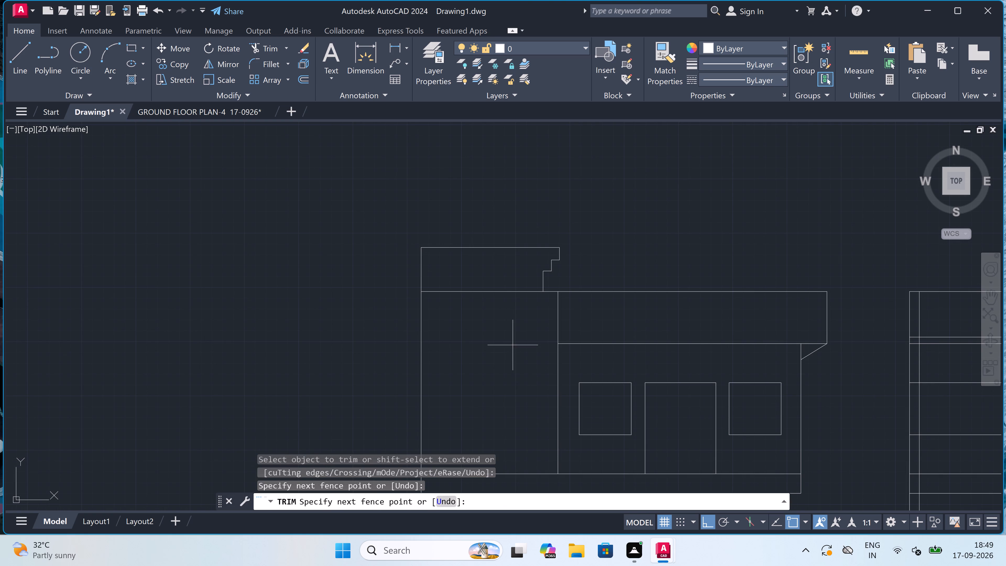
click(505, 281)
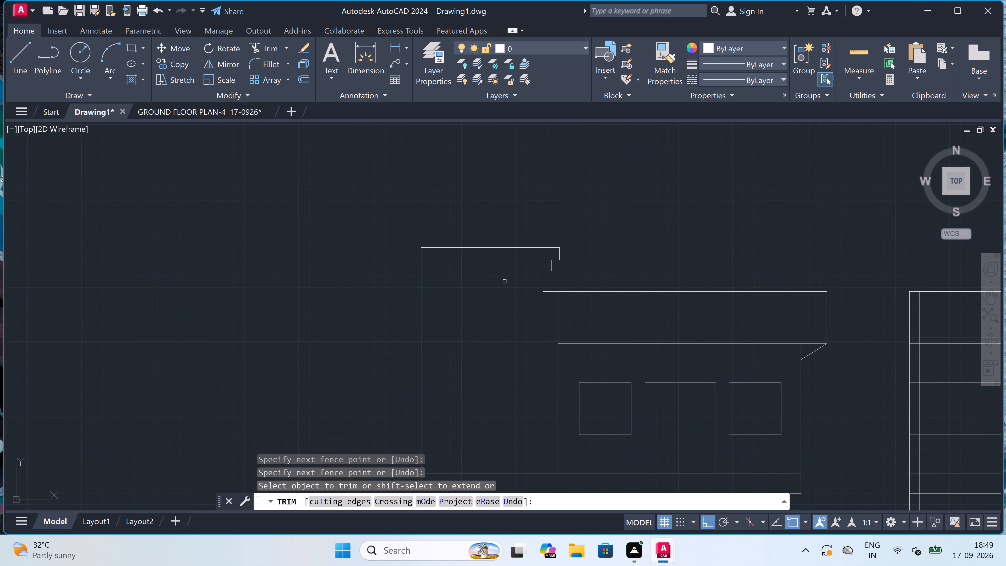
scroll(505, 281, down, 1)
key(Escape)
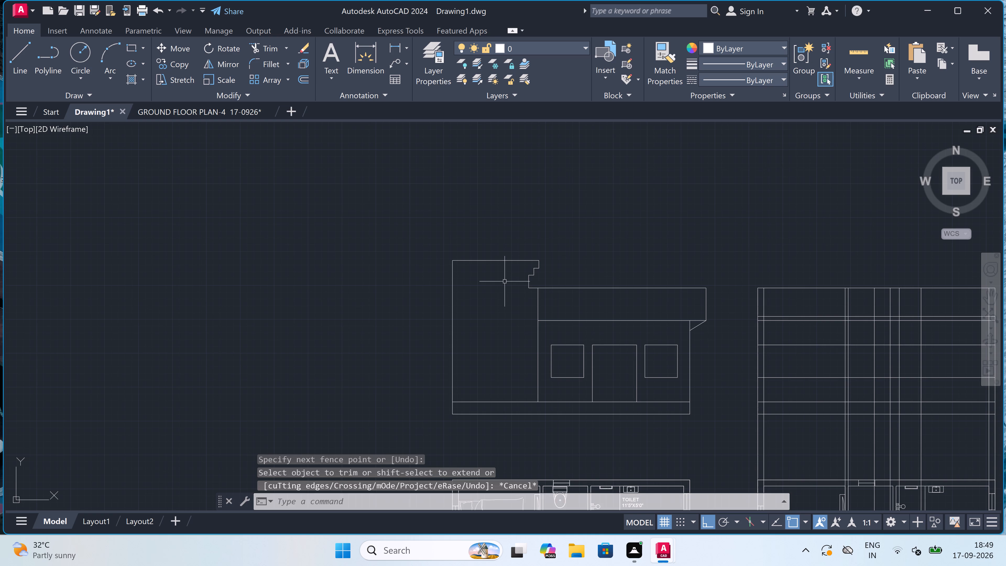
Draw a vertical line from the foot of the stepped profile down to the plinth line.
text(L)
key(space)
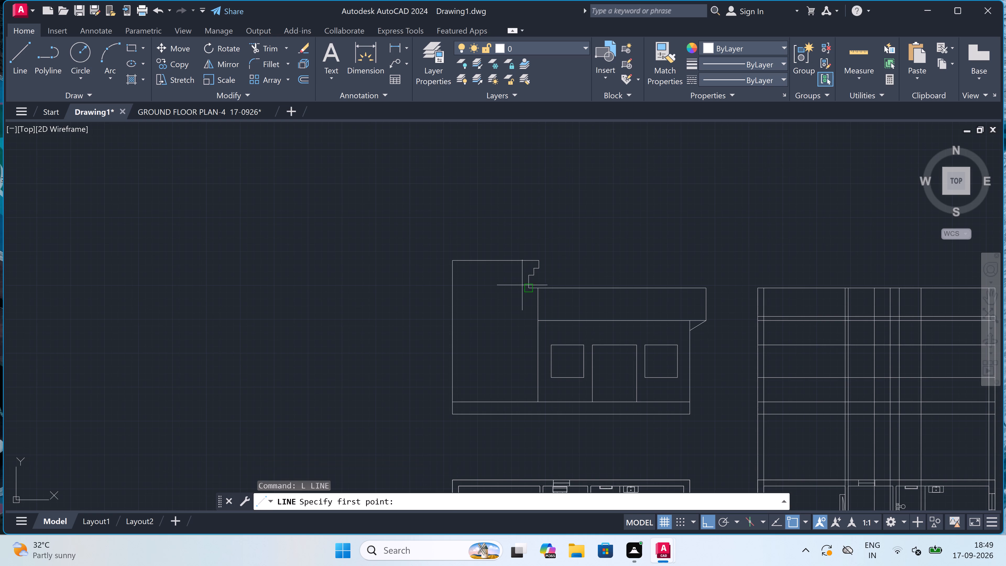
click(528, 289)
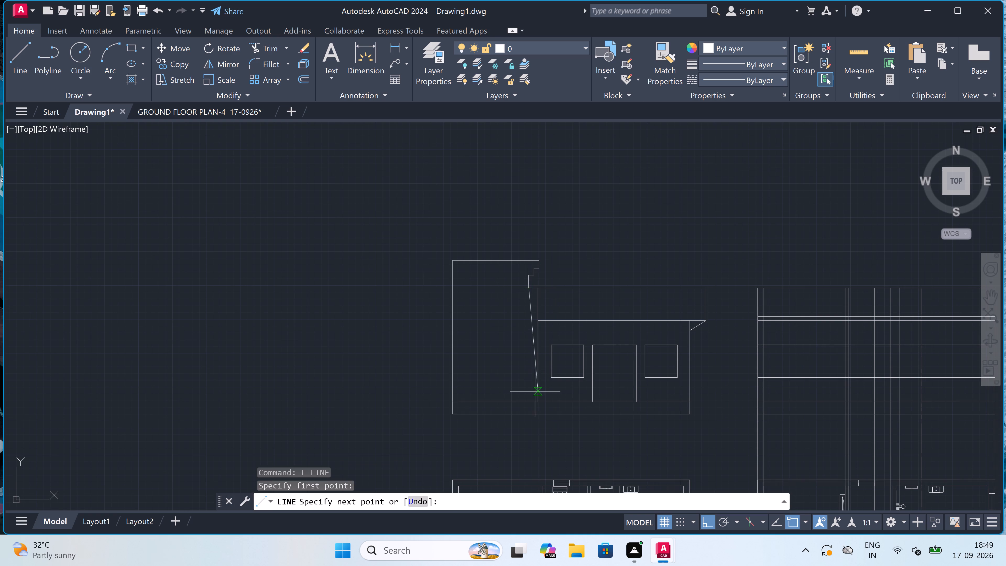
click(529, 404)
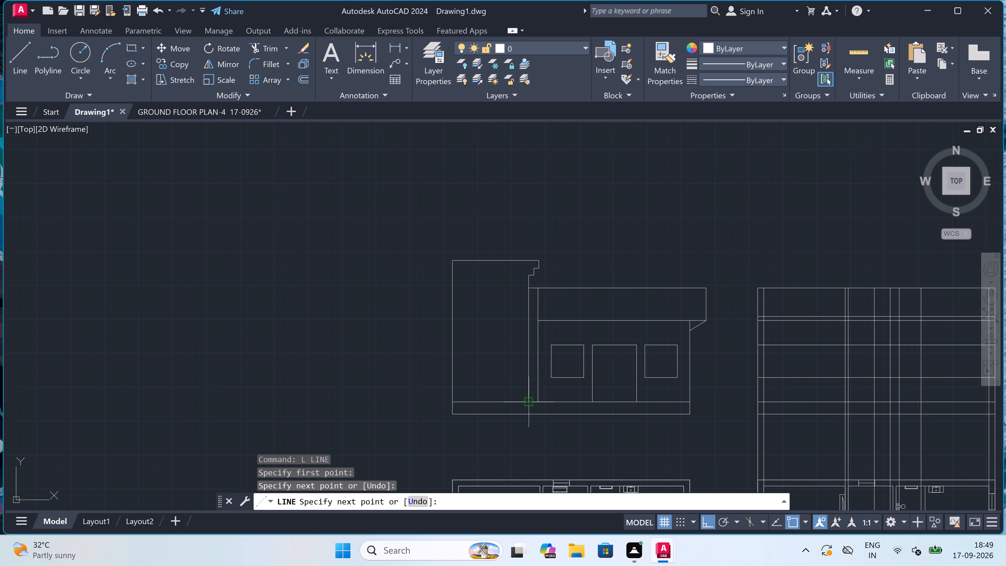
key(Escape)
Extend the roof band's bottom edge with a short horizontal line west to the new vertical of the west block.
scroll(521, 351, down, 2)
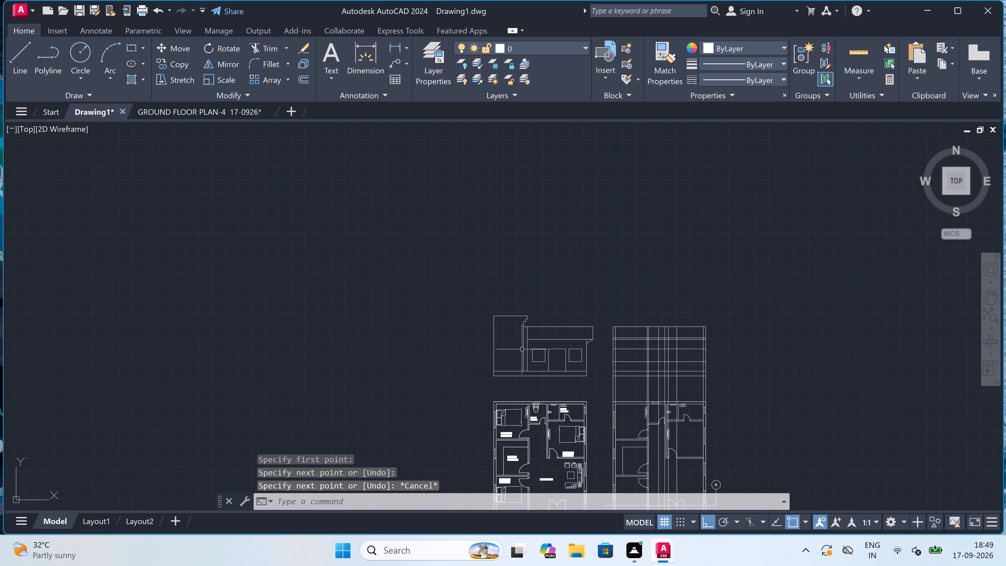
scroll(528, 342, up, 3)
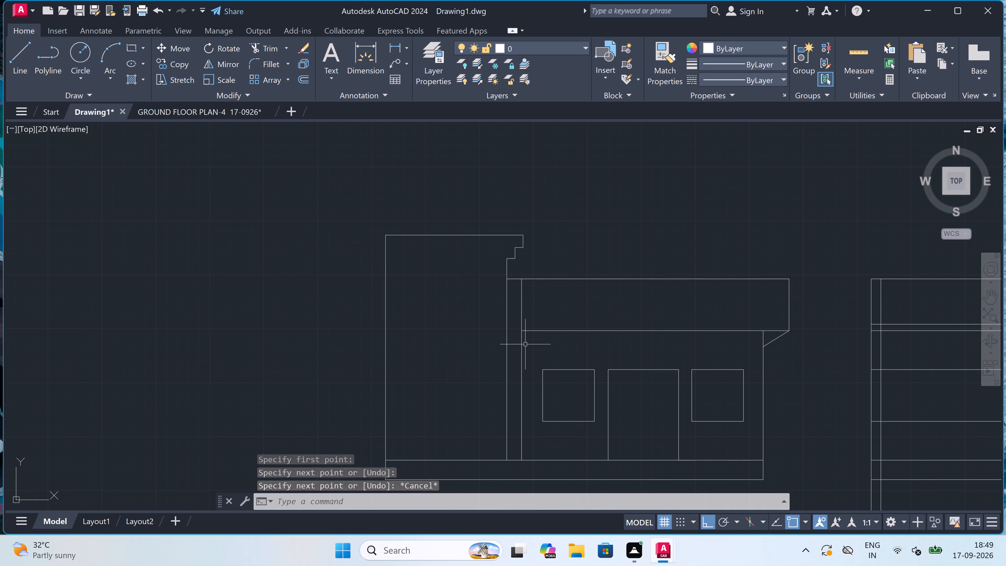
scroll(527, 347, down, 1)
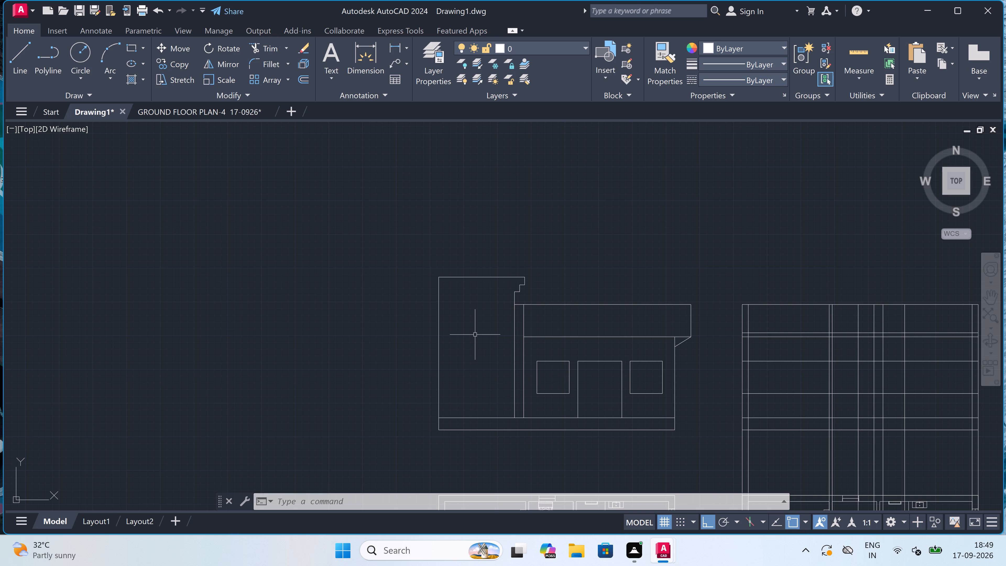
key(l)
key(space)
scroll(520, 339, up, 2)
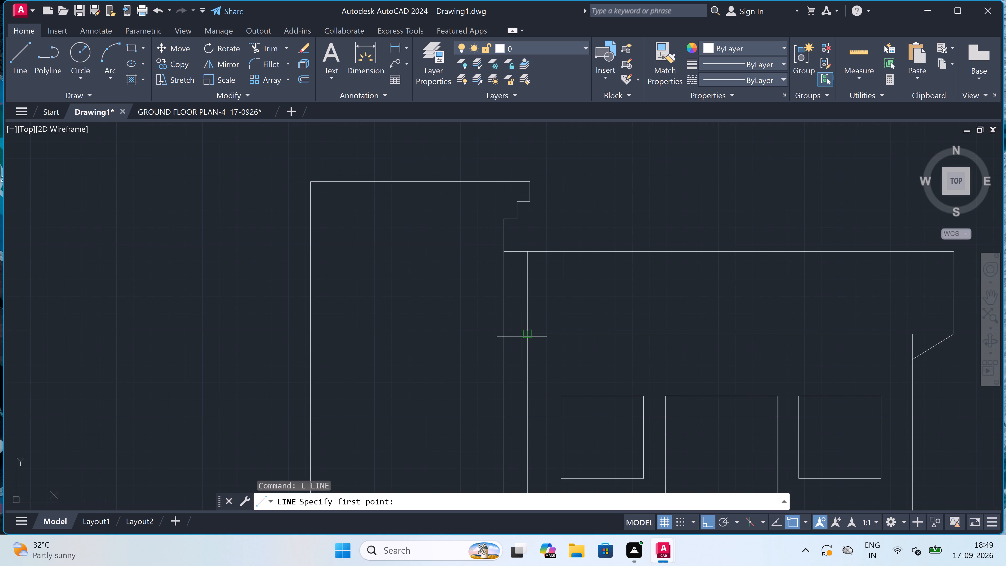
click(528, 336)
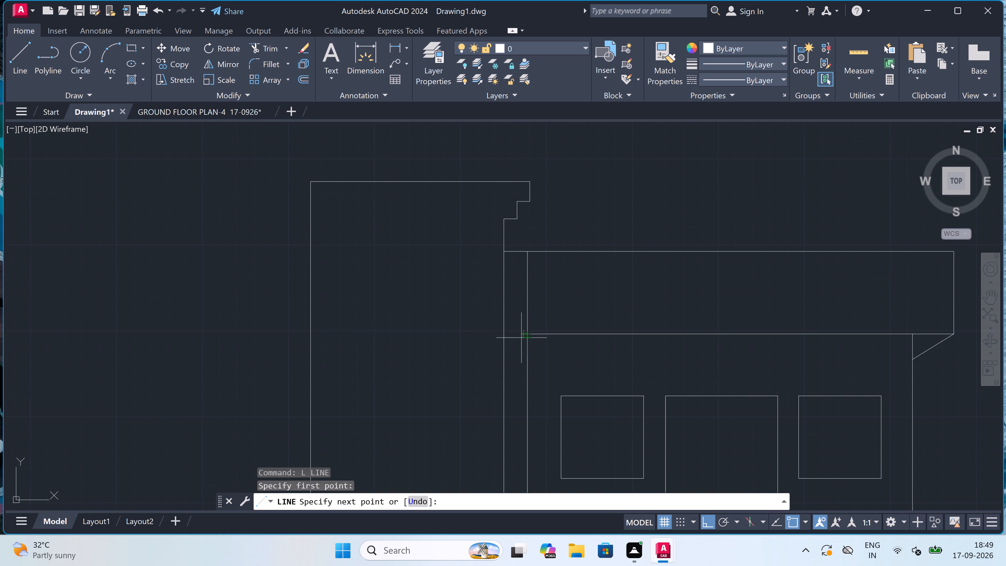
click(505, 337)
key(Escape)
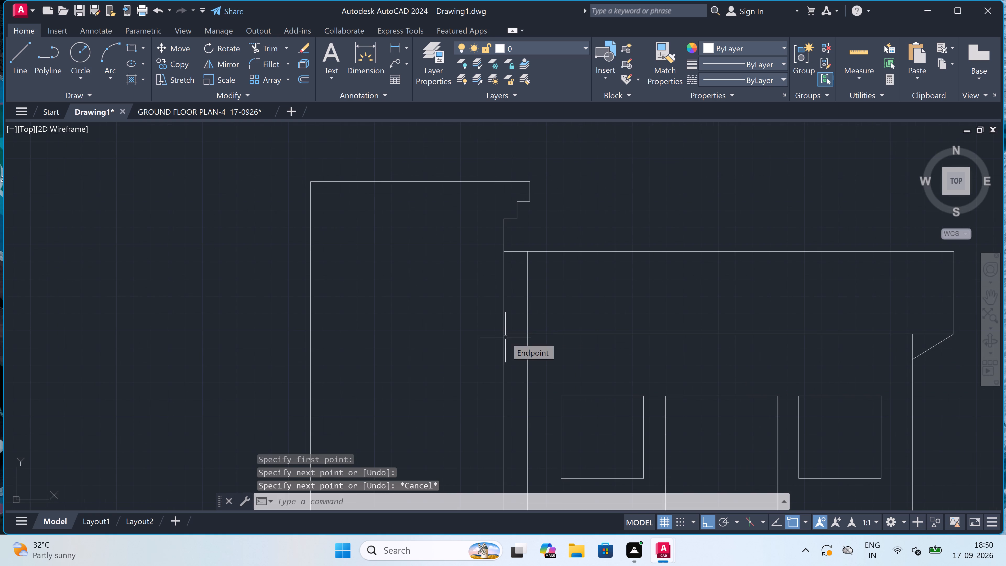
Trim away the old wall line where it crosses the roof band beside the west block.
text(TR)
key(space)
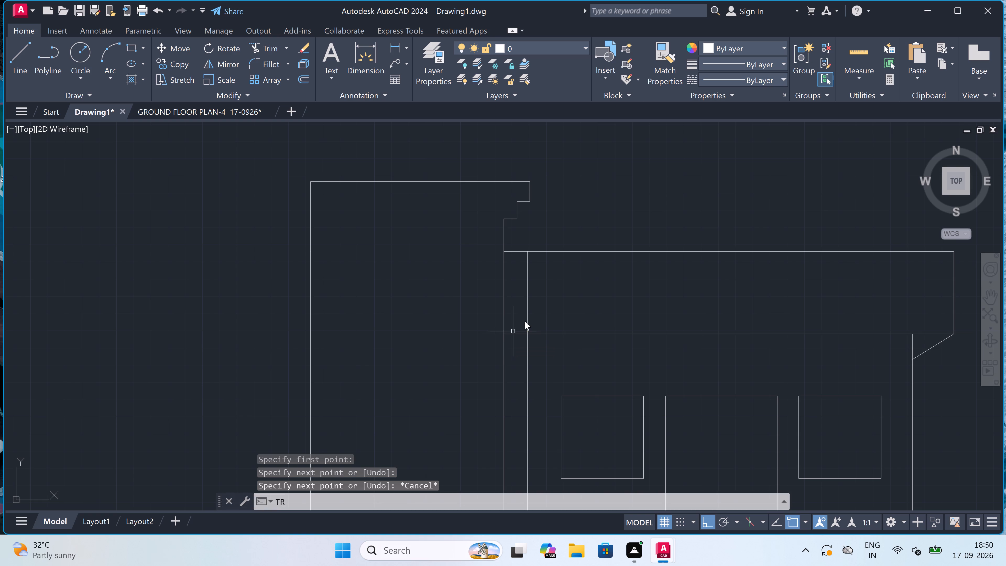
click(522, 321)
click(538, 315)
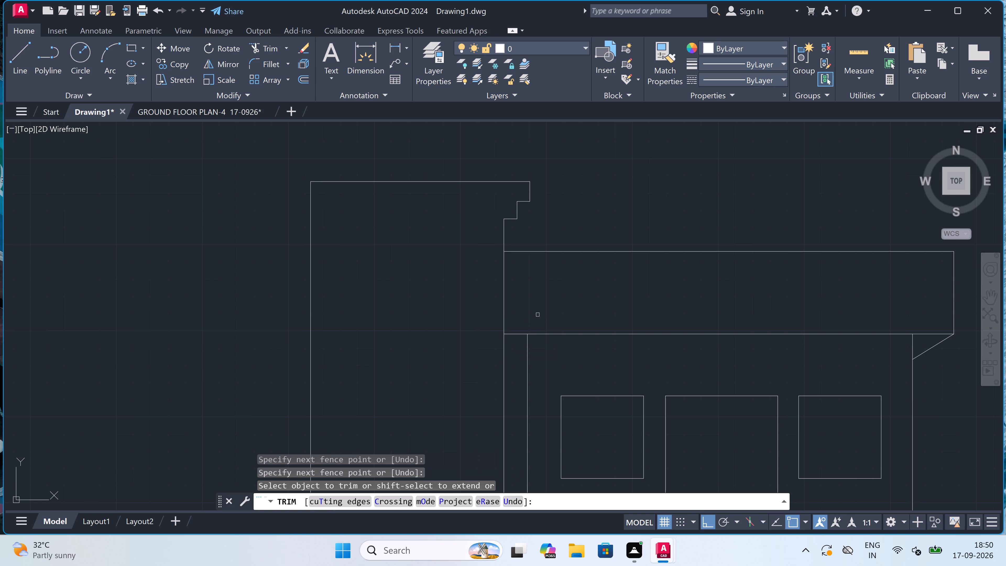
key(Escape)
Draw a line from the top of the wall line under the roof band, 2" west and straight down to the plinth line.
key(l)
key(space)
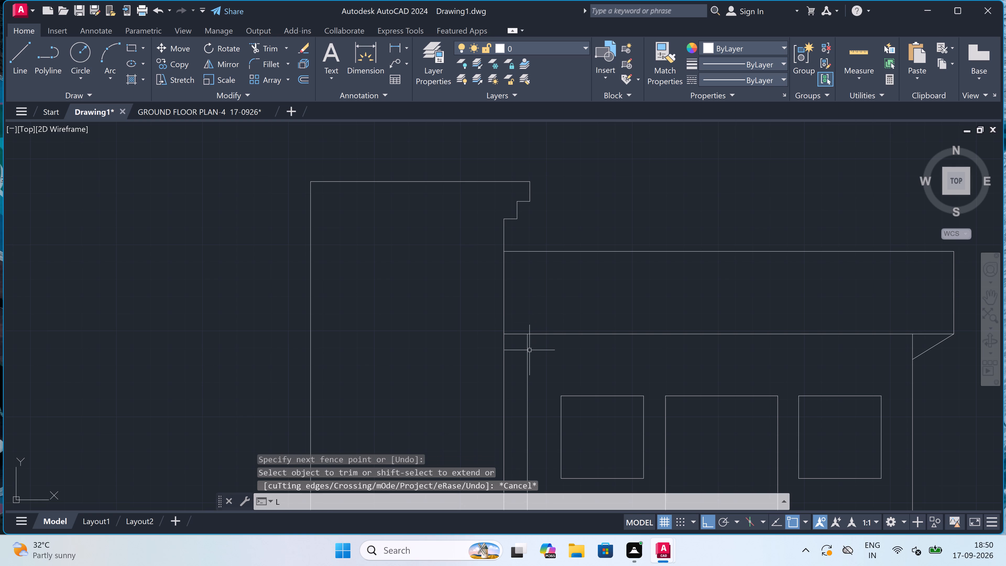
click(526, 336)
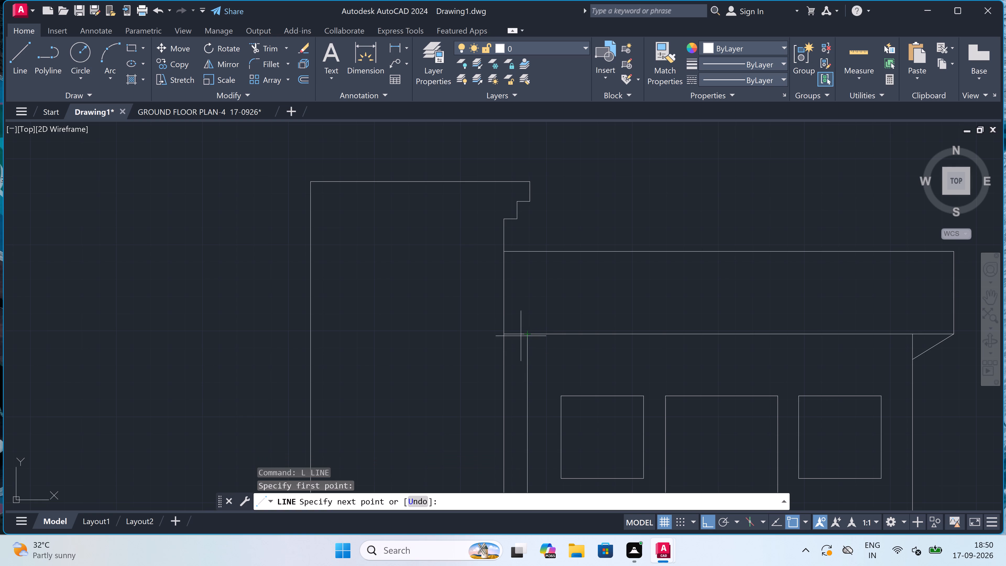
text(2")
key(space)
scroll(531, 372, down, 4)
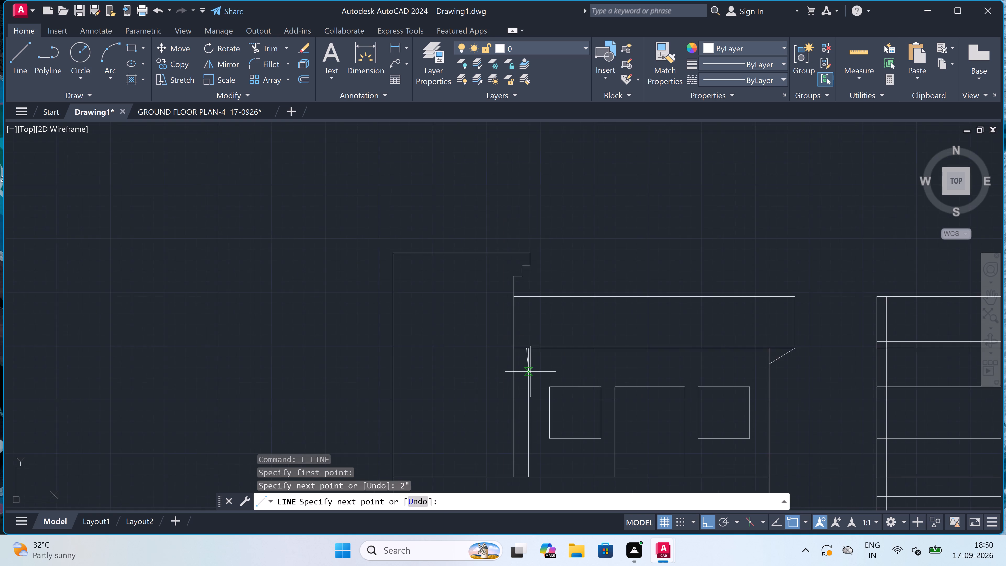
scroll(526, 401, up, 7)
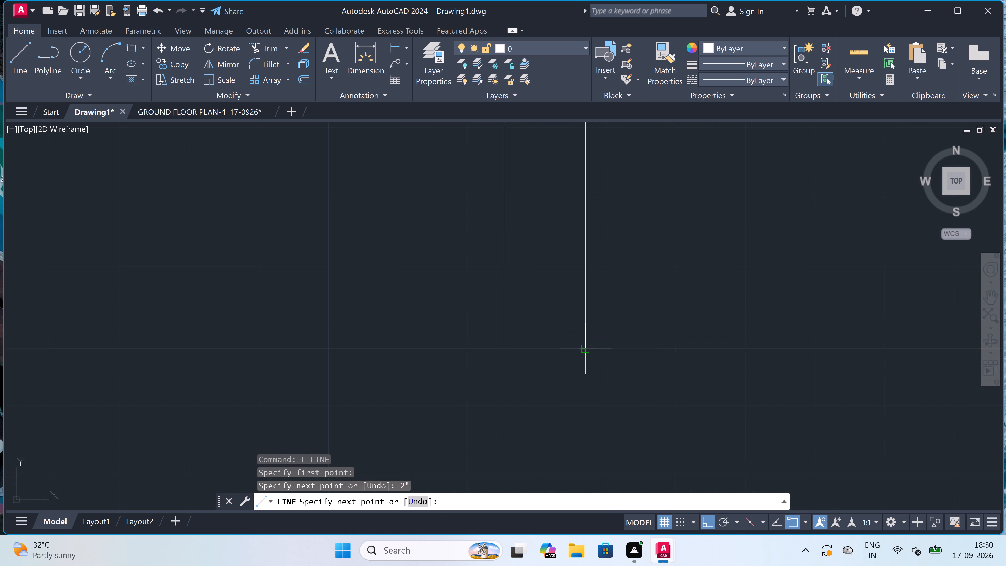
double_click(586, 349)
key(Escape)
Draw vertical lines from both bottom corners of the door down across the plinth to the elevation's base line.
scroll(558, 358, down, 3)
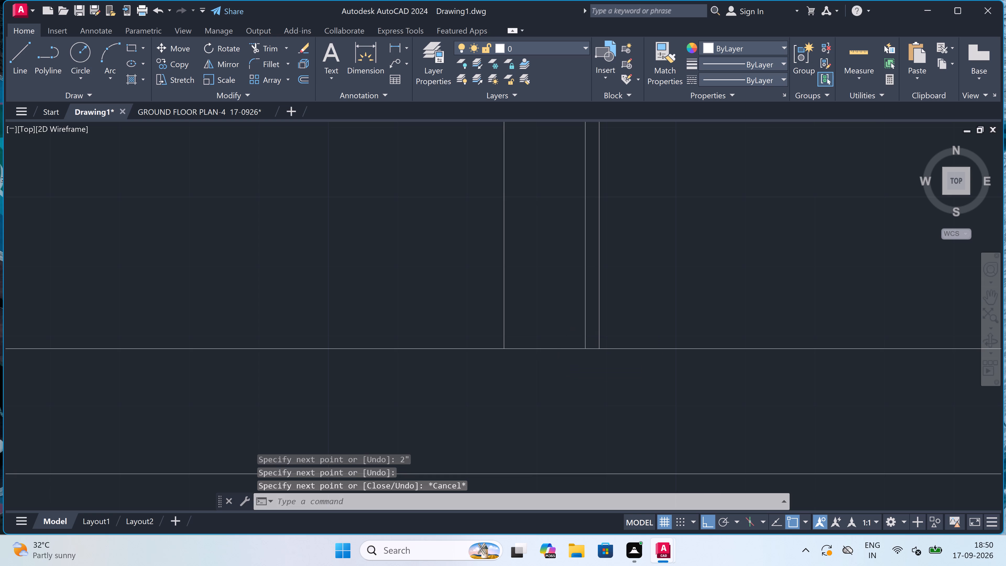
scroll(558, 358, down, 3)
scroll(706, 358, up, 2)
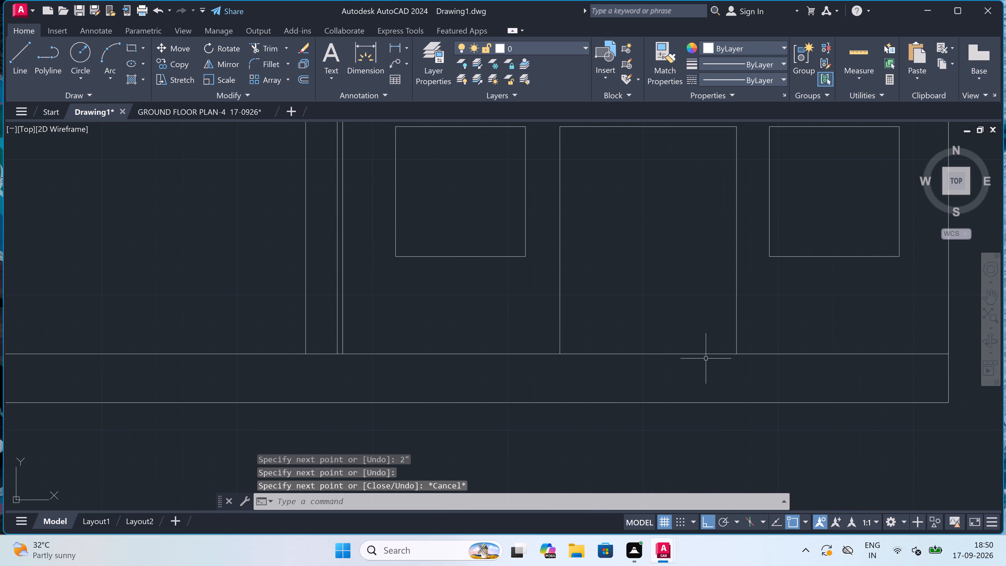
key(l)
key(space)
click(557, 353)
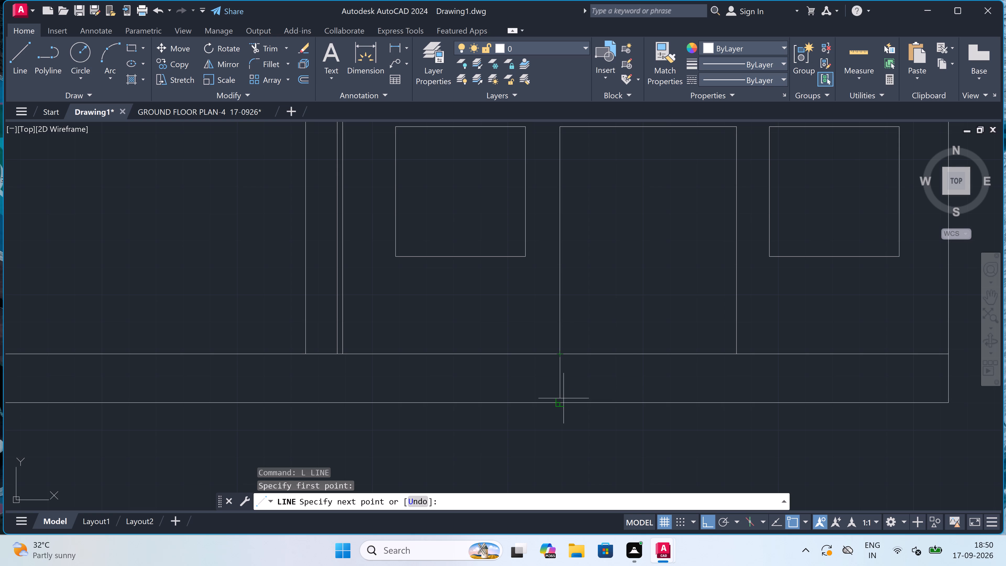
click(562, 399)
key(Escape)
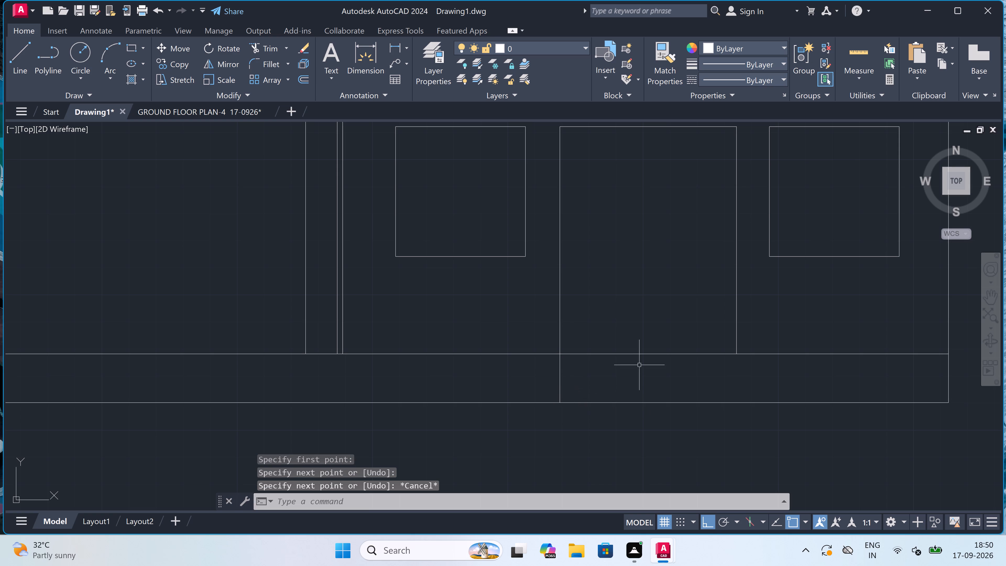
key(space)
click(740, 354)
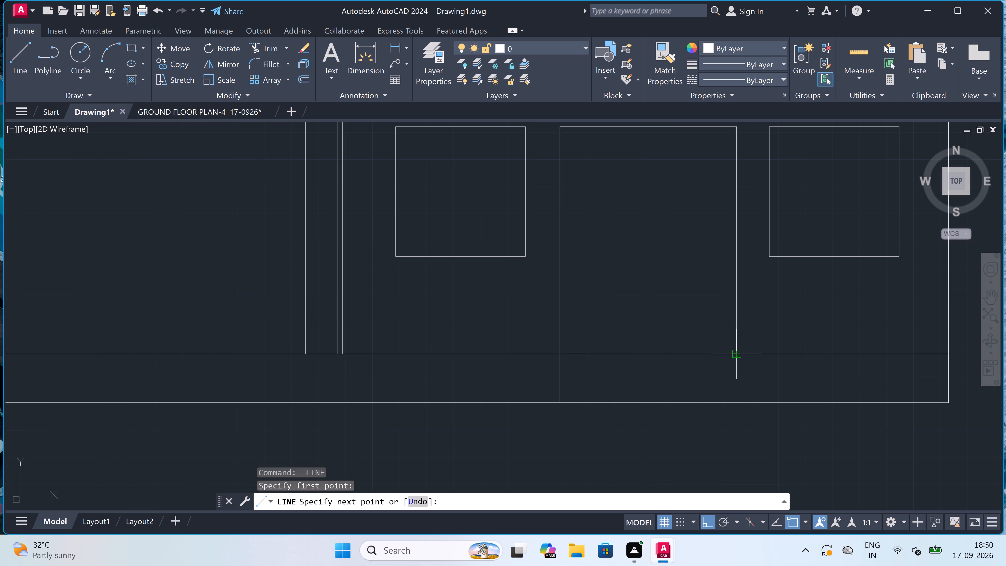
click(736, 402)
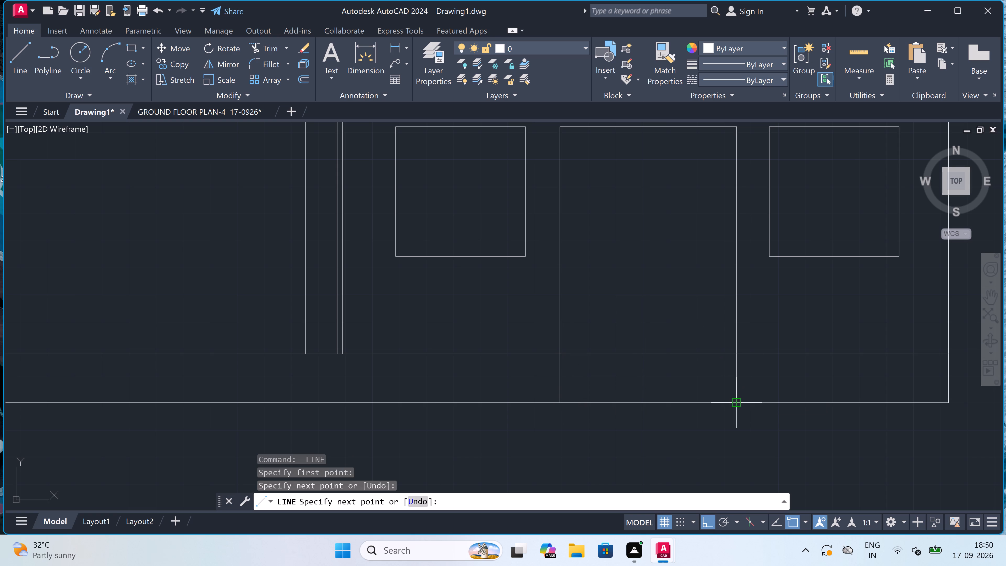
Draw a horizontal line between the midpoints of the two verticals below the door to divide the entrance into steps.
drag(736, 378, 733, 378)
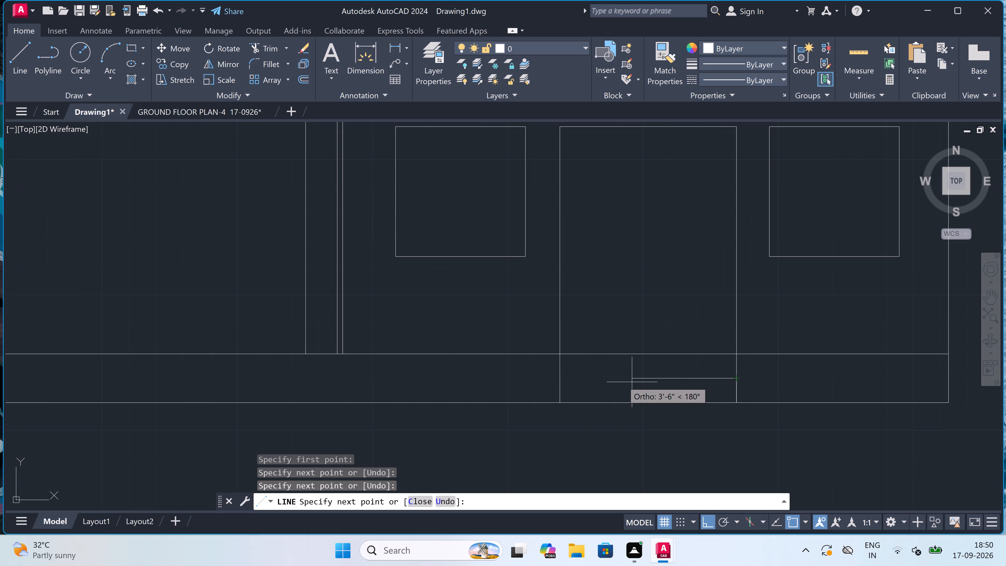
click(560, 378)
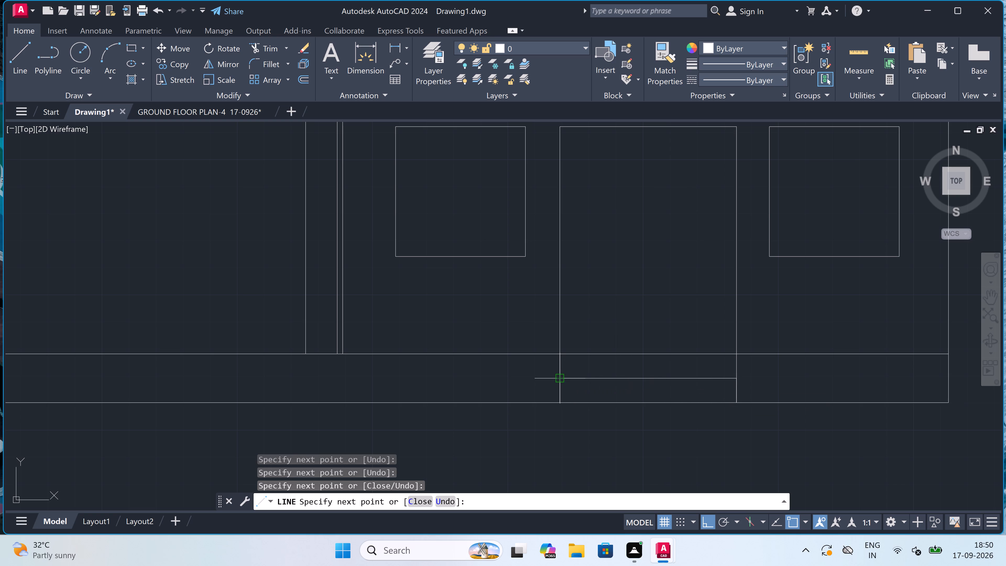
key(Escape)
Draw a rectangle just inside the door outline, leaving a narrow frame margin on all sides.
scroll(560, 383, down, 3)
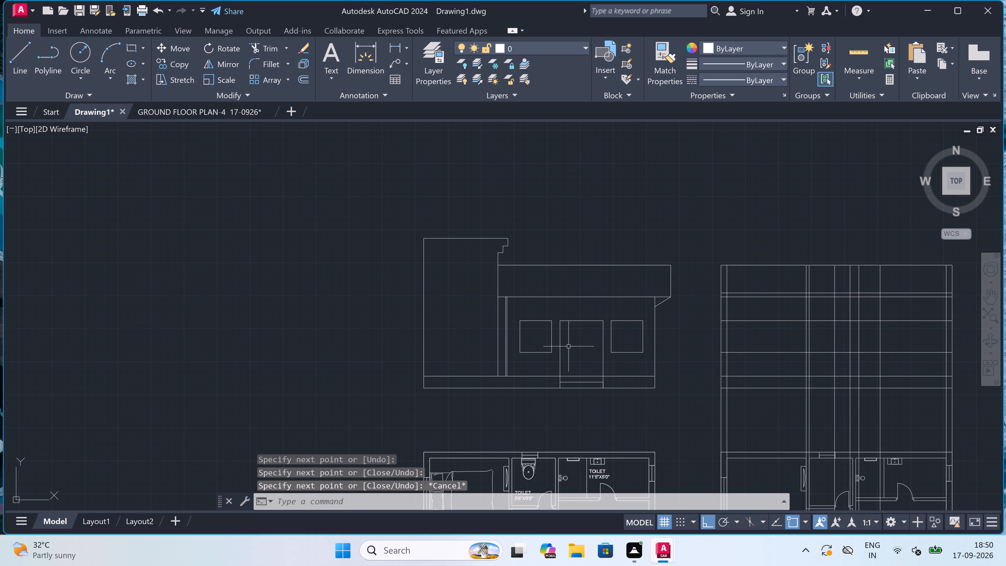
text(REC)
key(space)
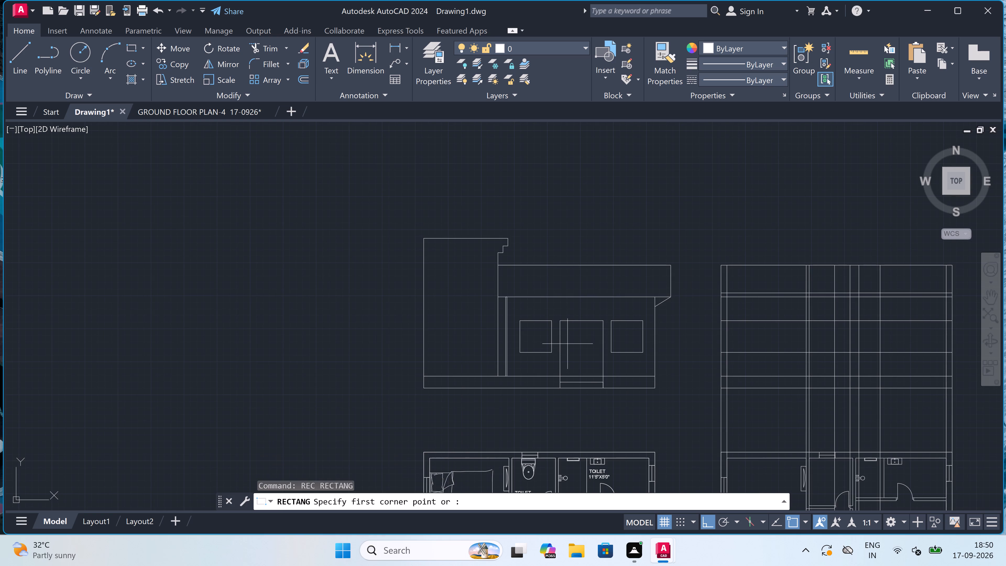
scroll(566, 342, up, 2)
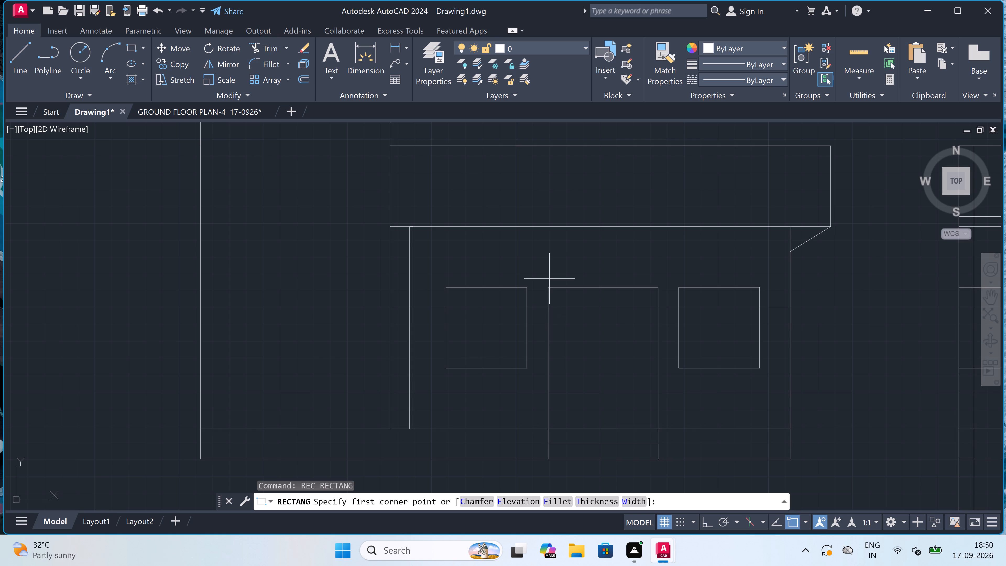
scroll(550, 285, up, 3)
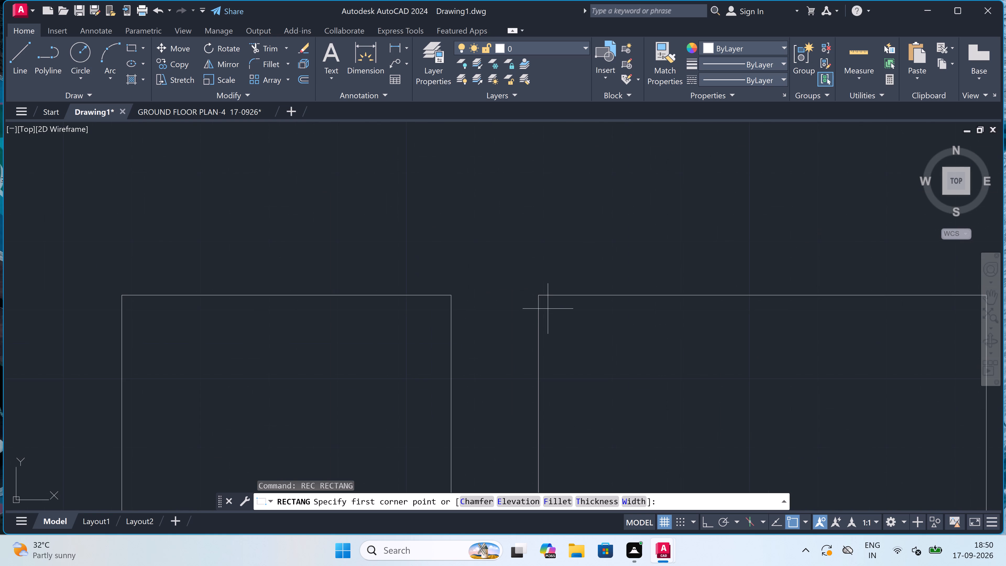
click(548, 306)
scroll(600, 344, down, 5)
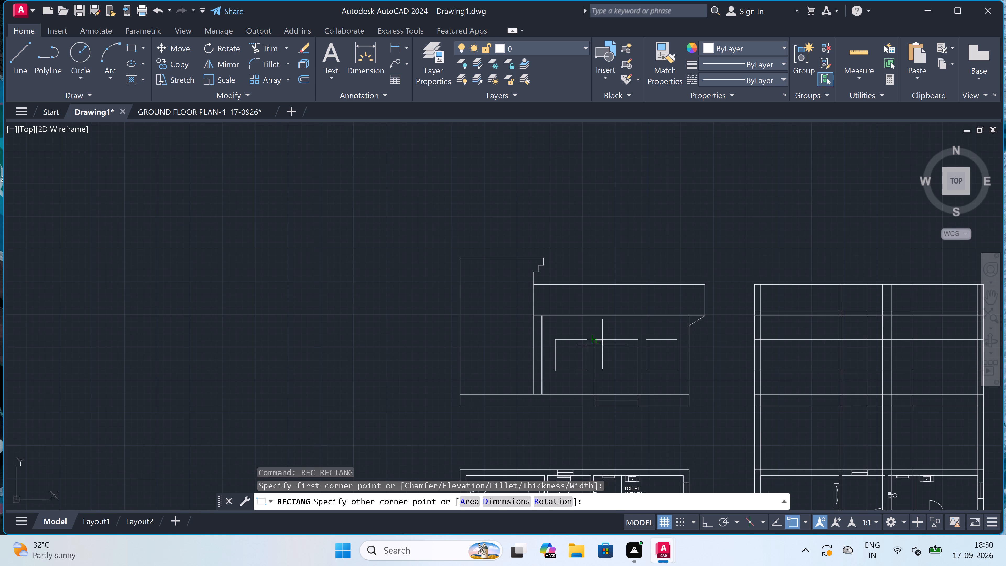
scroll(632, 378, up, 4)
scroll(637, 386, down, 1)
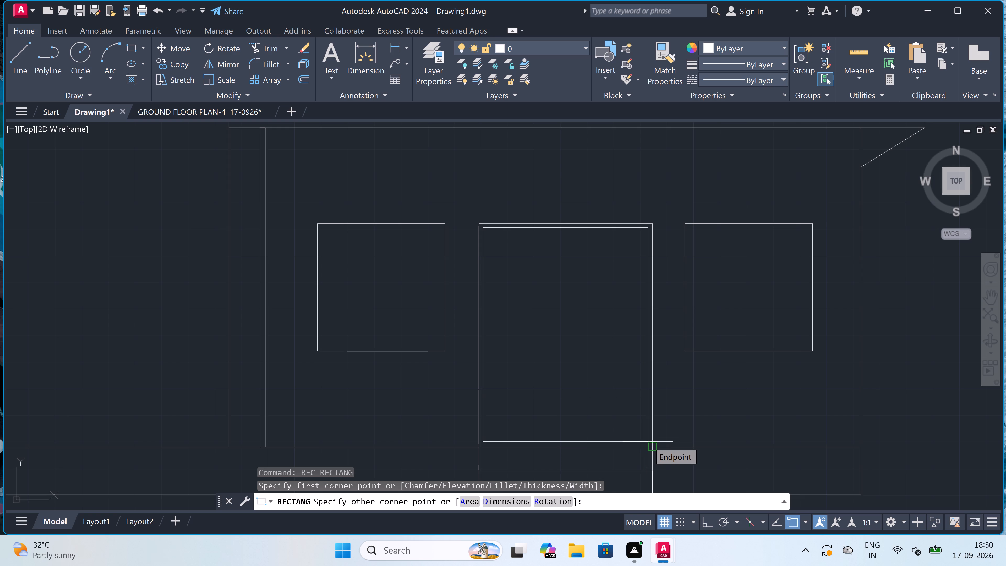
scroll(648, 442, up, 4)
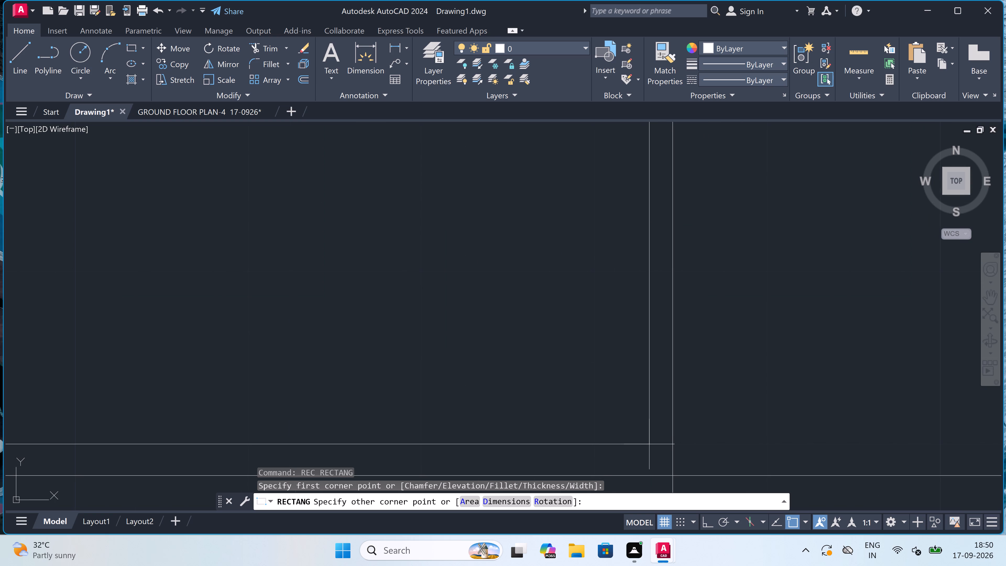
click(649, 445)
Draw a rectangle just inside the window east of the door, leaving a narrow frame margin all round.
scroll(608, 416, down, 8)
key(space)
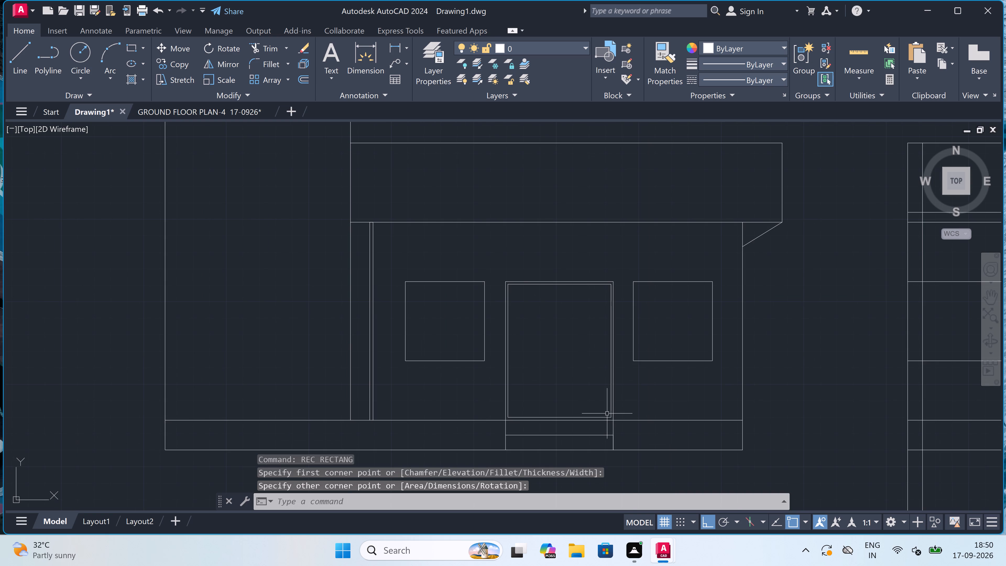
scroll(636, 284, up, 3)
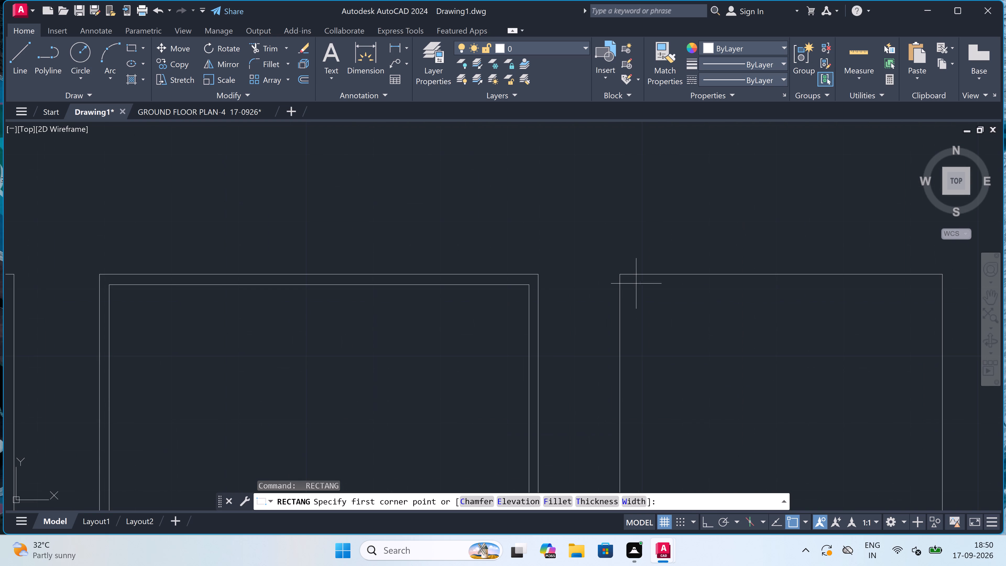
scroll(628, 281, up, 4)
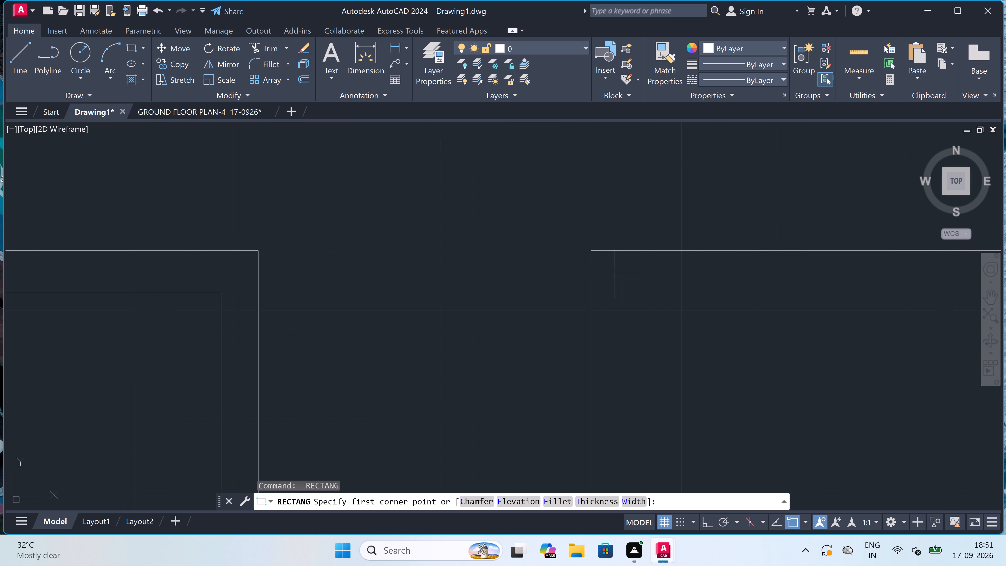
drag(613, 272, 619, 280)
scroll(670, 340, down, 8)
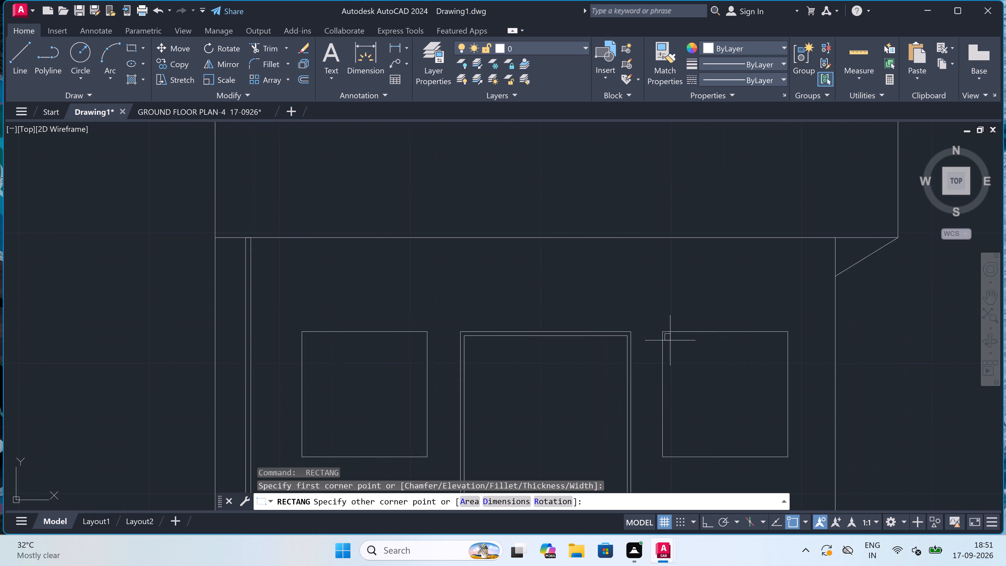
scroll(709, 378, up, 5)
scroll(718, 397, down, 1)
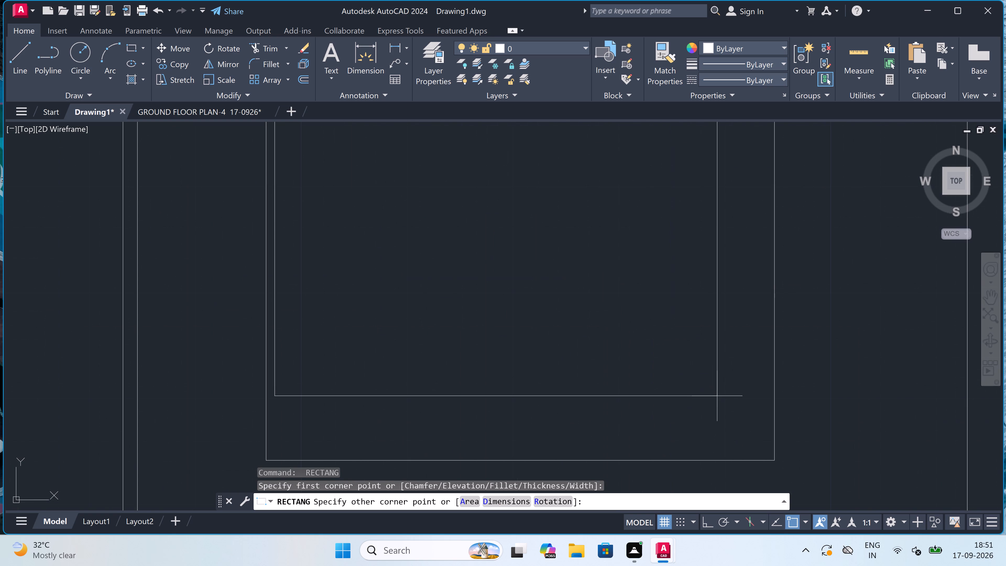
scroll(718, 397, down, 1)
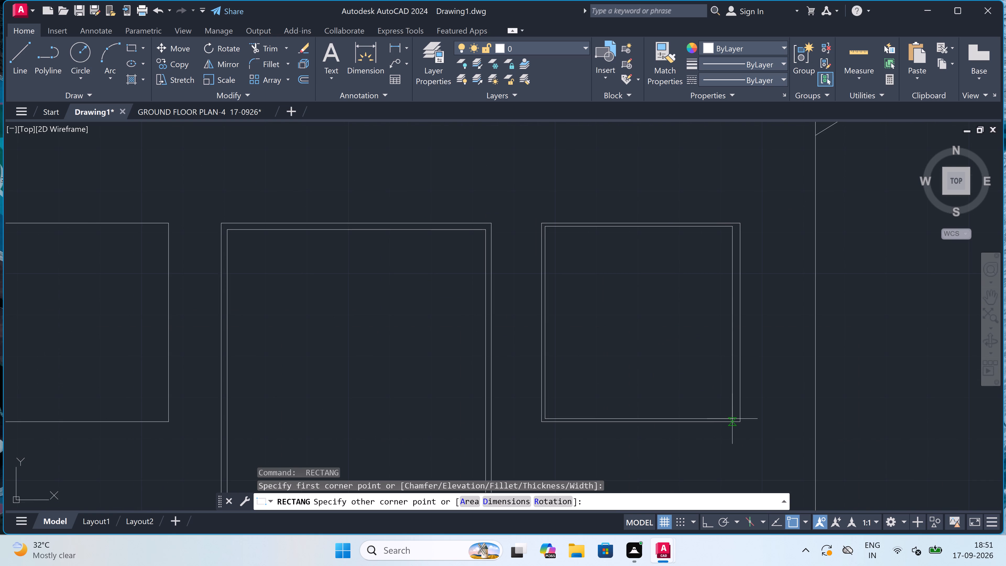
scroll(734, 418, up, 2)
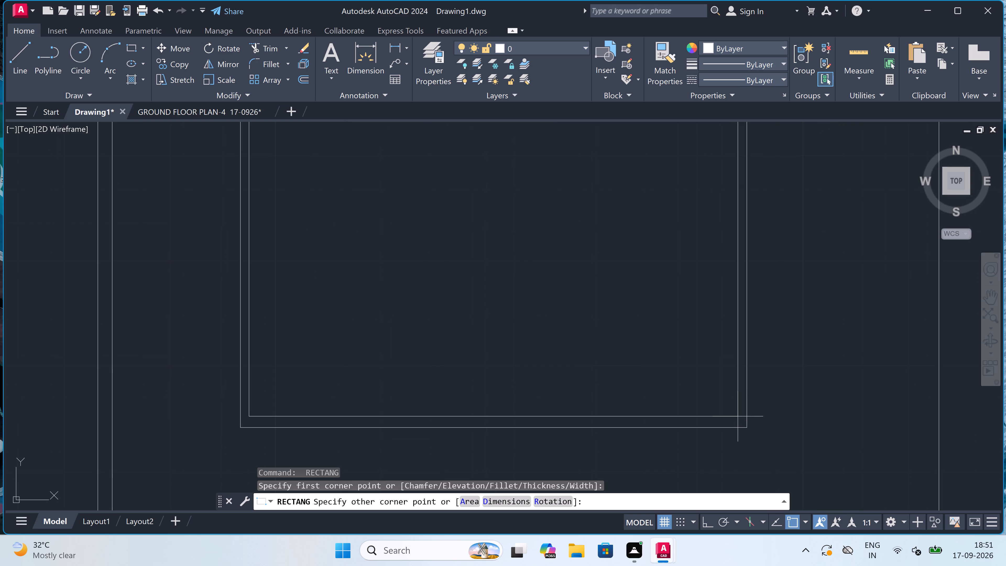
click(738, 416)
Draw a rectangle just inside the window west of the door, leaving a narrow frame margin all round.
scroll(712, 384, down, 7)
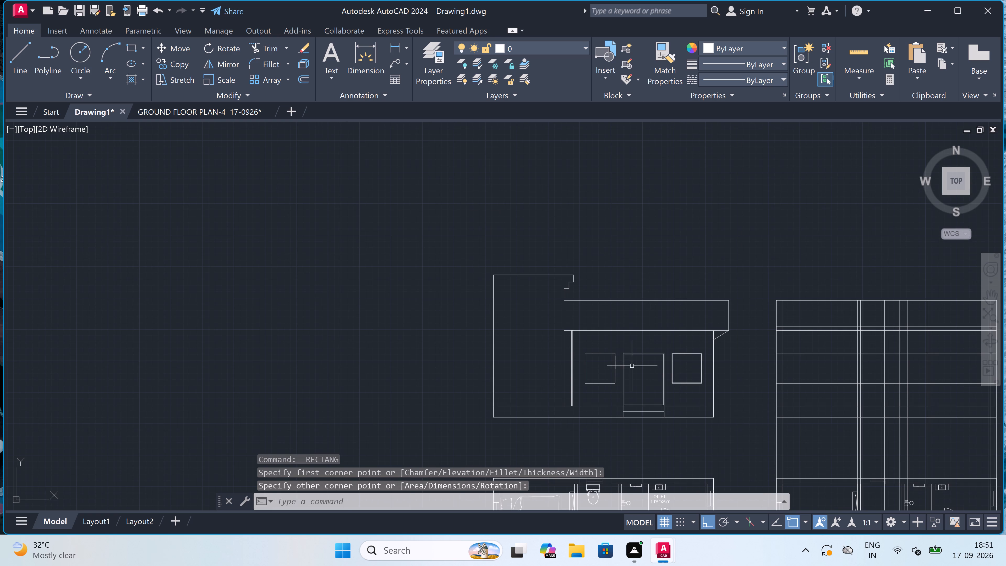
scroll(590, 368, up, 3)
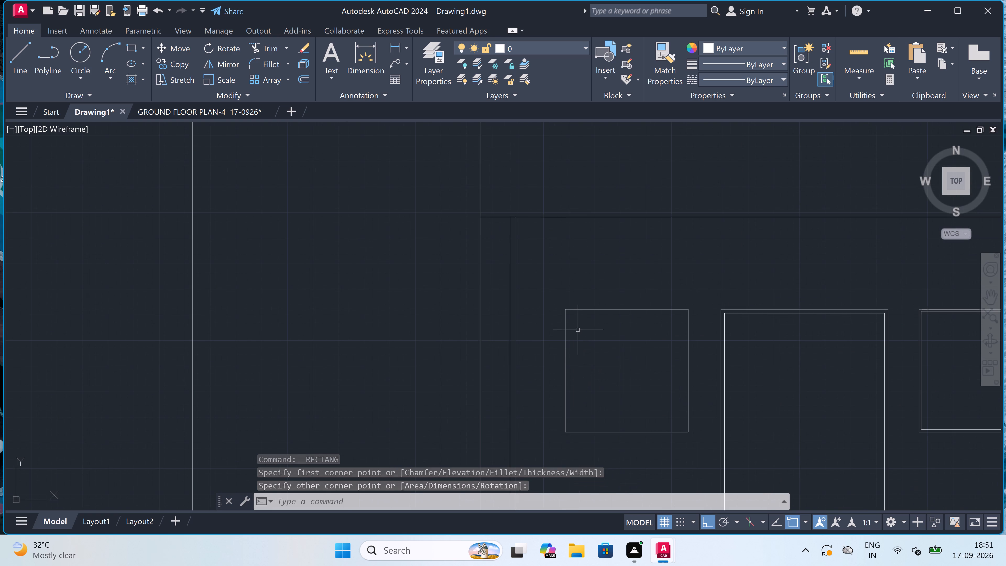
scroll(572, 313, up, 2)
key(space)
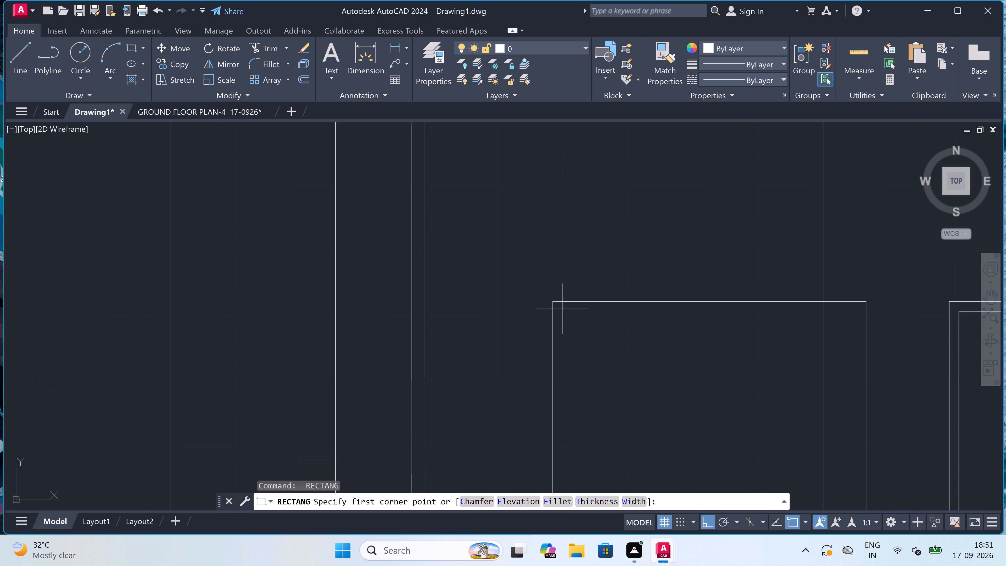
click(561, 309)
scroll(631, 373, down, 4)
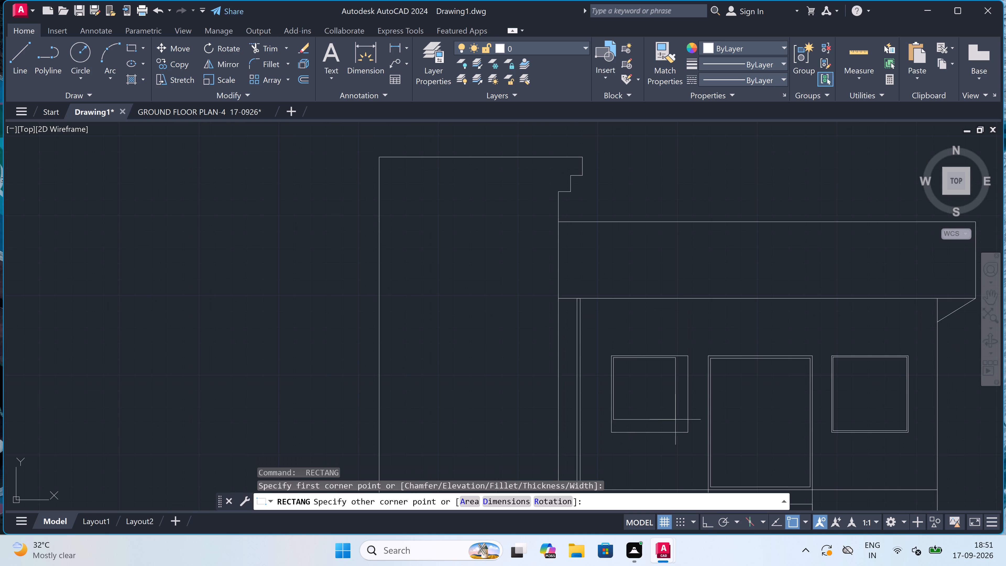
scroll(701, 460, up, 1)
scroll(668, 417, up, 2)
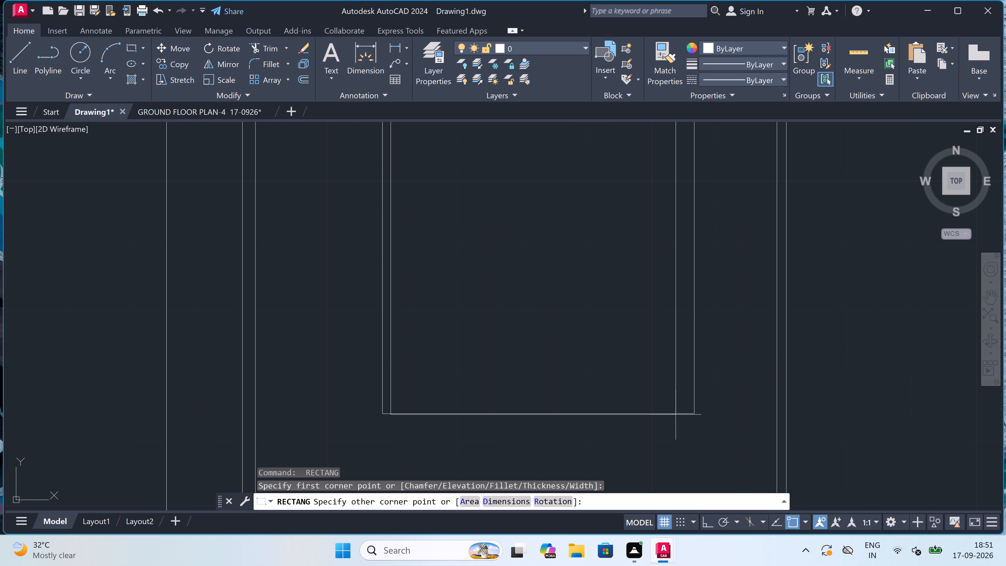
scroll(683, 409, up, 2)
scroll(694, 408, down, 1)
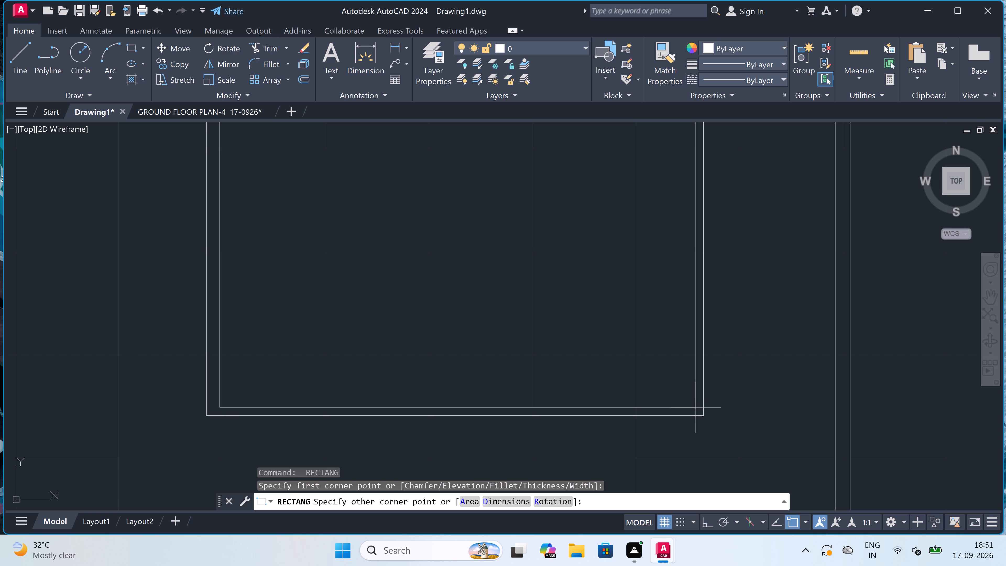
click(696, 407)
scroll(655, 392, down, 3)
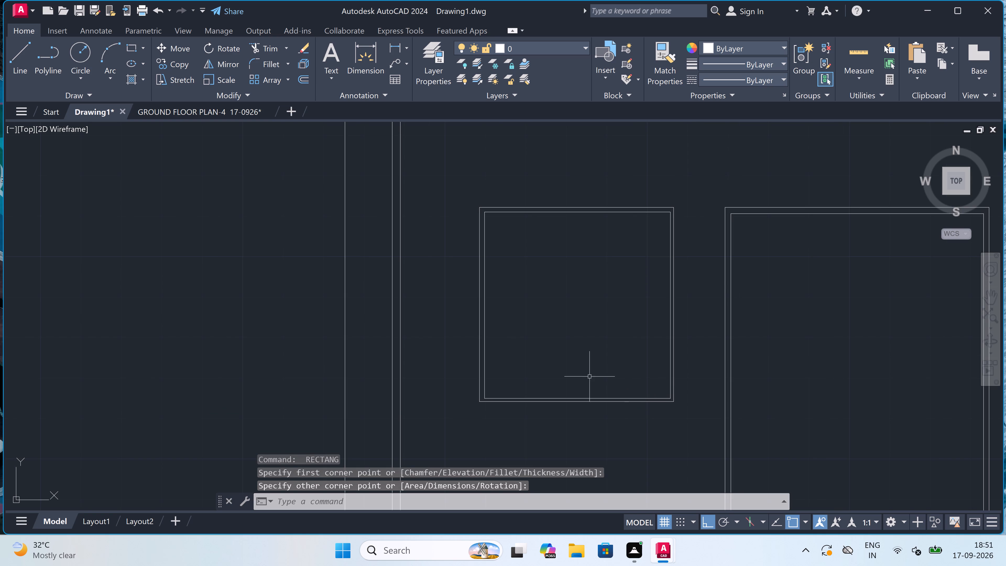
Draw a vertical line through the middle of the west window, from the inner frame's top midpoint to its bottom edge.
scroll(585, 375, down, 2)
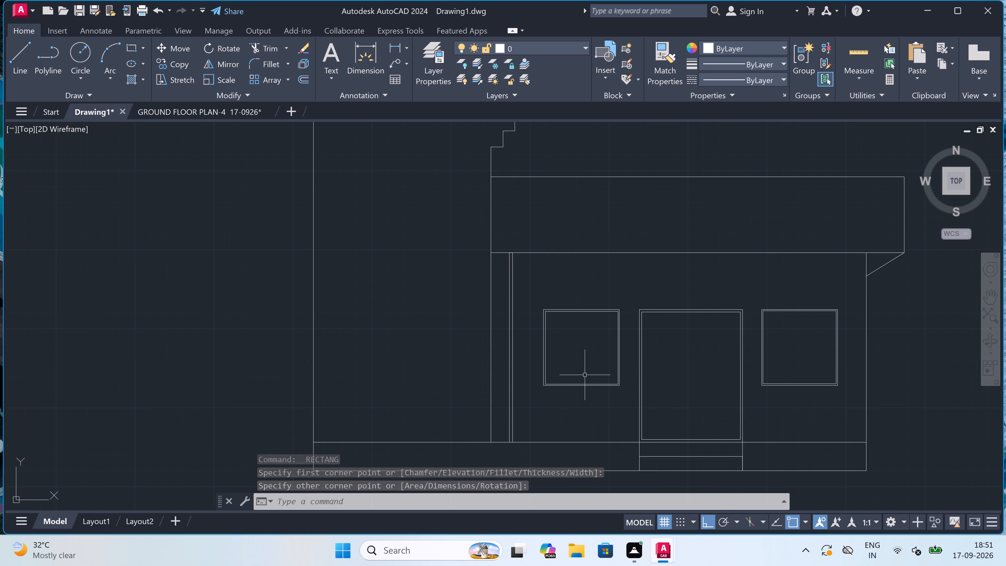
key(l)
key(space)
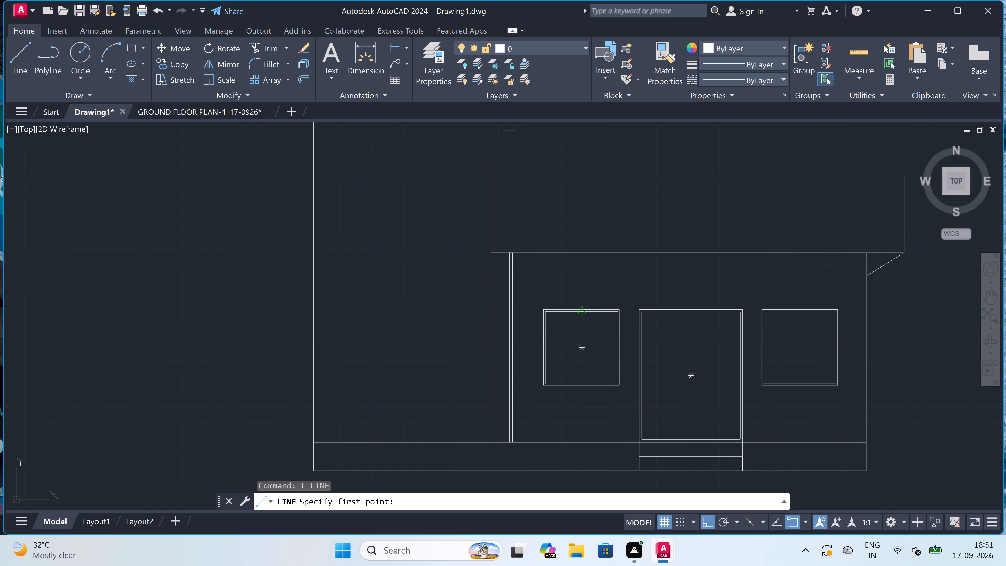
scroll(584, 307, up, 2)
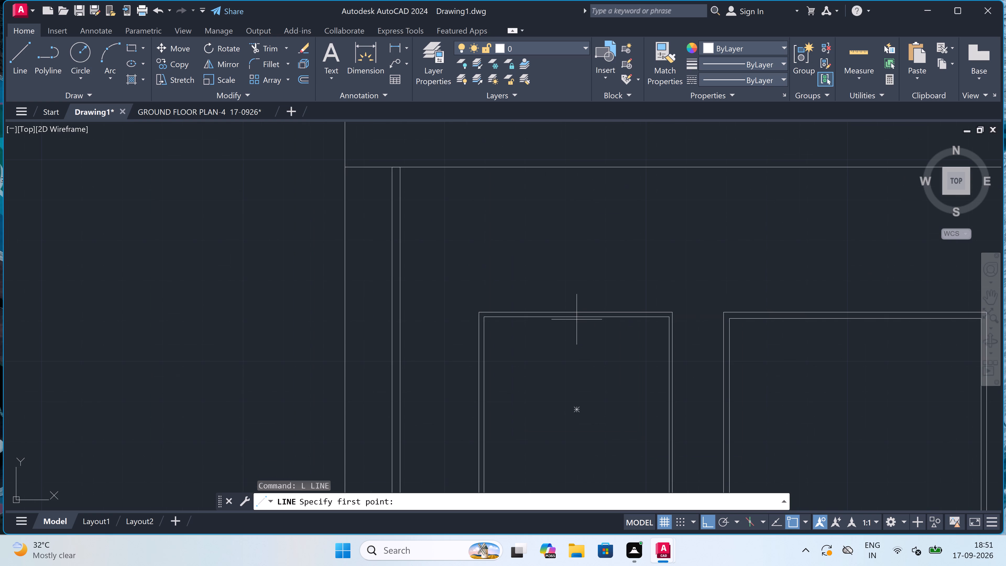
drag(575, 320, 579, 334)
scroll(579, 346, down, 4)
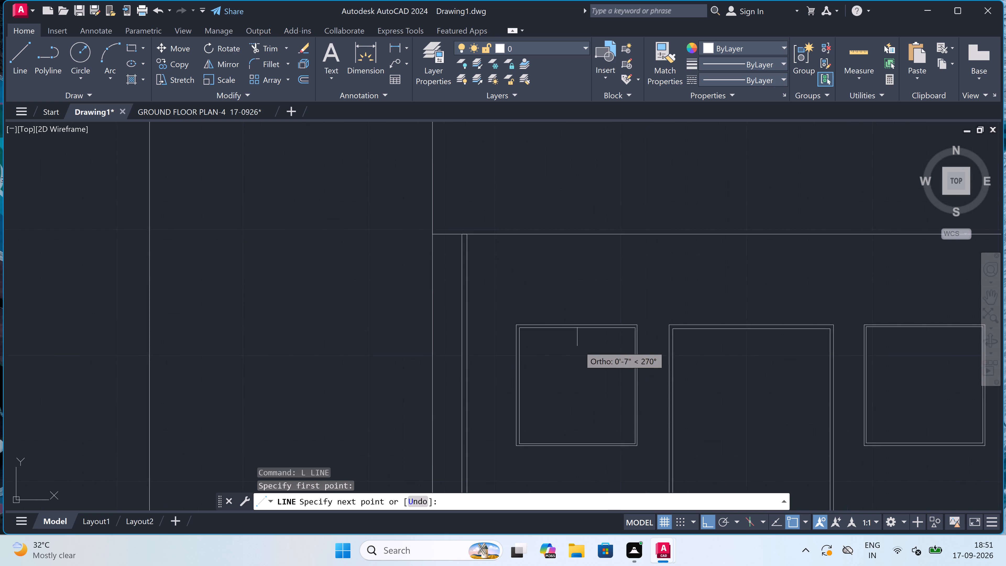
scroll(576, 378, up, 4)
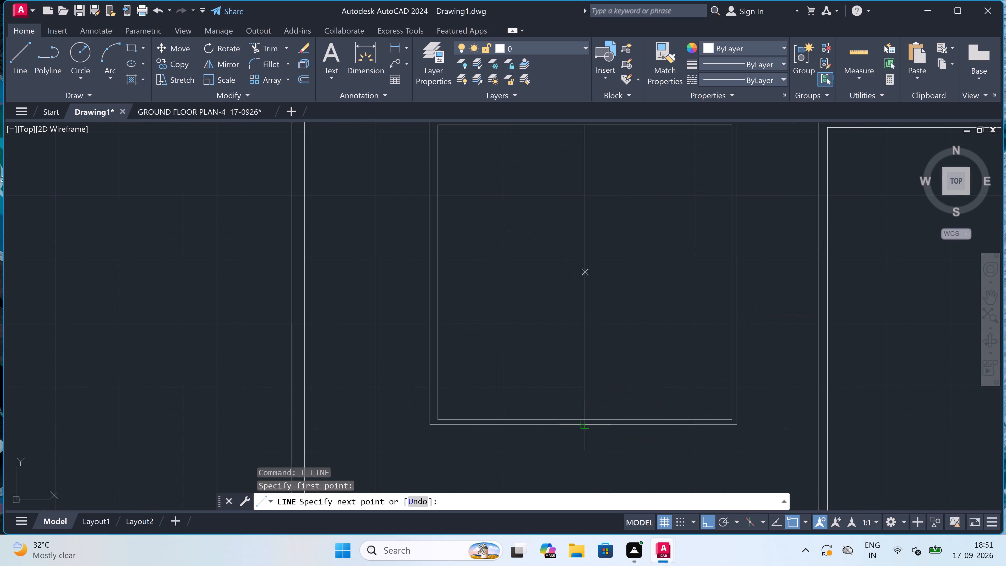
click(584, 418)
key(Escape)
Draw a vertical line through the middle of the east window, from the inner frame's top midpoint to its bottom edge.
scroll(540, 396, down, 2)
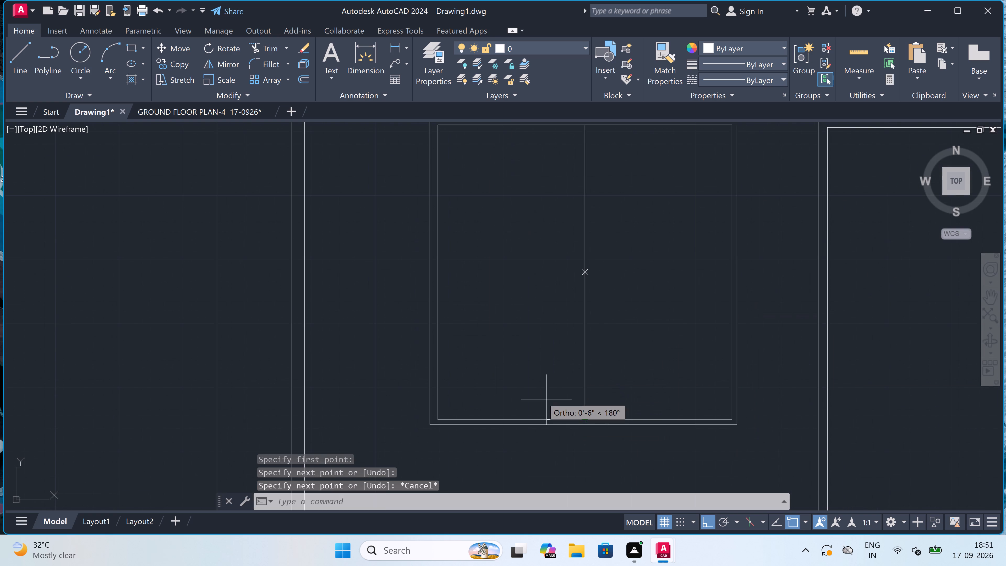
scroll(540, 396, down, 4)
scroll(651, 388, up, 3)
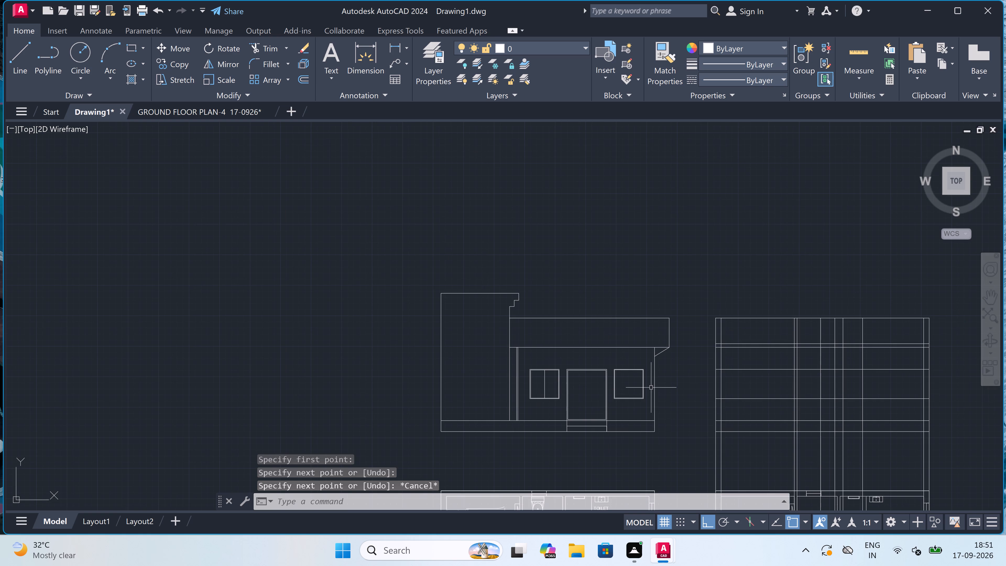
key(space)
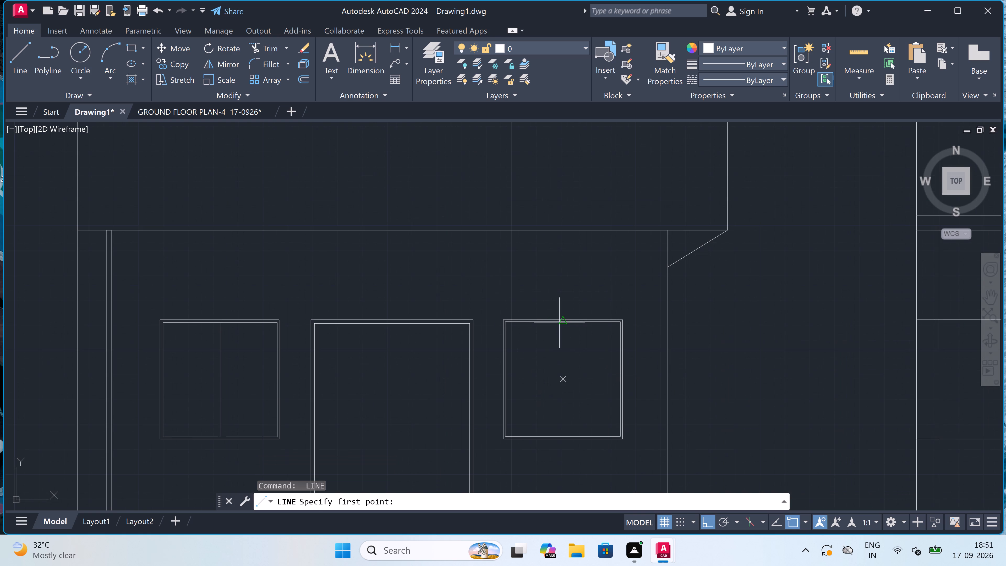
drag(561, 323, 563, 329)
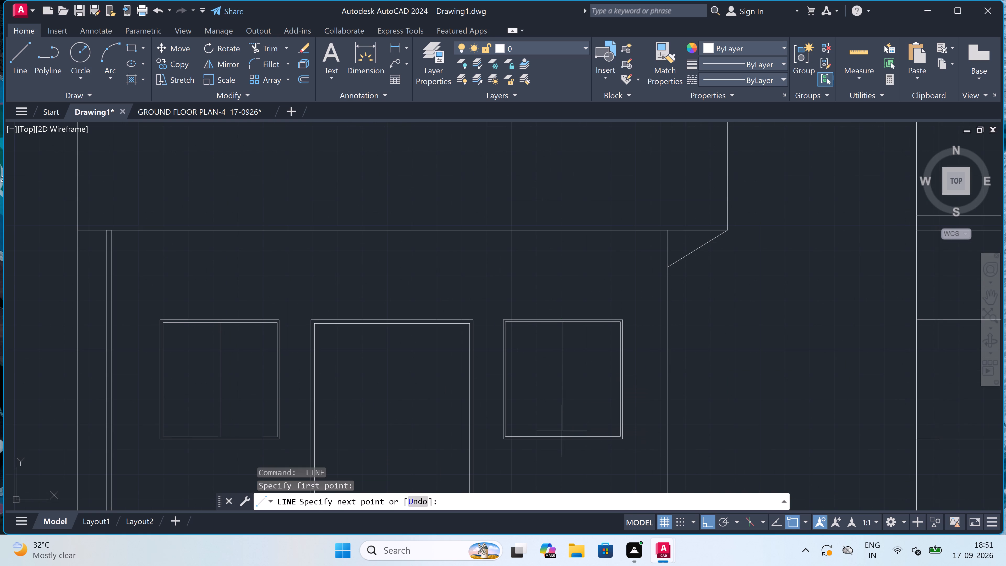
click(563, 437)
key(Escape)
Draw a vertical centre line in the door, joining the top and bottom midpoints of its inner frame.
scroll(563, 396, down, 2)
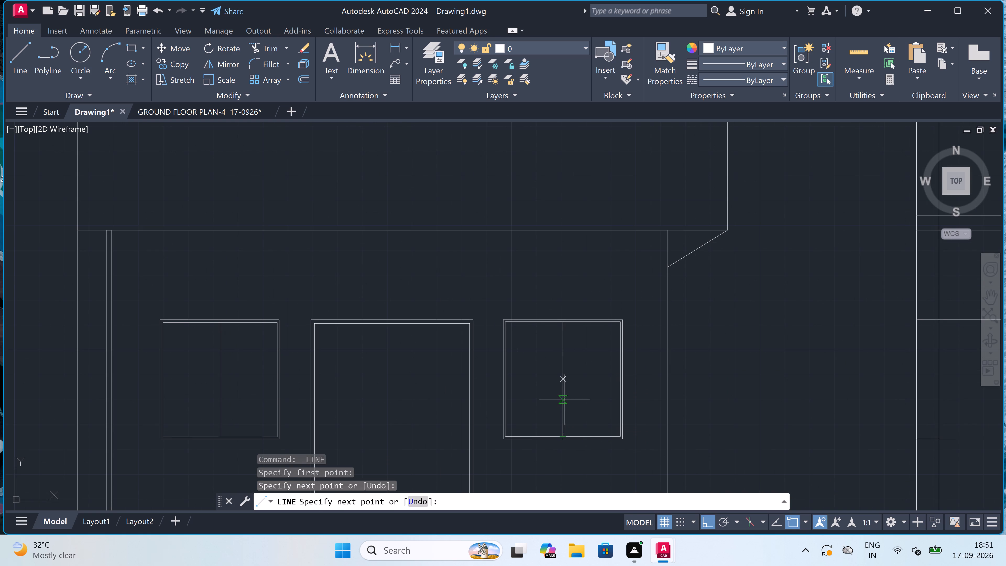
scroll(563, 396, down, 2)
scroll(508, 415, down, 7)
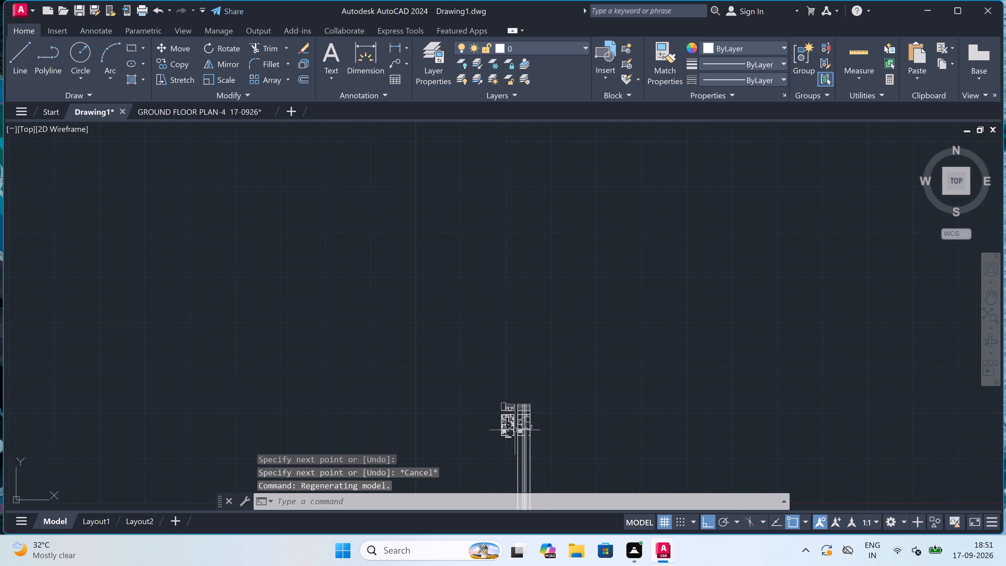
scroll(518, 439, up, 4)
scroll(518, 439, down, 3)
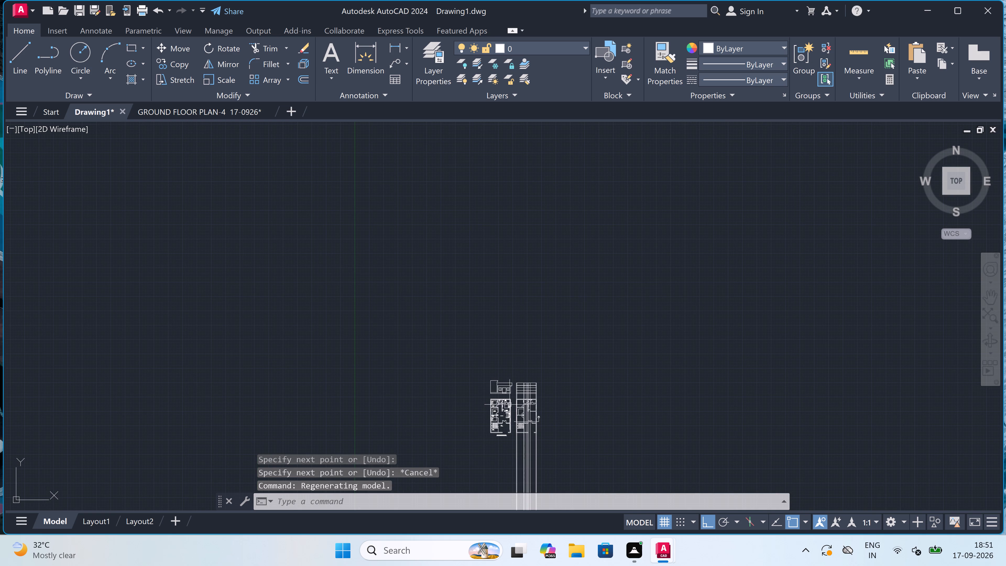
scroll(506, 394, up, 4)
scroll(473, 351, up, 3)
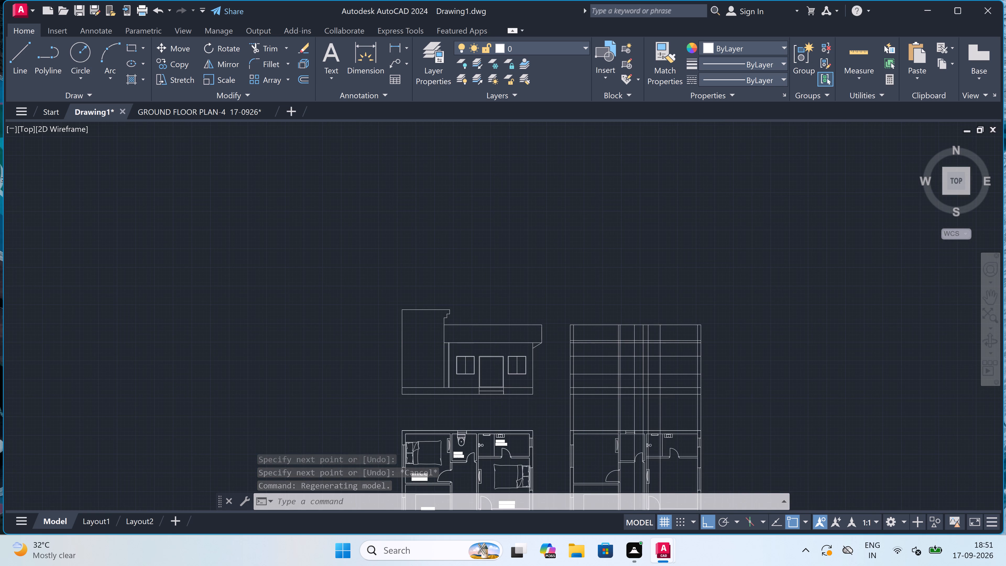
scroll(473, 351, down, 1)
scroll(496, 379, up, 2)
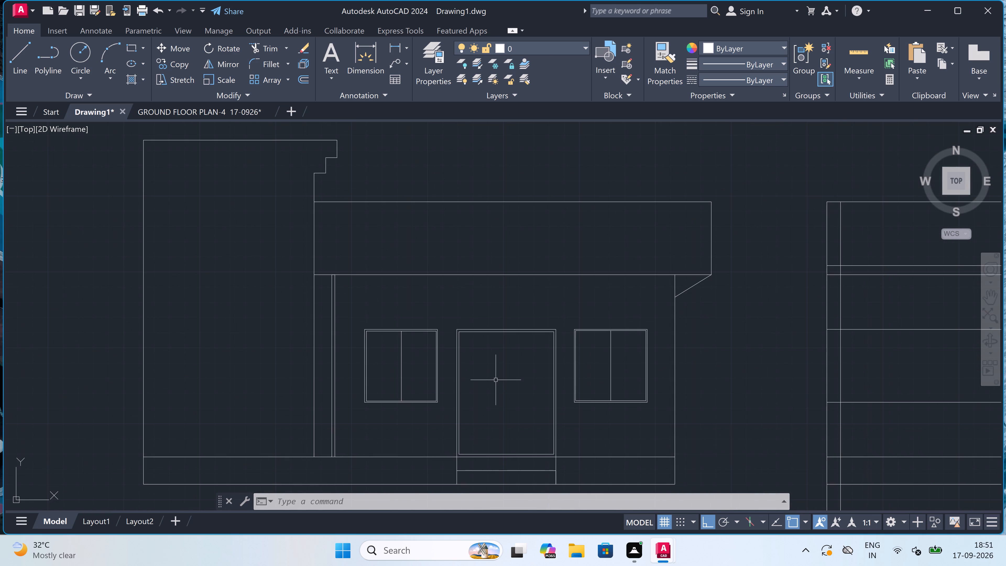
key(l)
key(space)
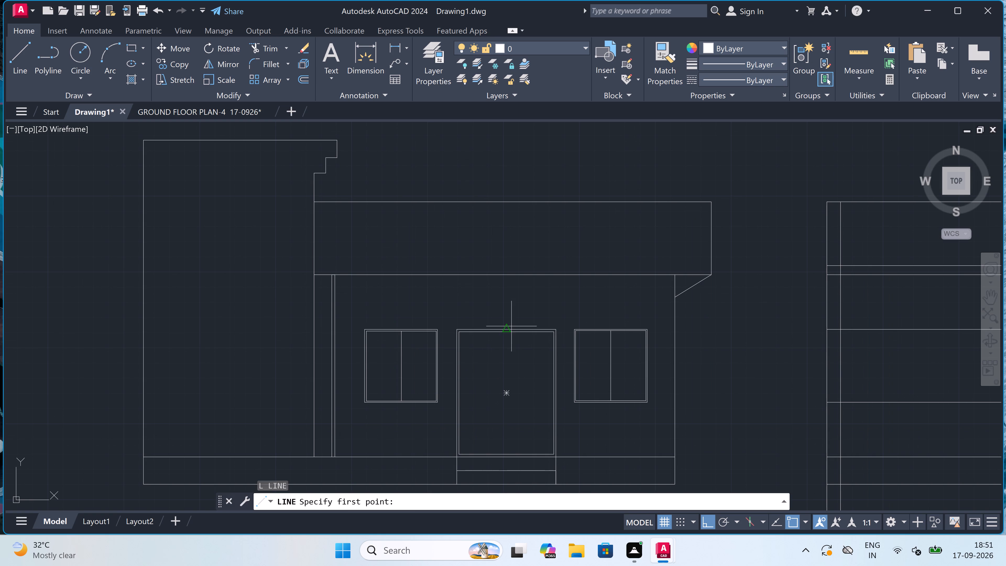
click(505, 335)
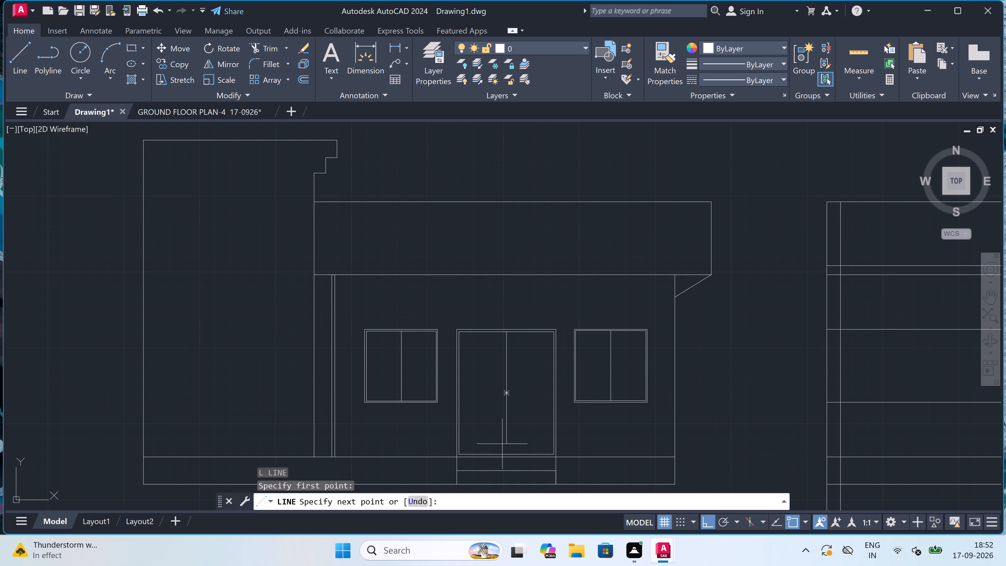
scroll(504, 451, up, 2)
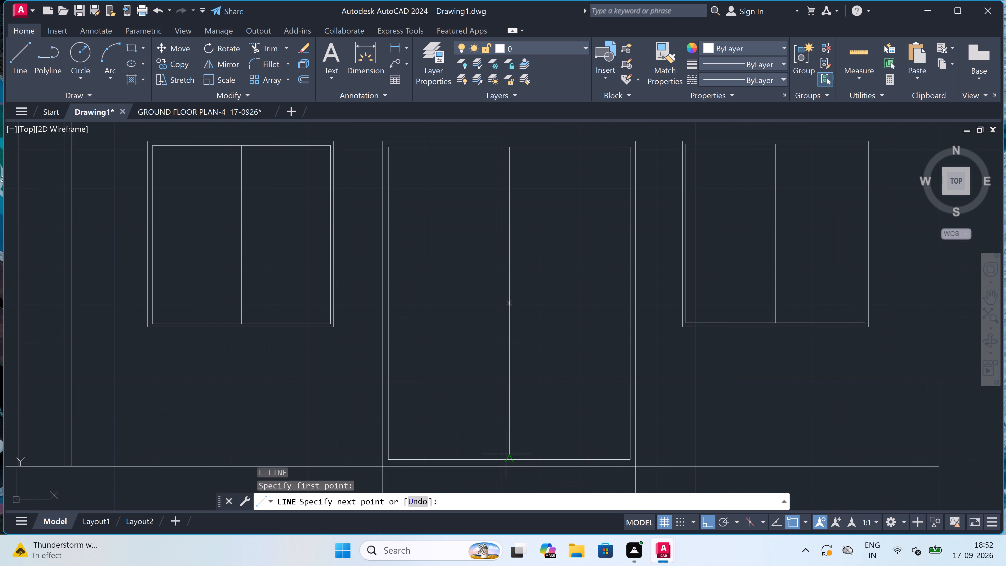
click(508, 462)
key(Escape)
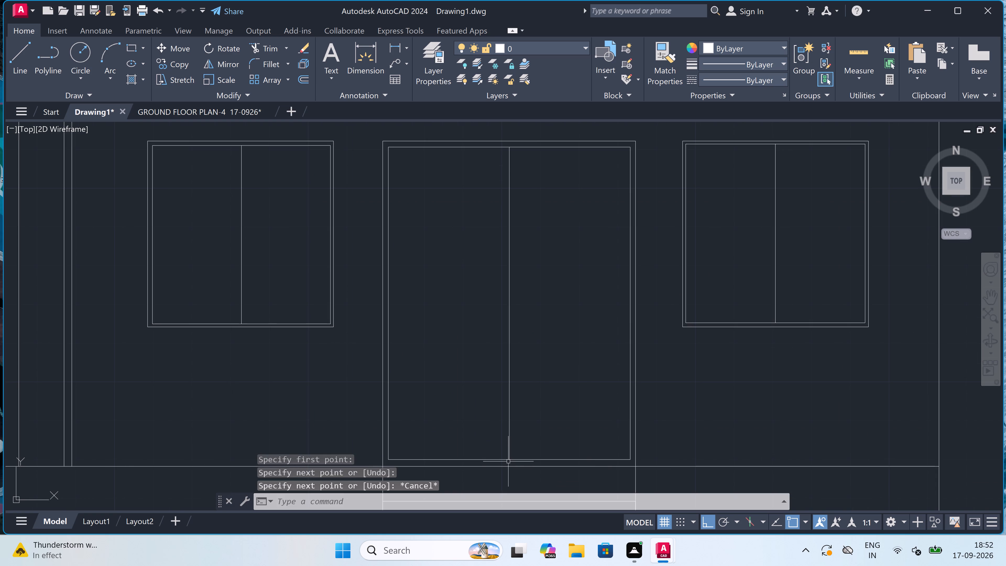
Draw a line from the door centre line's foot 1" east, continuing vertically up to the inner frame's top edge.
key(space)
click(508, 461)
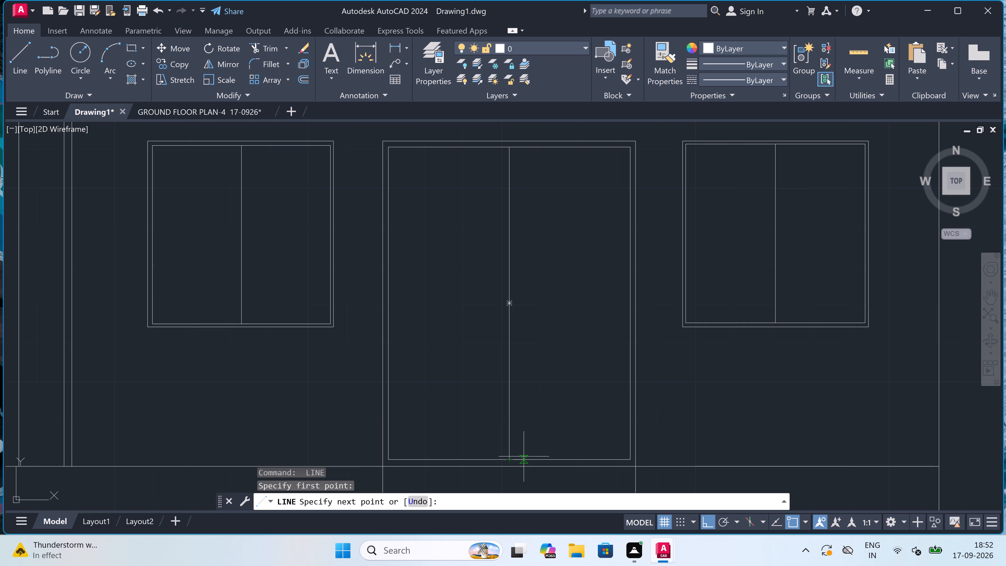
text(1")
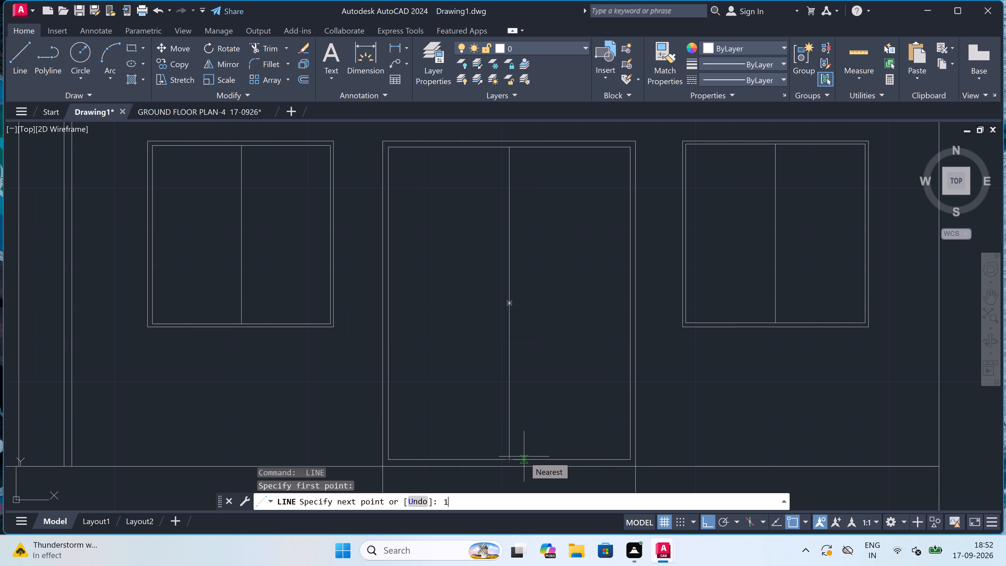
key(space)
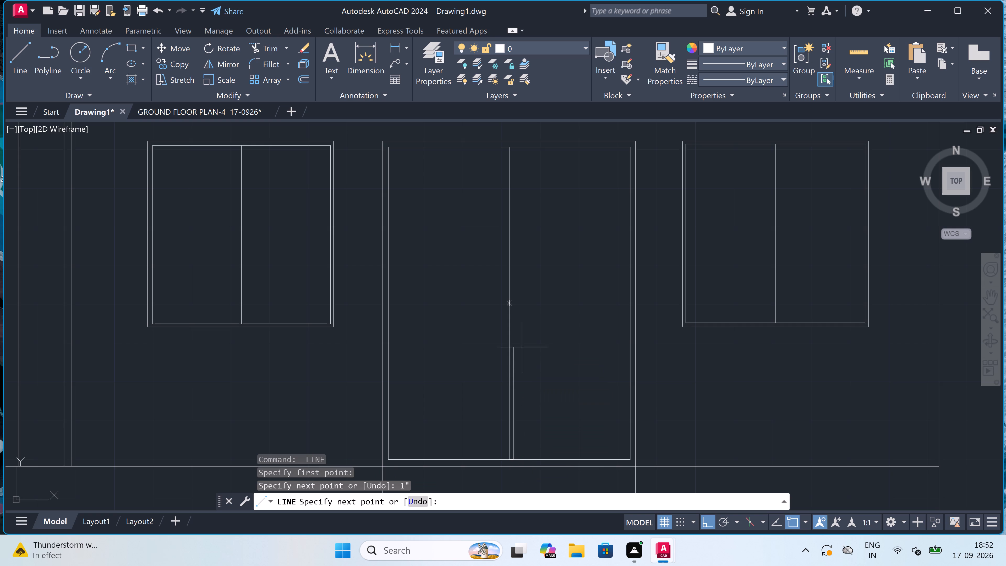
scroll(506, 141, up, 3)
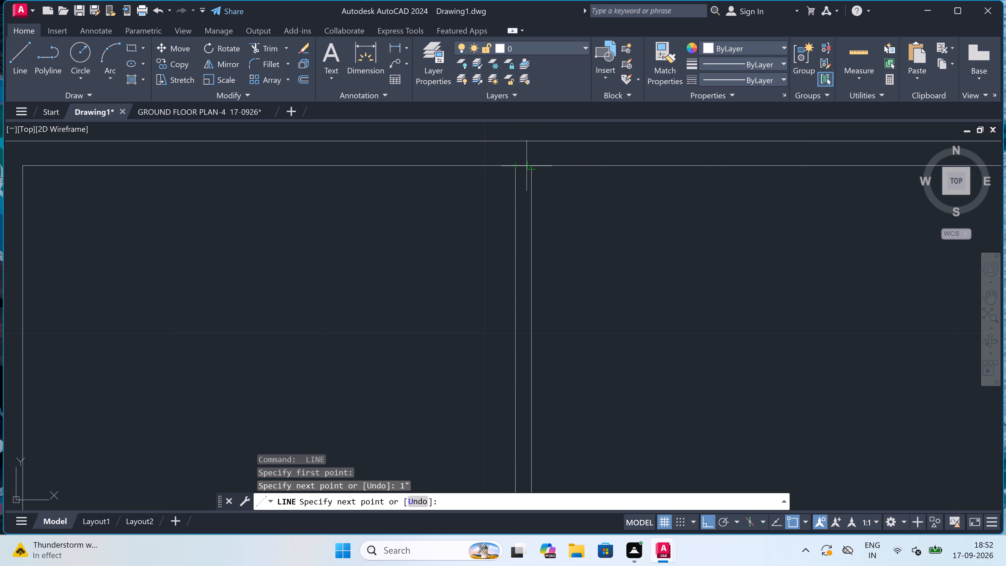
click(529, 166)
Continue the line along the frame's top to 1" west of the door's centre line, and down to the inner frame's bottom edge.
click(517, 166)
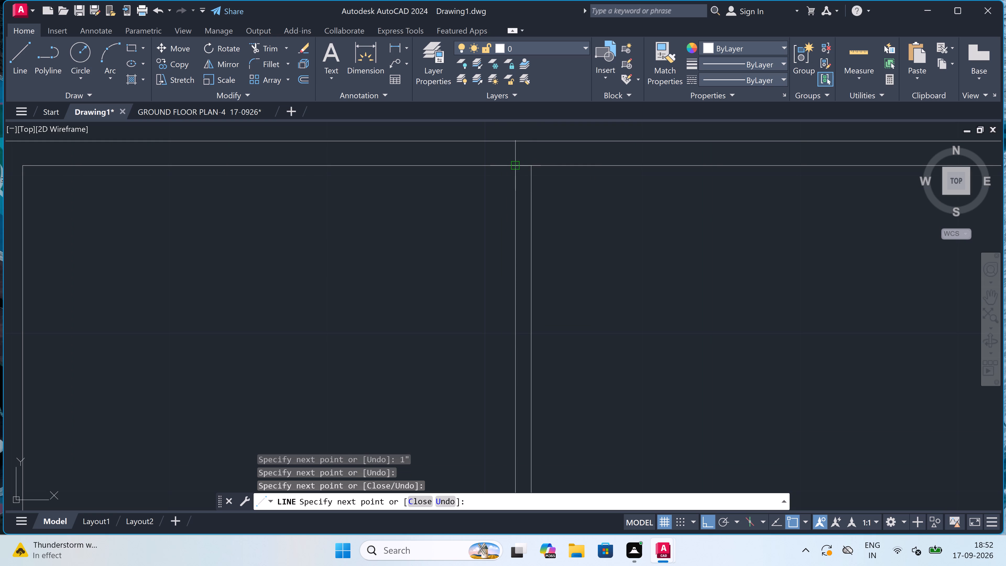
key(1)
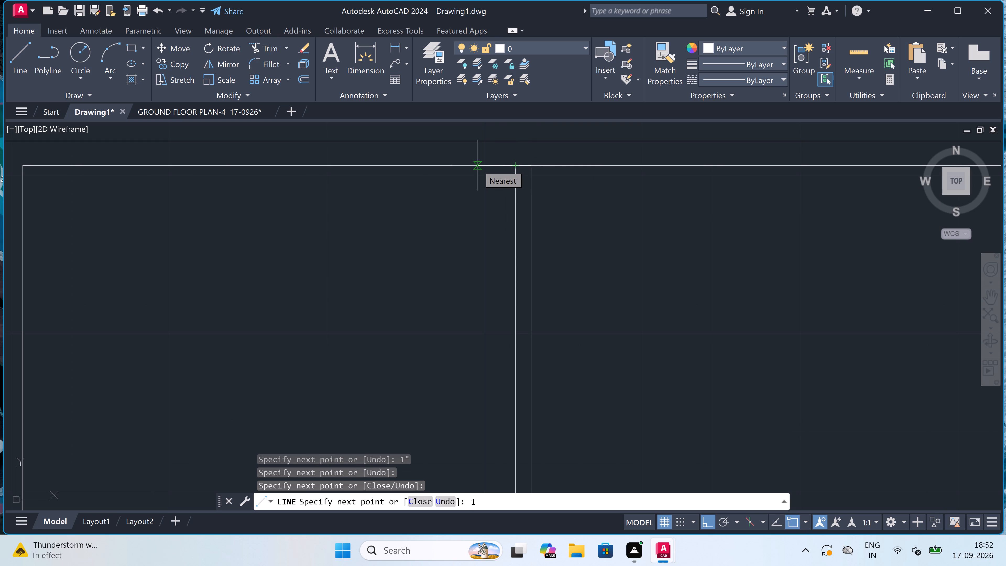
key(BackSpace)
key(1)
key(shift+quotedbl)
key(space)
scroll(478, 165, down, 4)
scroll(474, 281, down, 2)
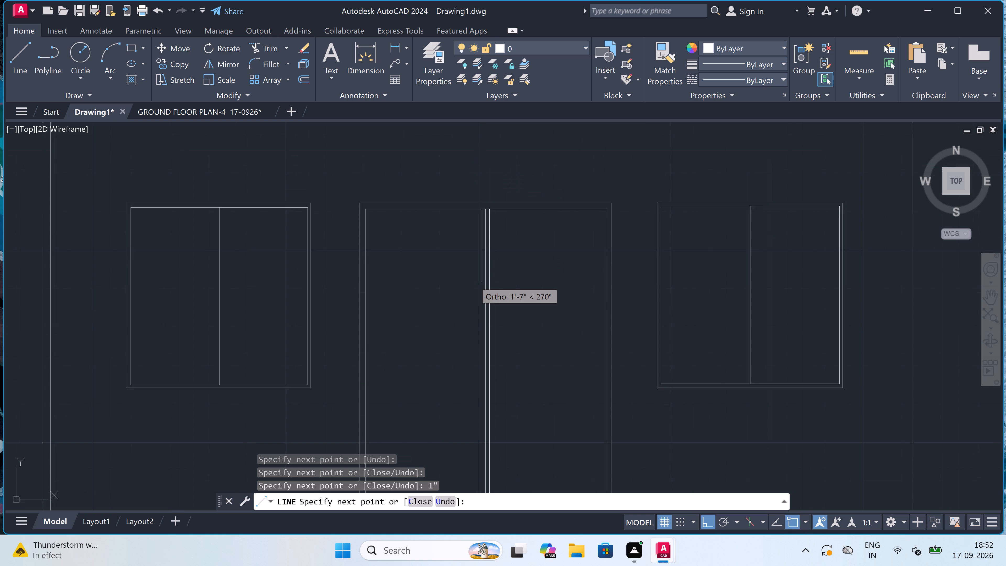
scroll(466, 435, up, 4)
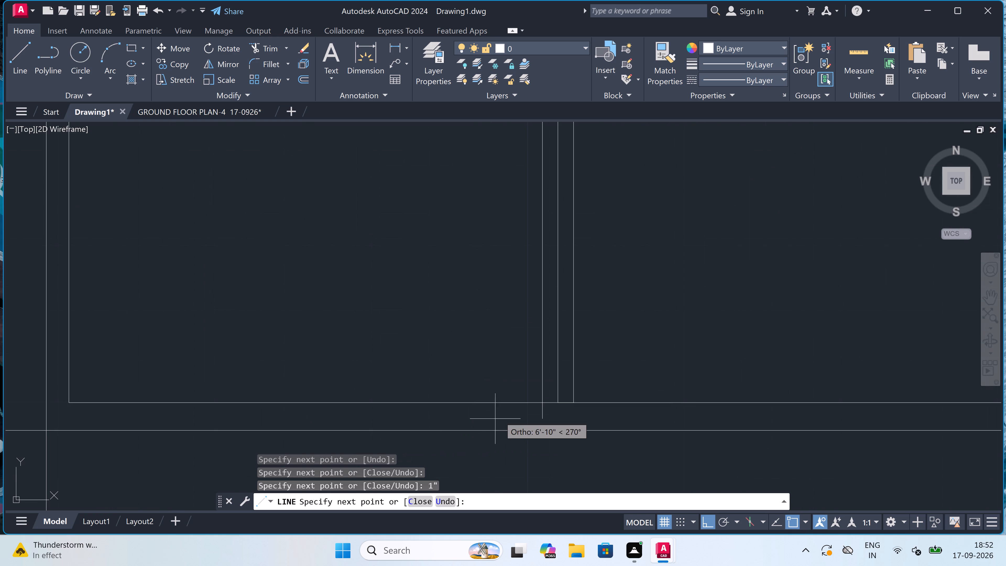
scroll(546, 403, up, 2)
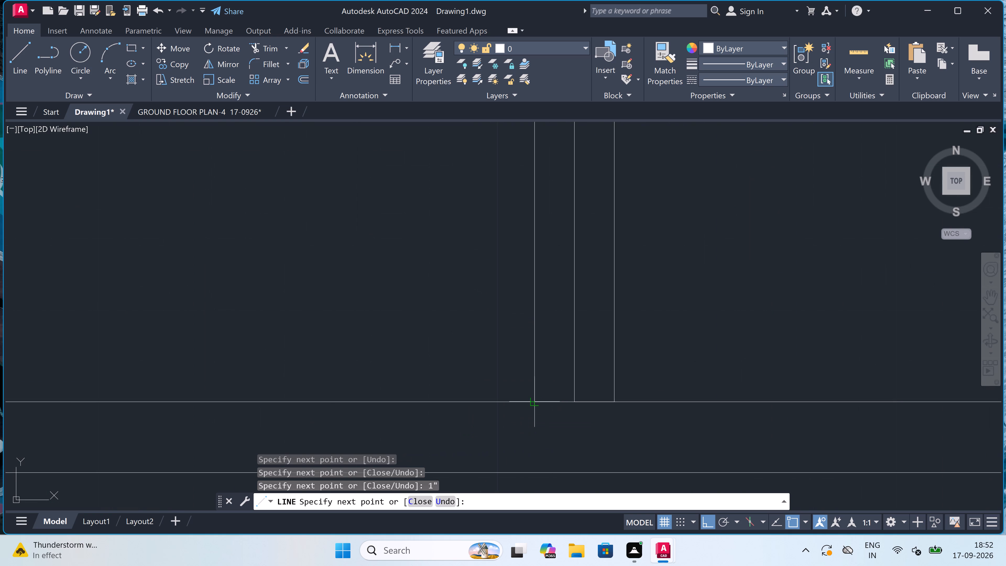
click(533, 403)
key(Escape)
Draw a narrow vertical rectangle as the door handle on the east leaf, just beside the centre lines at about mid-height.
scroll(486, 393, down, 2)
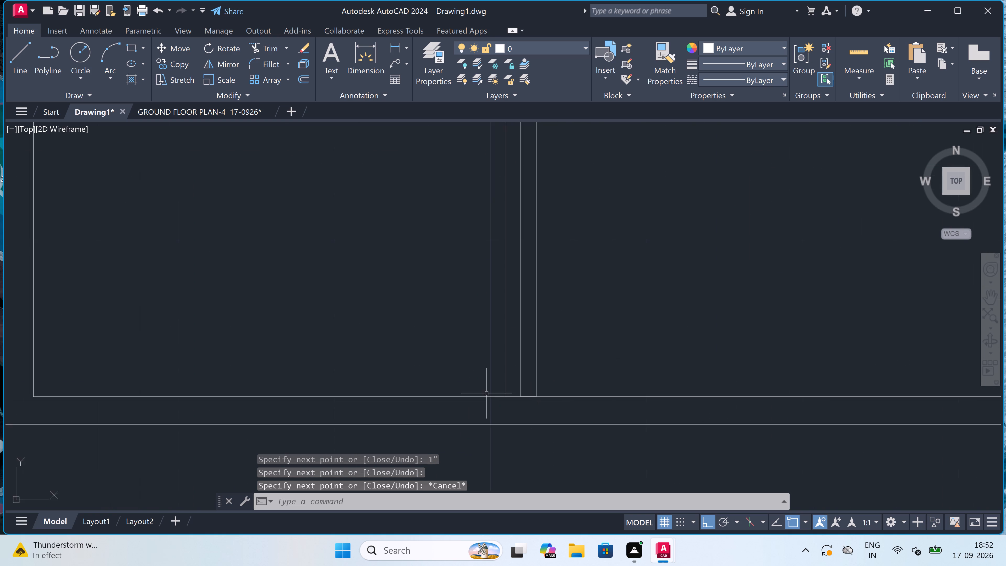
scroll(486, 393, down, 5)
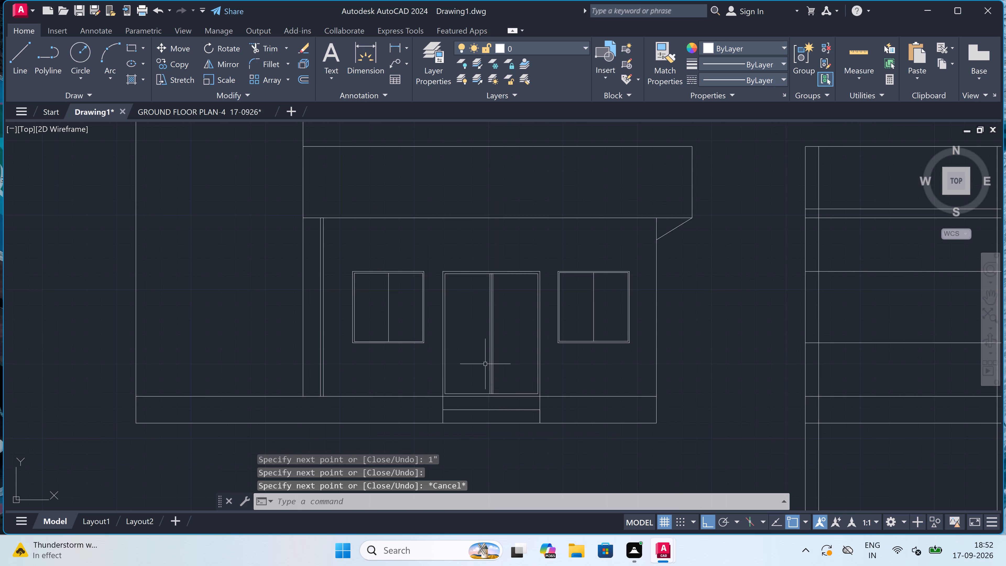
scroll(485, 361, up, 1)
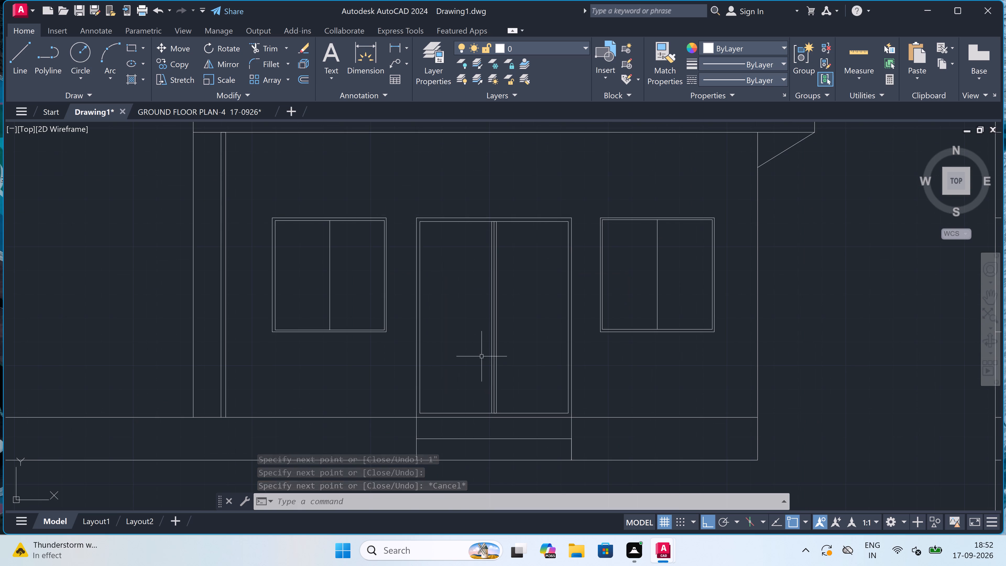
text(REC)
key(space)
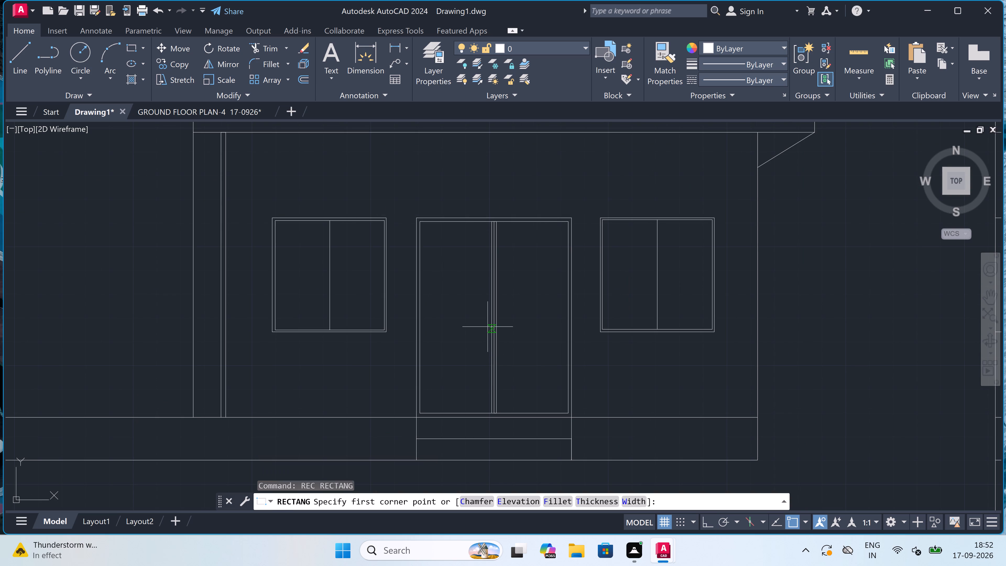
scroll(484, 307, up, 1)
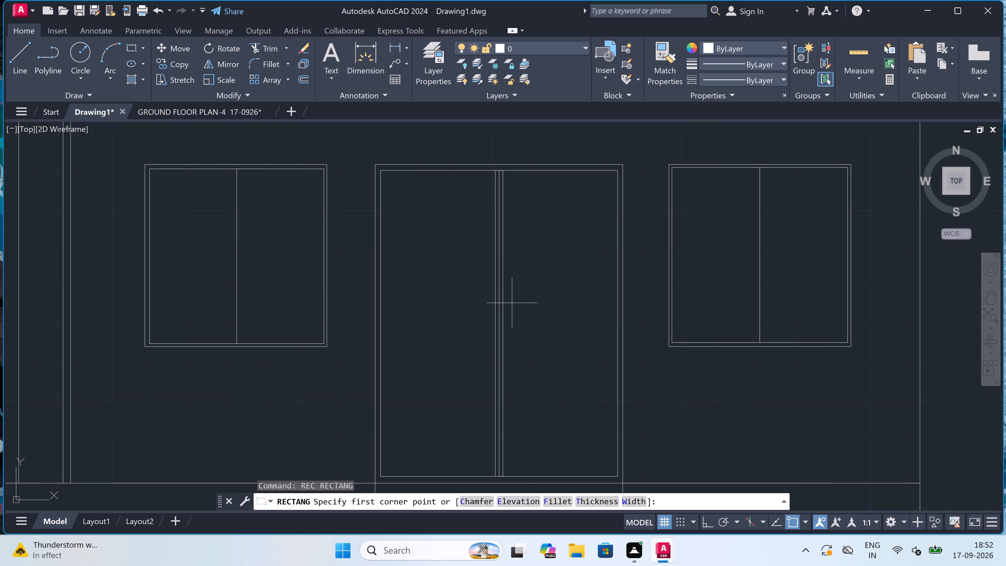
click(511, 303)
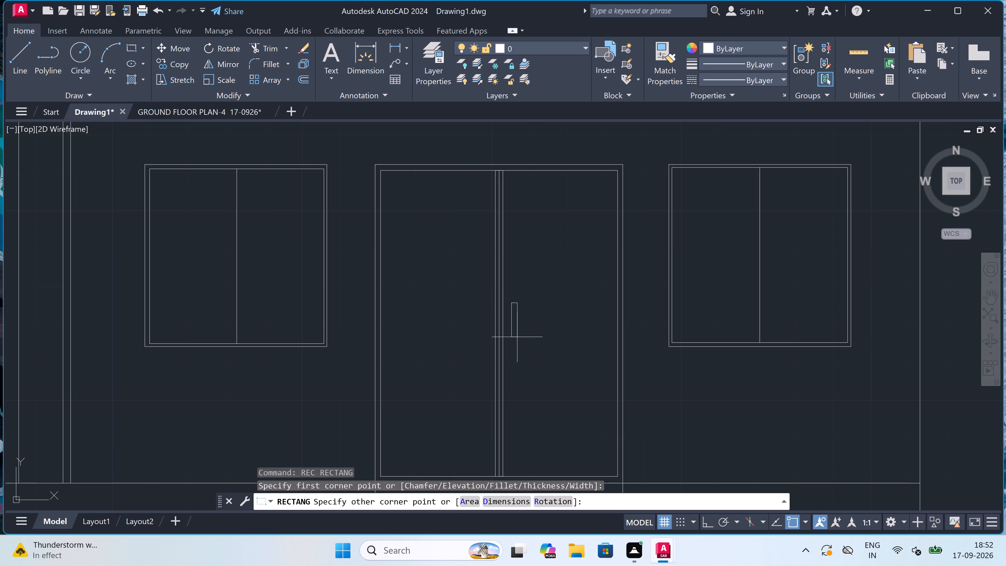
scroll(517, 336, up, 2)
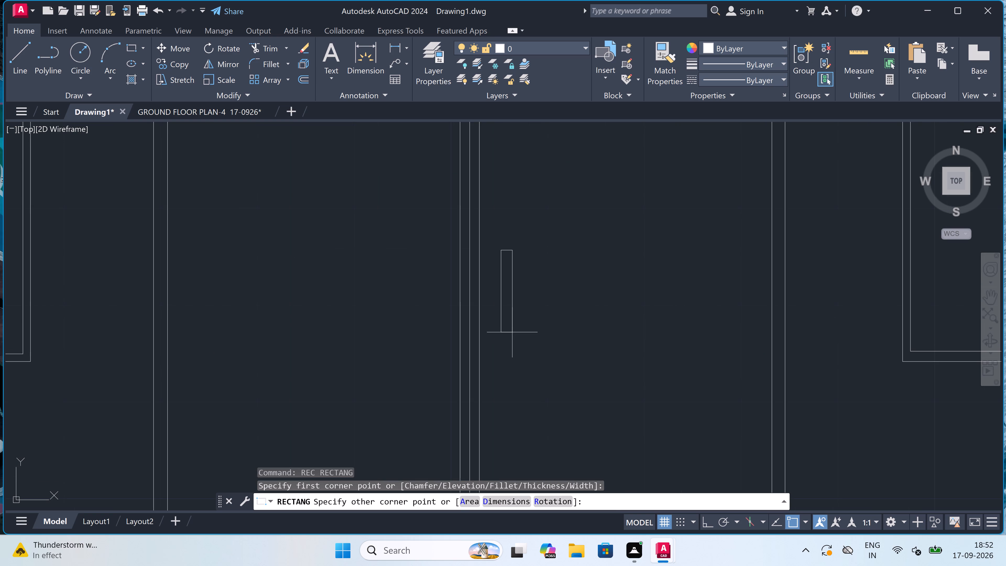
scroll(506, 320, down, 2)
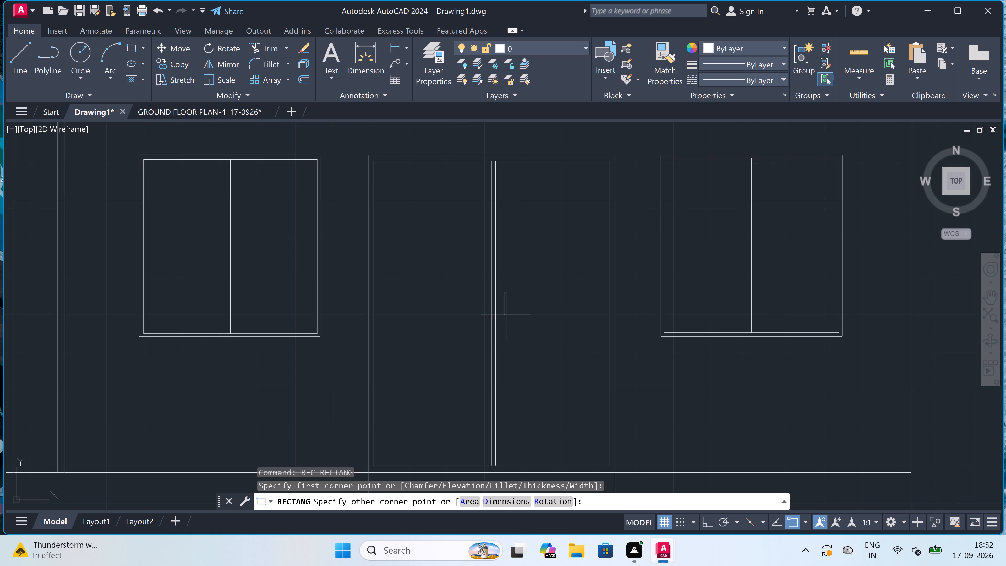
scroll(508, 309, up, 1)
scroll(506, 326, down, 1)
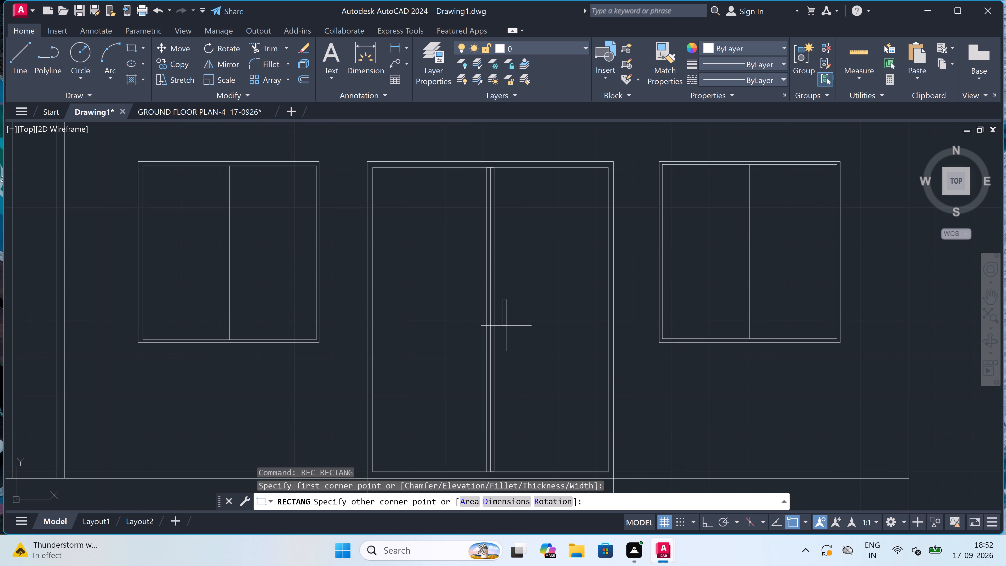
scroll(506, 326, up, 2)
click(506, 326)
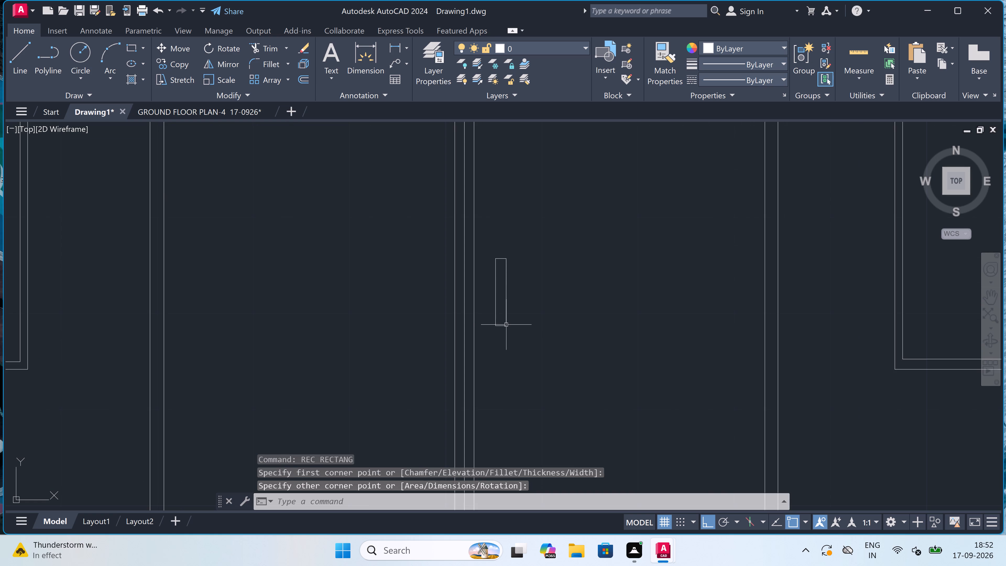
Copy the handle rectangle about 8" west onto the west door leaf, using its centre as the base point.
click(505, 325)
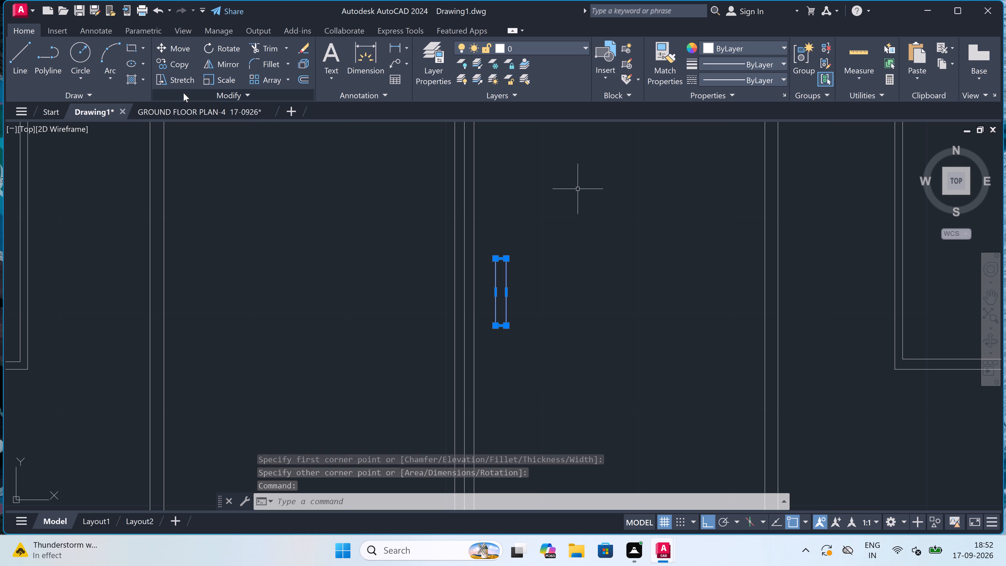
click(180, 60)
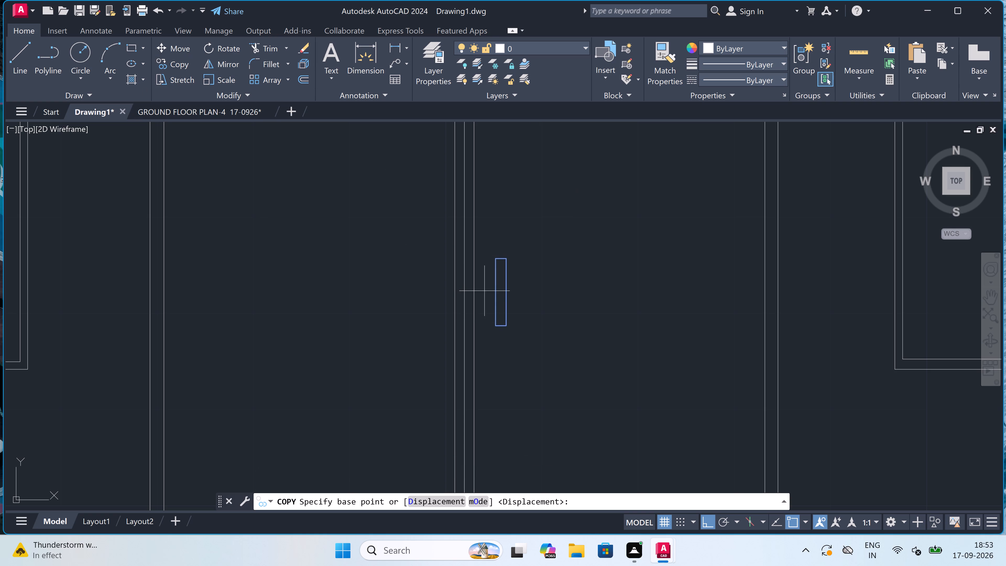
click(501, 293)
click(499, 293)
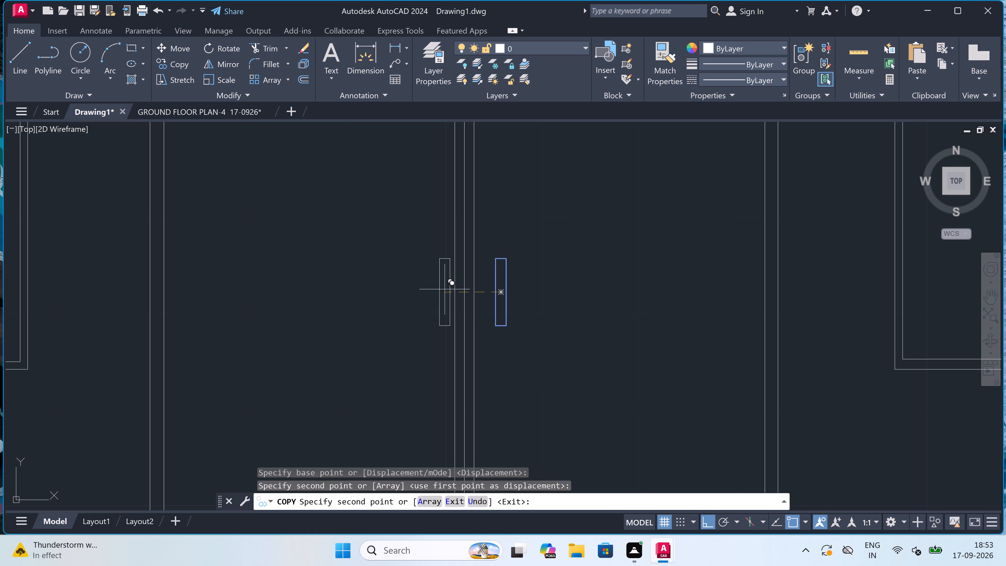
click(428, 289)
key(Escape)
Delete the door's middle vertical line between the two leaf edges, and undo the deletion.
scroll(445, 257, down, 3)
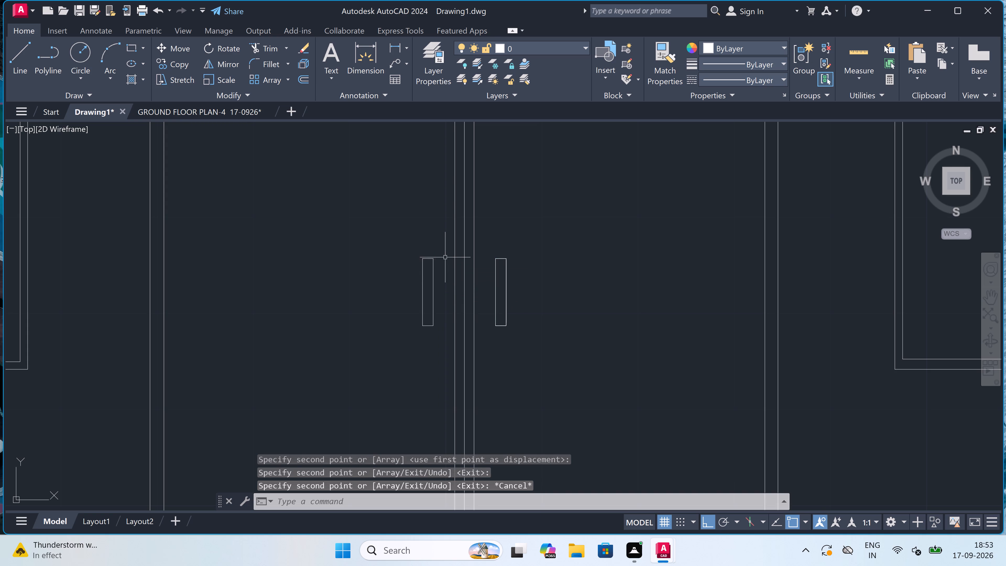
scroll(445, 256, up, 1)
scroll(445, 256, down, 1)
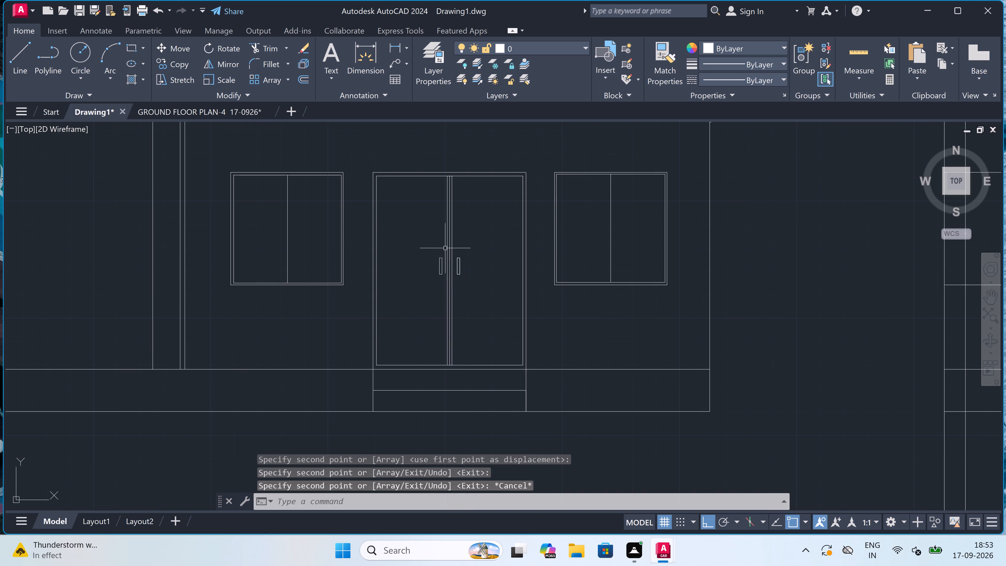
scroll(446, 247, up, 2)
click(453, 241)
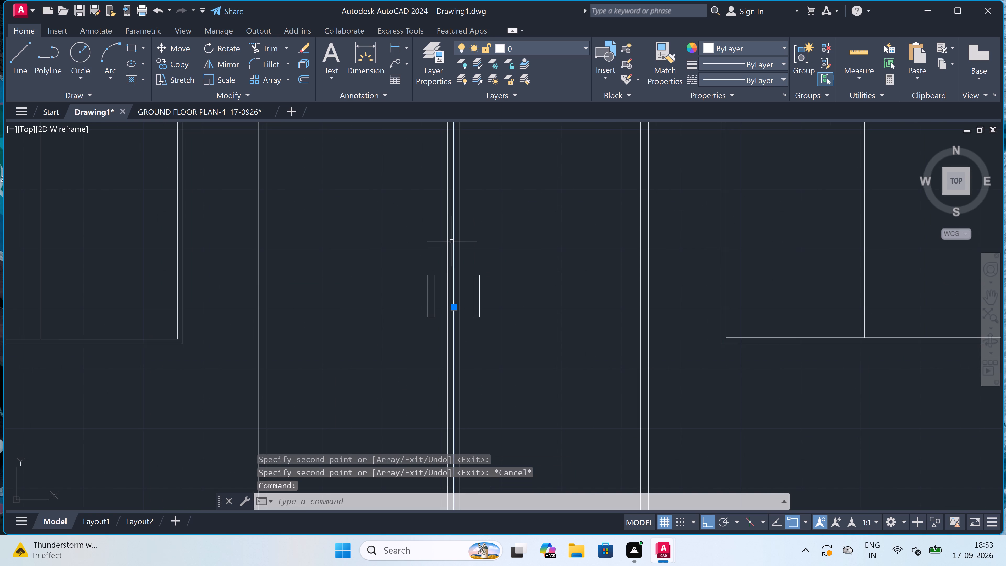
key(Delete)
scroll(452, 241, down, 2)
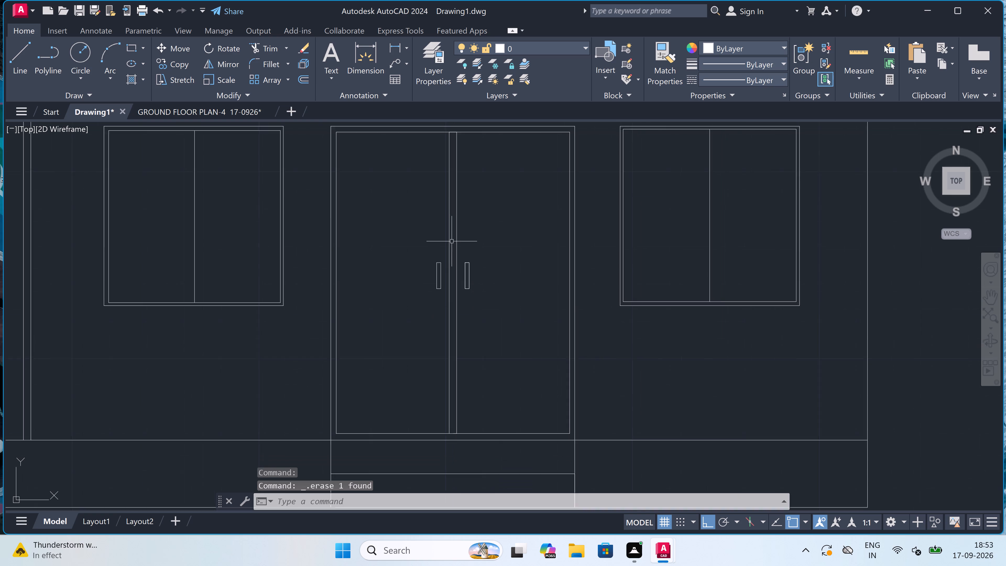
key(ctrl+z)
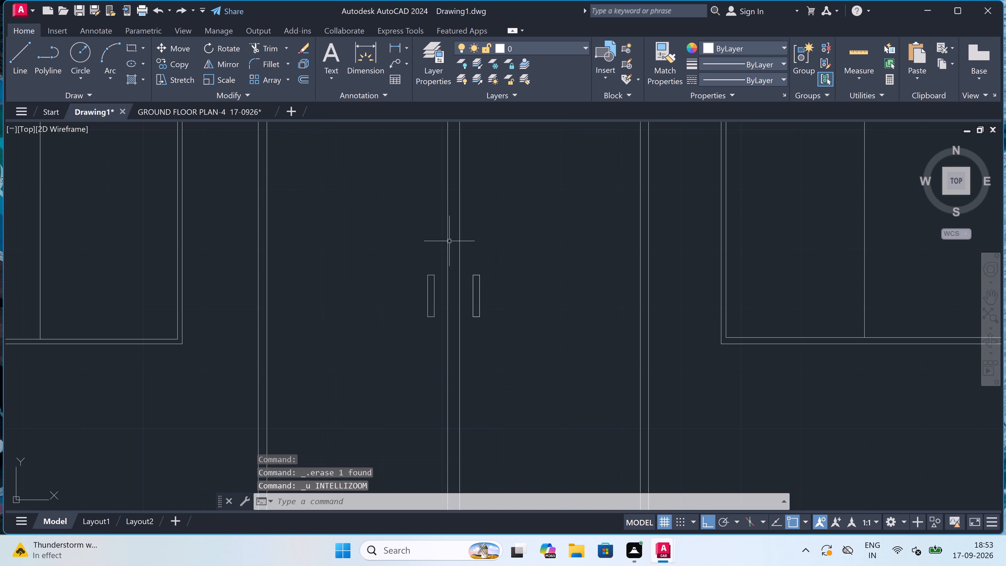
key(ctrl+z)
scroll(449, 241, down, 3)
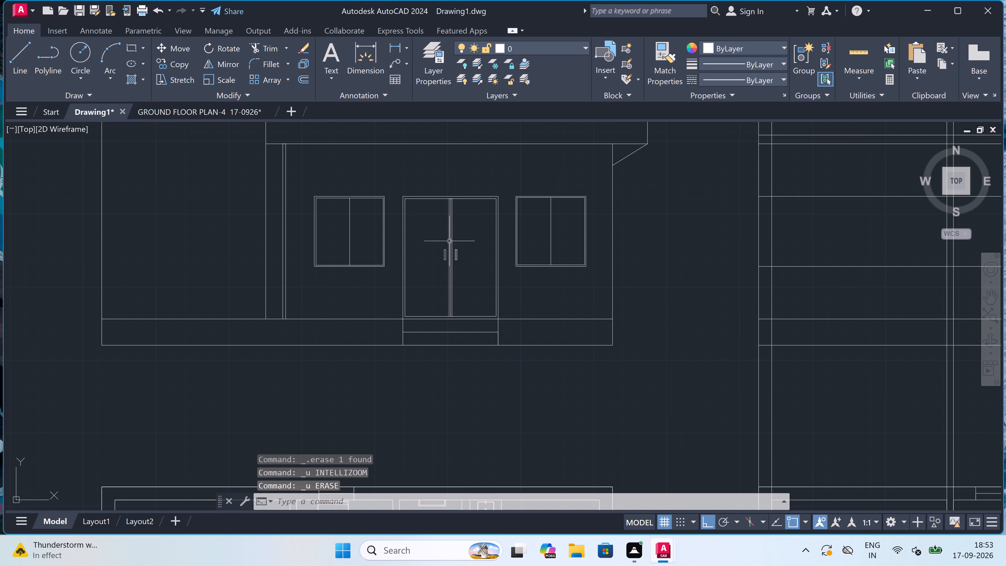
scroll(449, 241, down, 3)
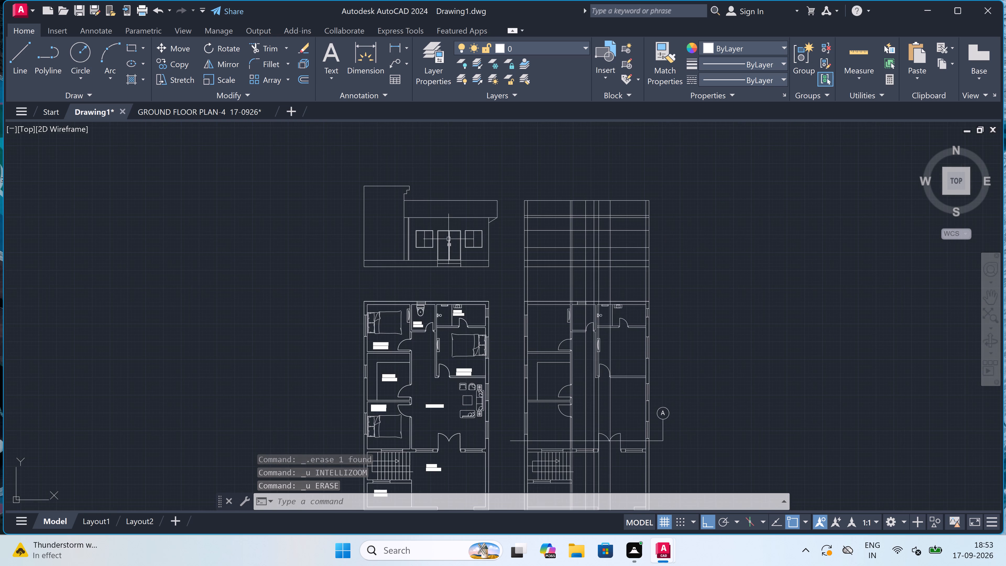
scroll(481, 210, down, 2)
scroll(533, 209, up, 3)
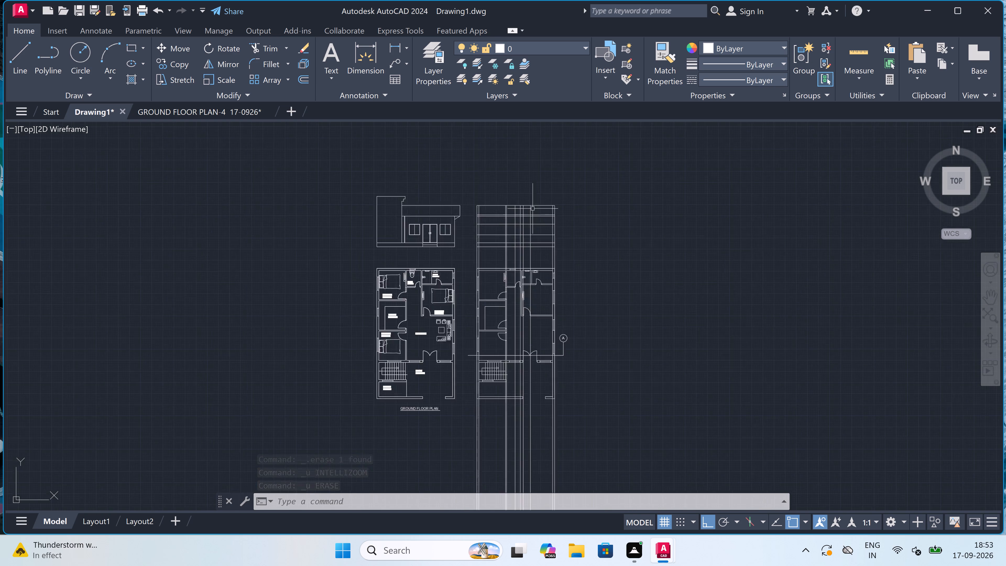
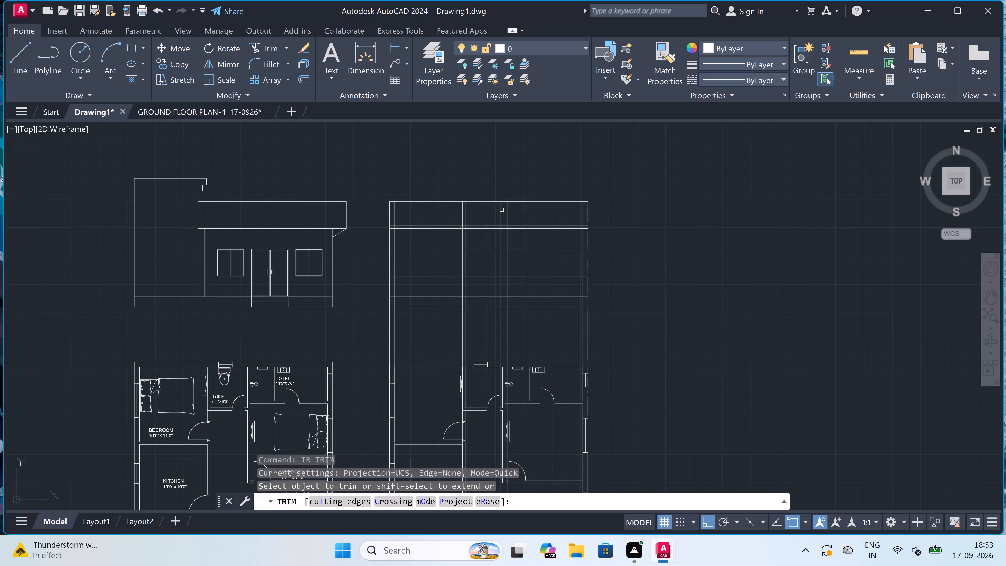
Trim all vertical projection lines crossing the top parapet band of the section view with a fence.
scroll(400, 215, up, 2)
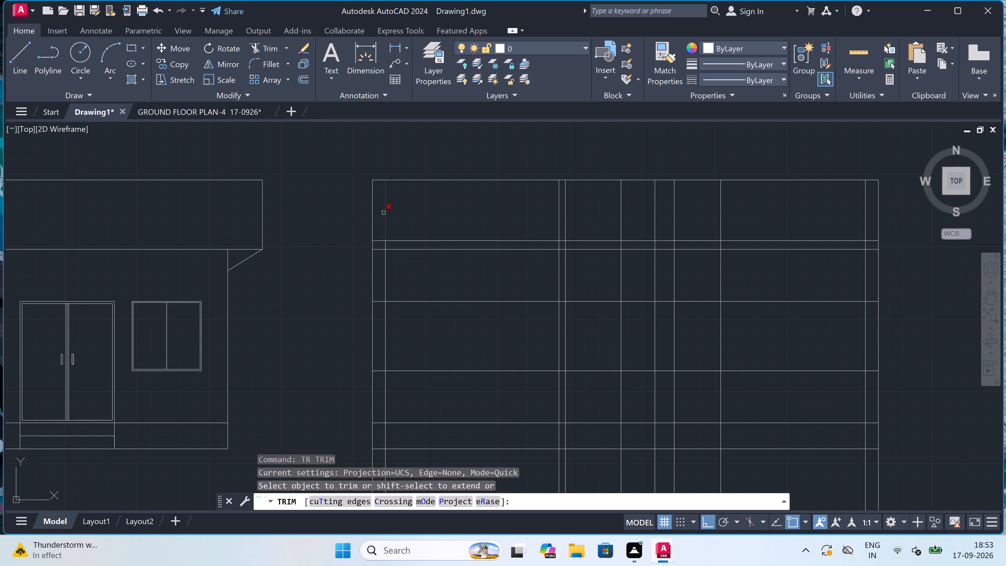
click(384, 213)
double_click(384, 212)
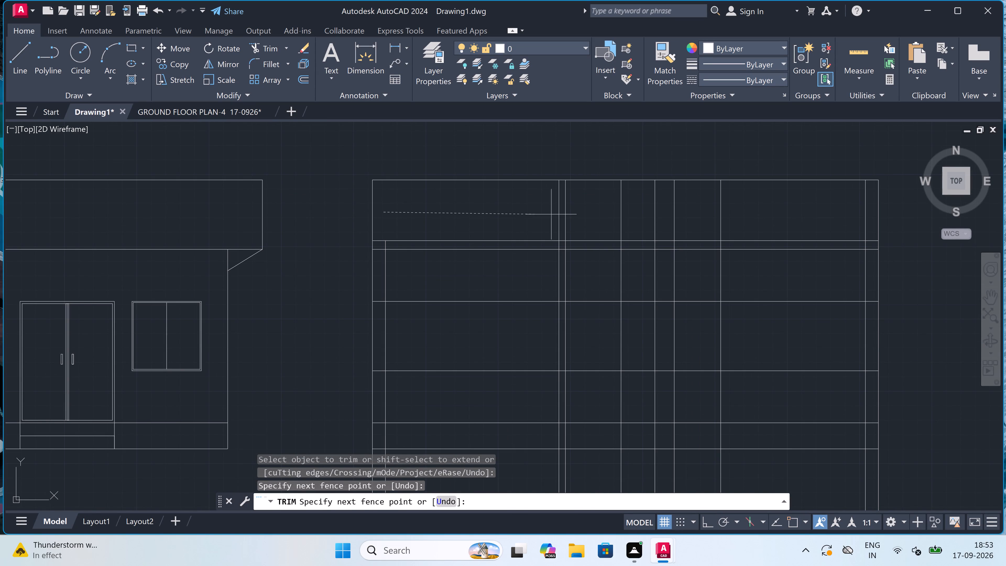
click(871, 205)
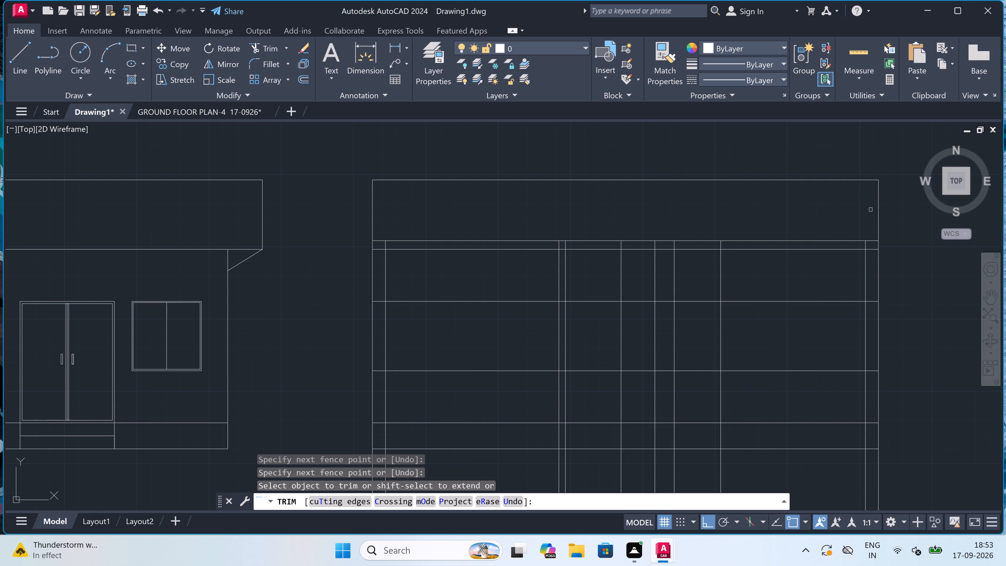
Trim all vertical projection lines inside the thin roof slab band of the section with a fence.
scroll(867, 225, up, 2)
scroll(865, 233, down, 1)
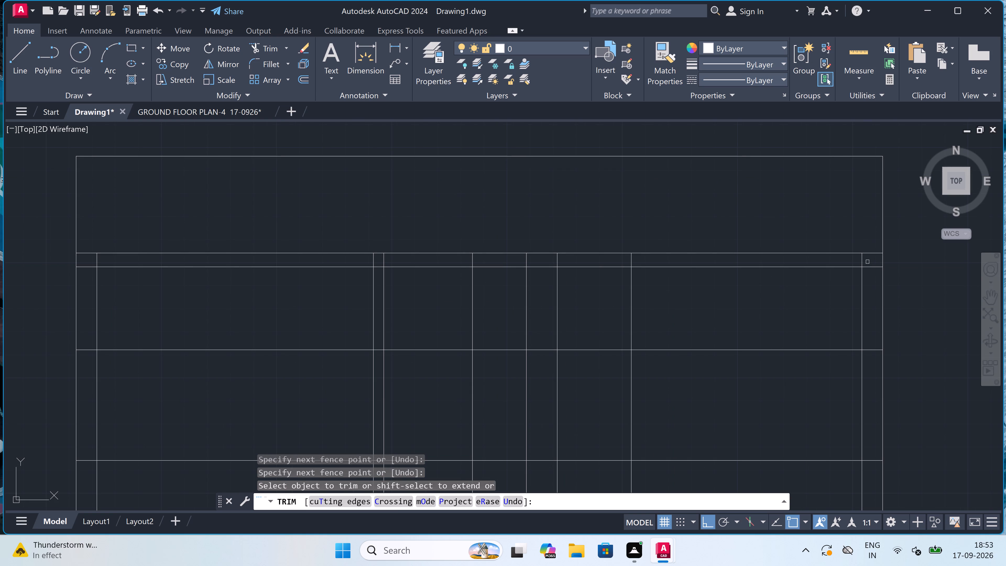
click(868, 262)
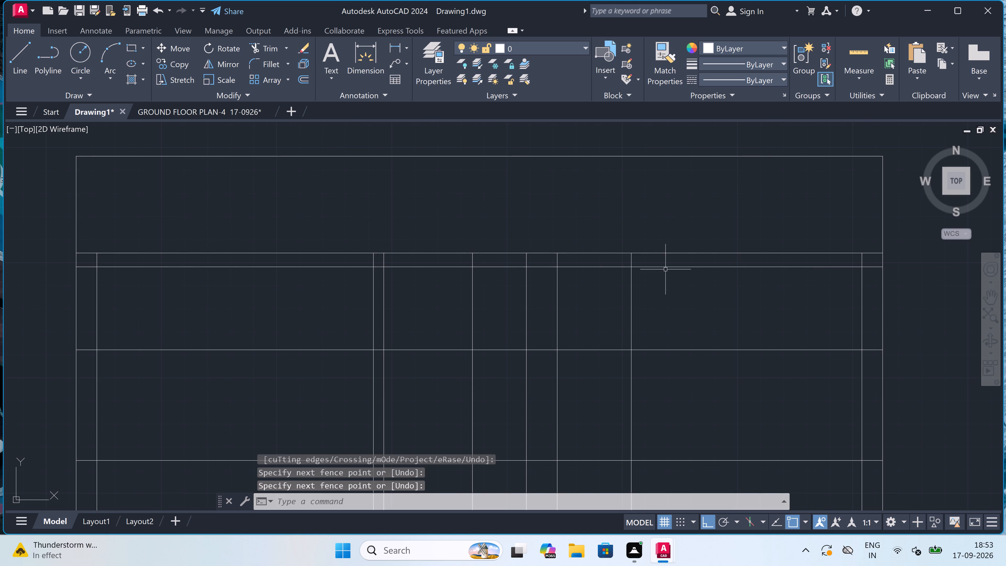
key(space)
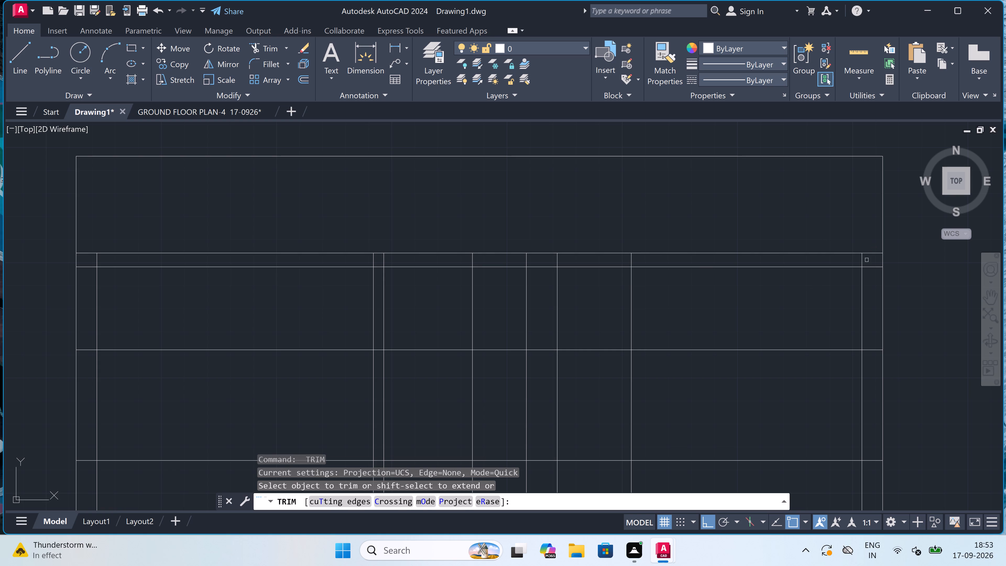
click(867, 260)
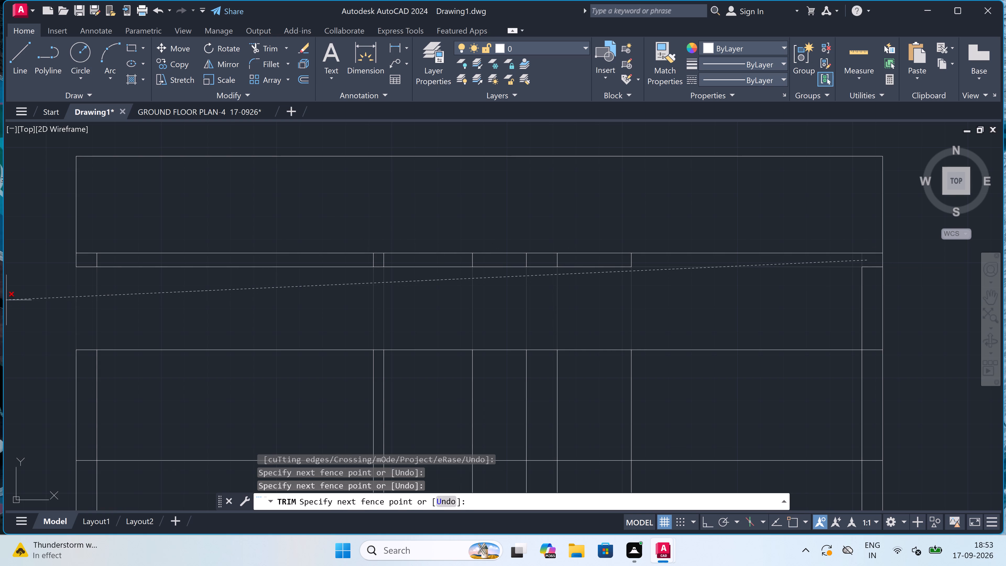
scroll(84, 260, up, 3)
click(89, 260)
Trim the vertical projection lines in the gap between the section's base line and the floor plan copy.
scroll(113, 545, down, 5)
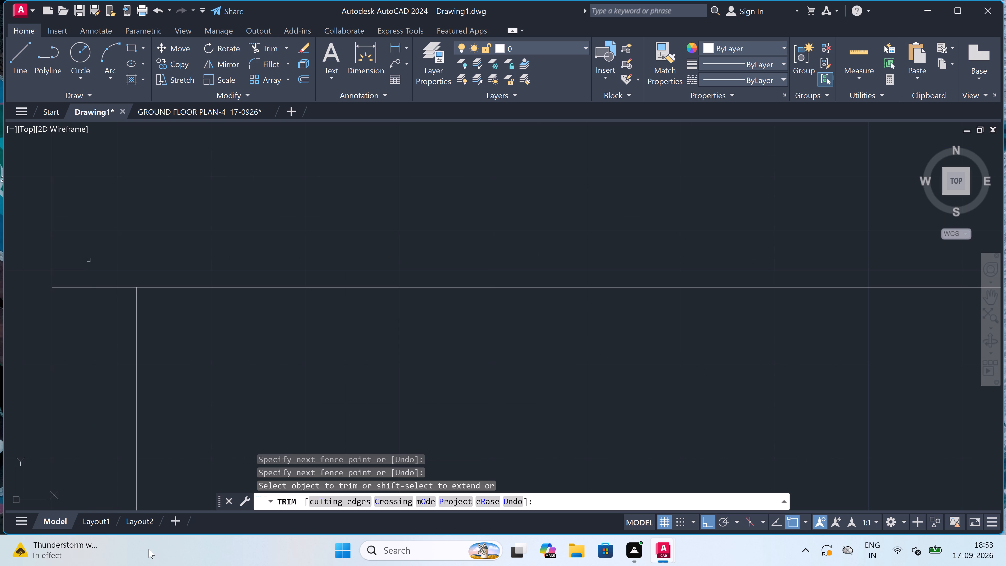
scroll(381, 358, down, 9)
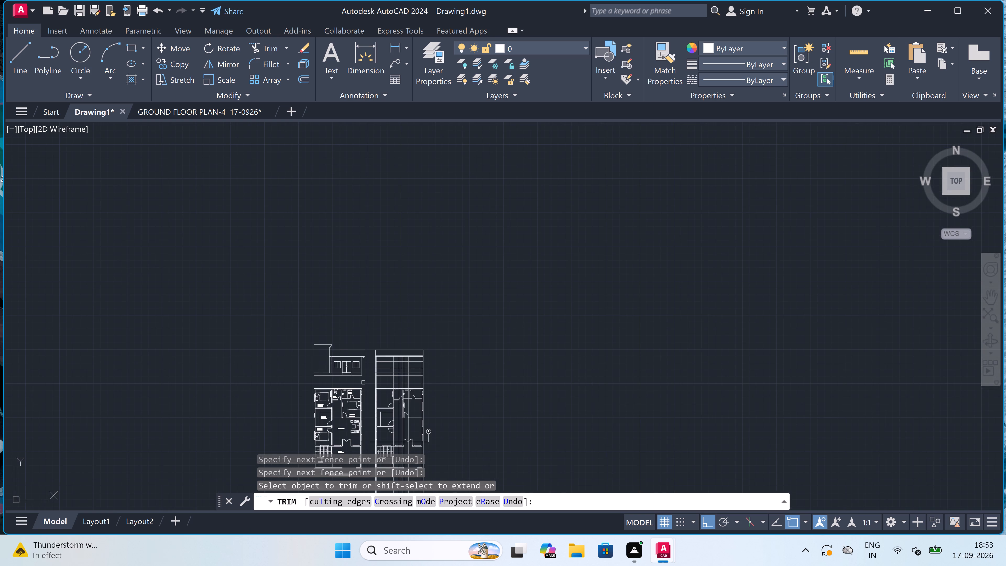
scroll(367, 380, up, 4)
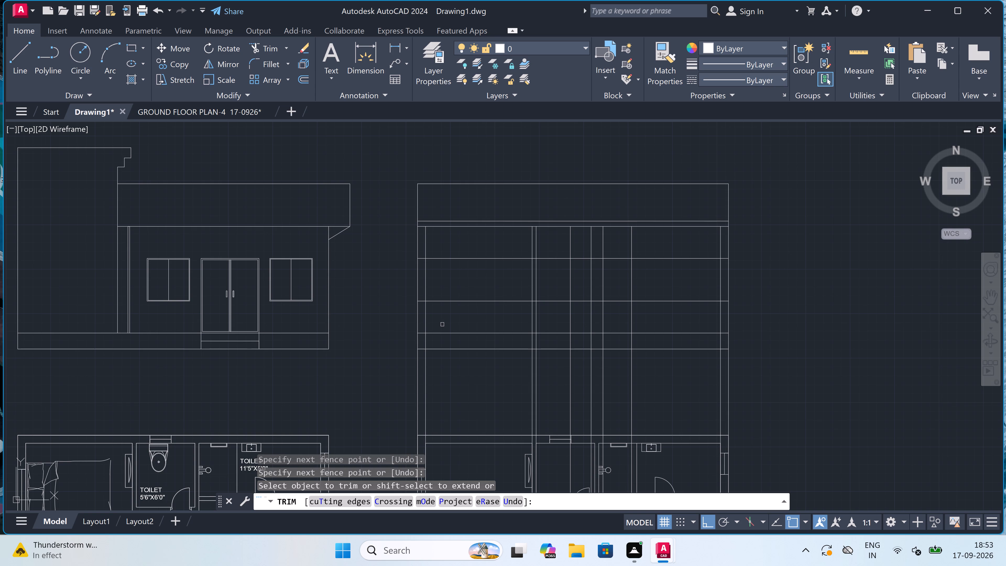
click(405, 372)
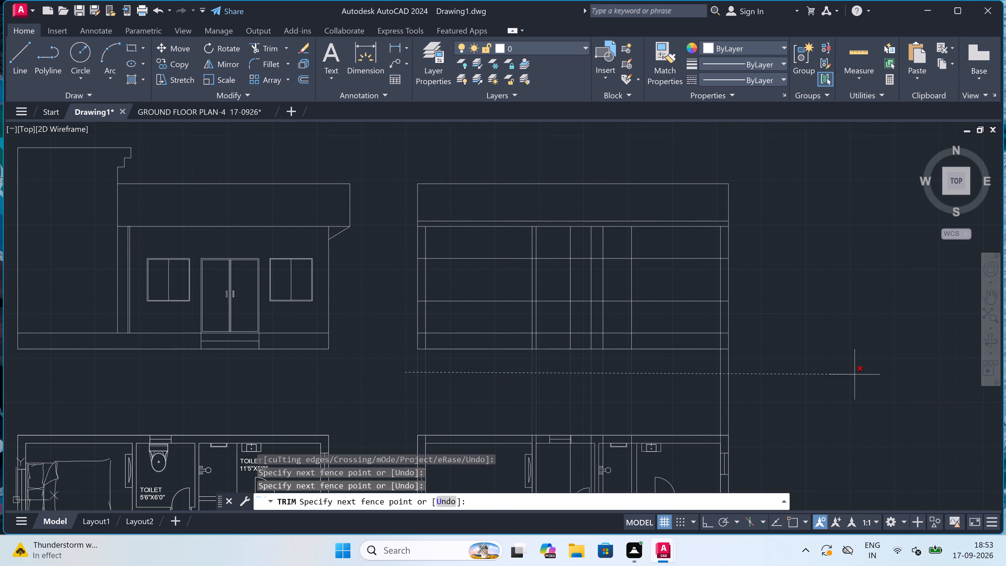
click(851, 377)
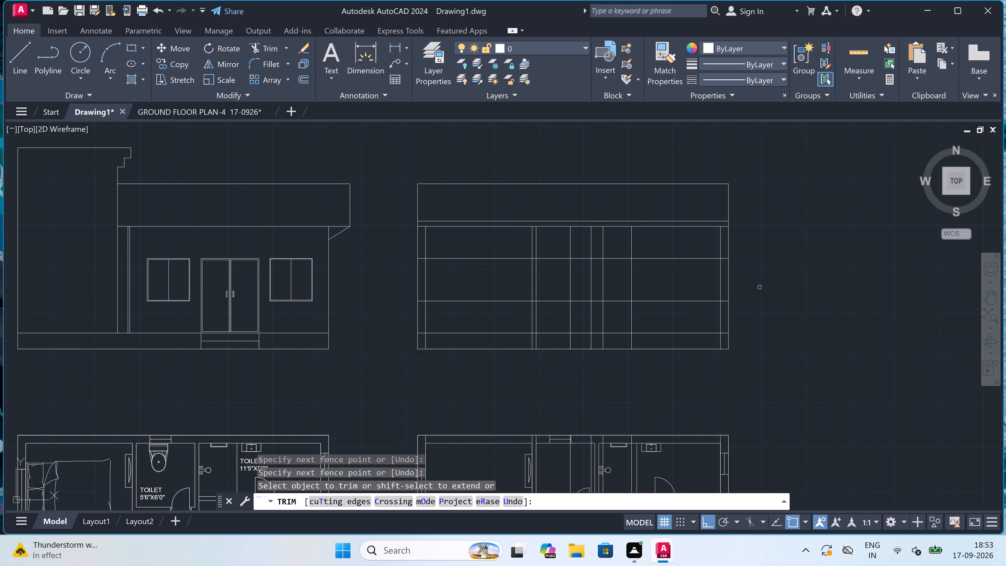
Trim the two horizontal level lines inside the thickness of the section's right outer wall.
scroll(729, 258, up, 1)
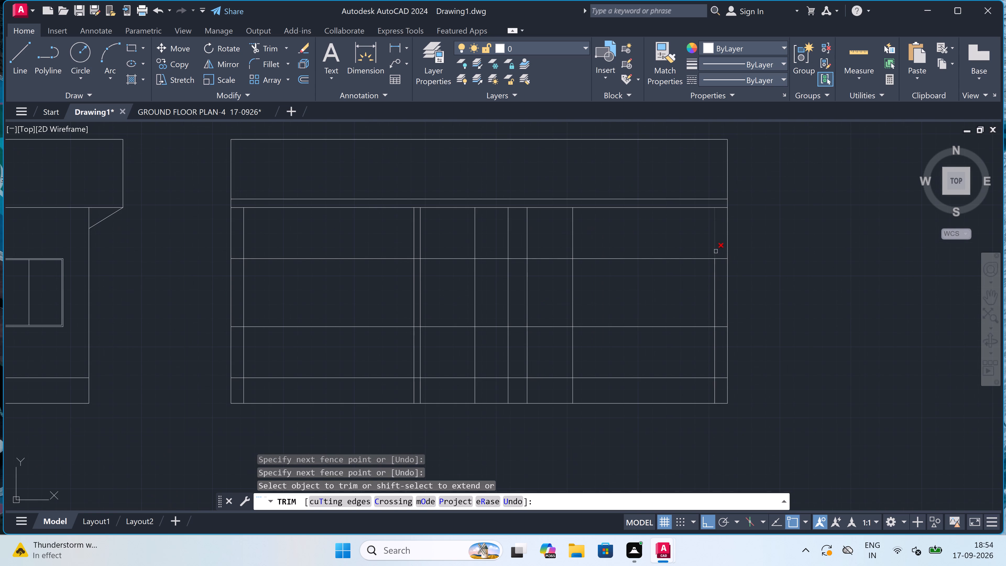
click(721, 253)
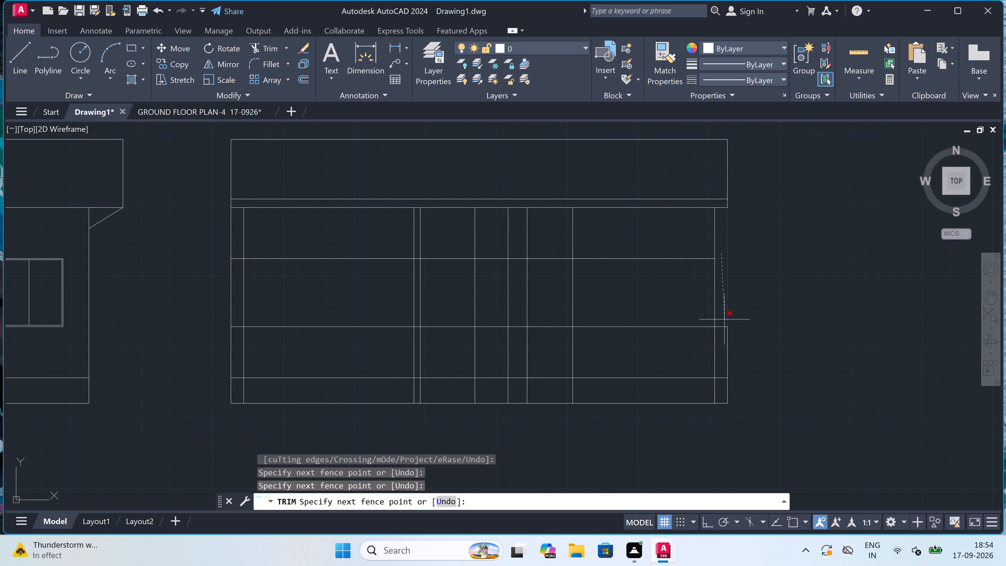
click(719, 336)
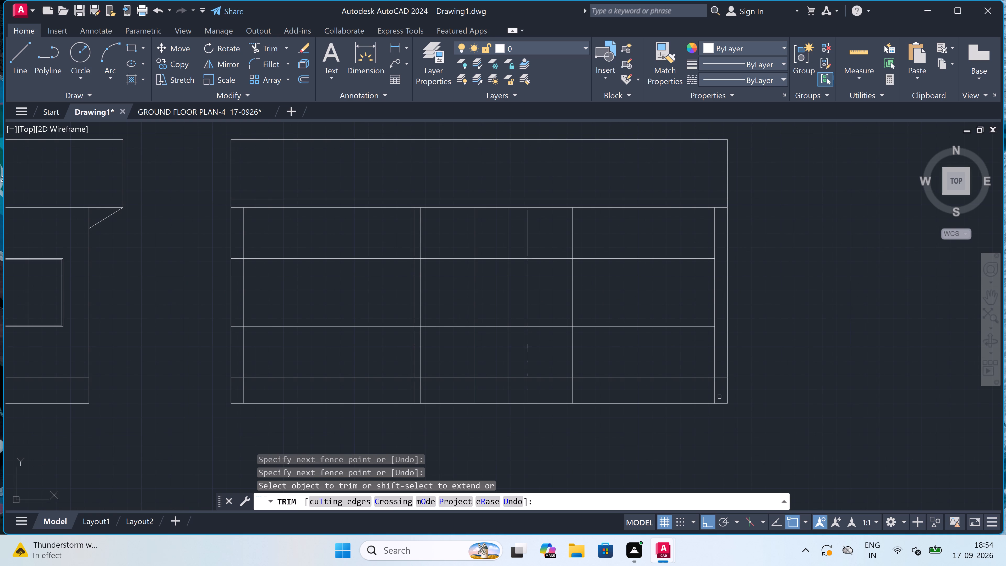
Trim the vertical wall lines crossing the plinth band at the bottom of the section.
click(719, 397)
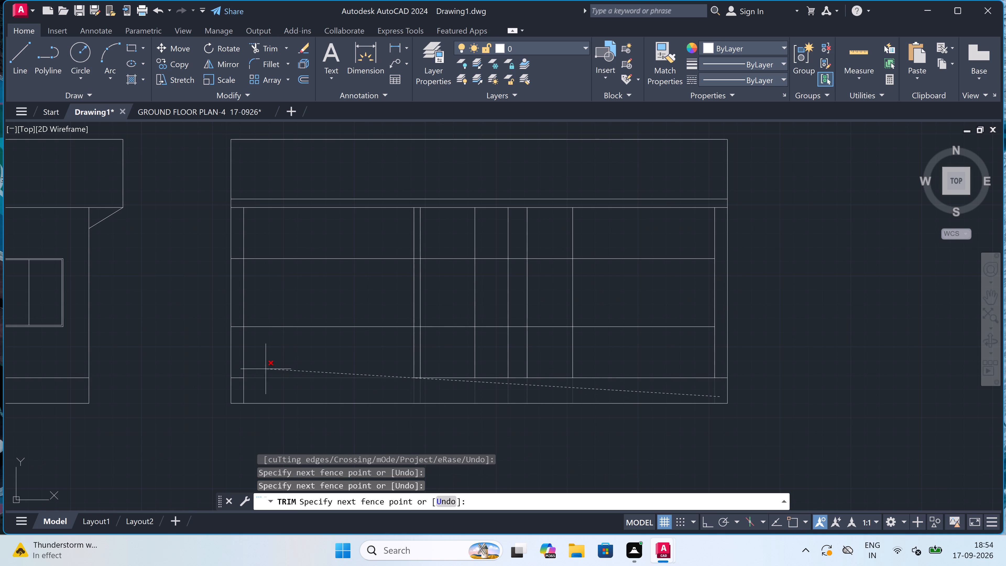
double_click(236, 388)
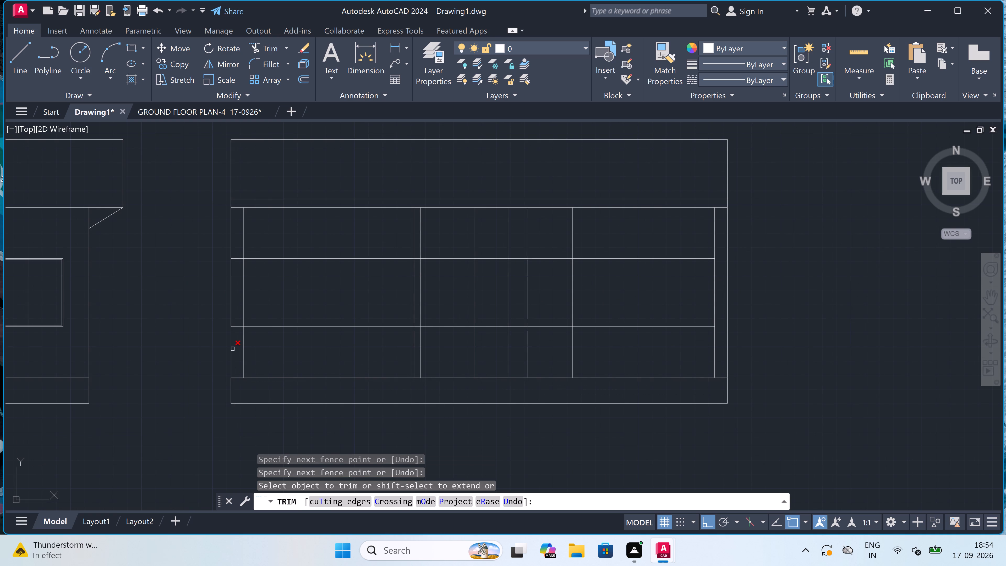
Trim the two horizontal level lines inside the thickness of the section's left outer wall.
click(236, 342)
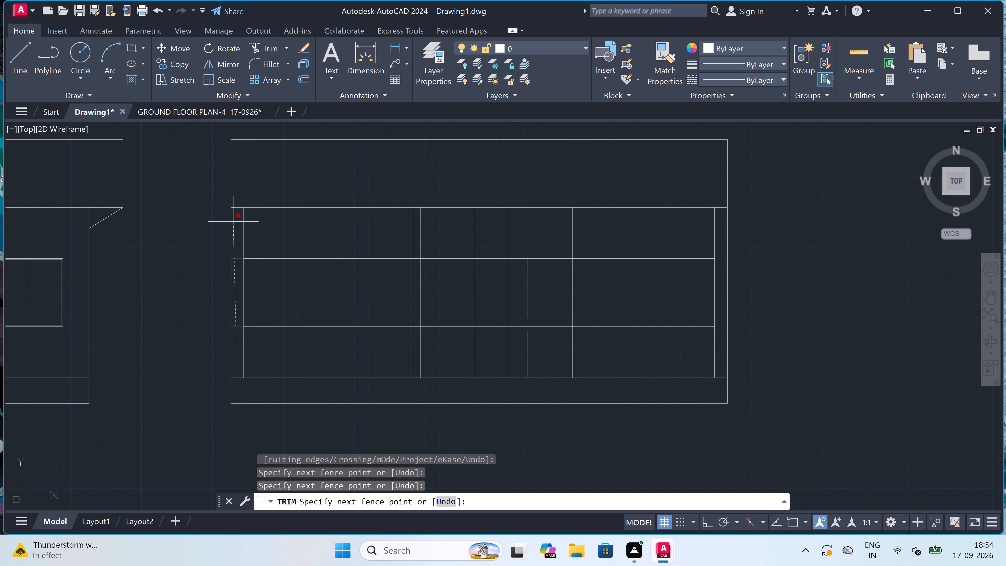
click(233, 222)
Trim both horizontal level lines between the left outer wall and the first interior wall of the section.
scroll(274, 235, down, 4)
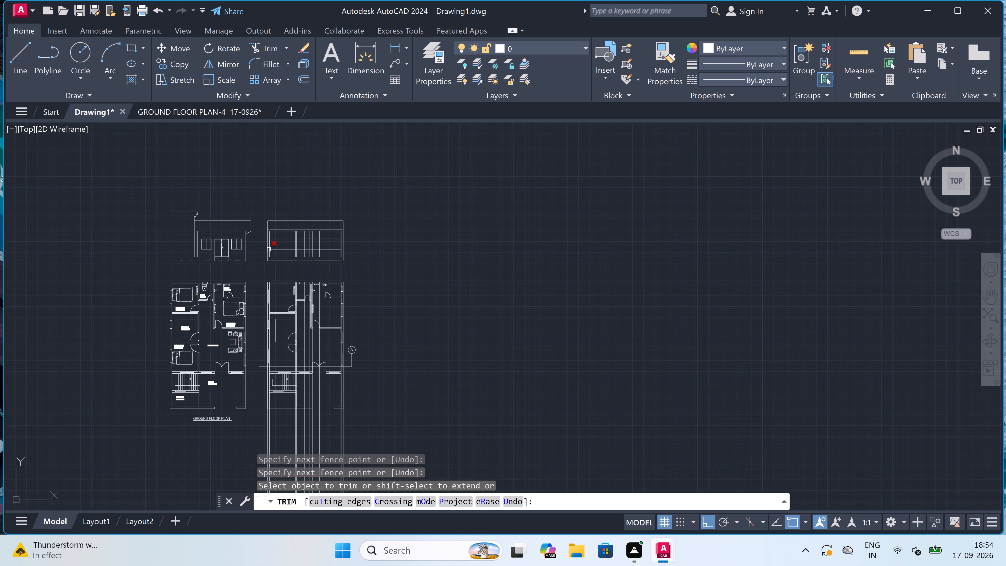
scroll(263, 260, up, 1)
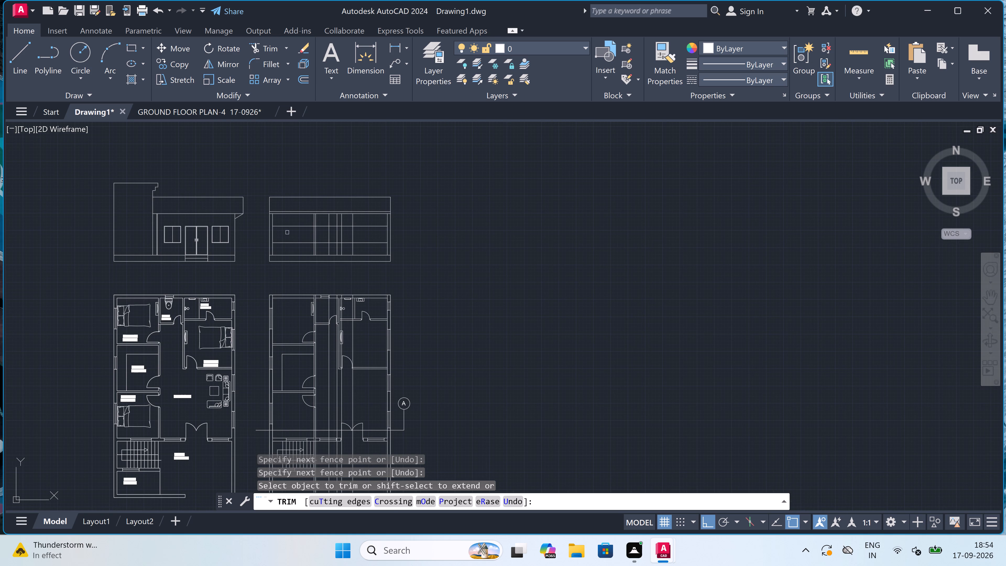
click(286, 225)
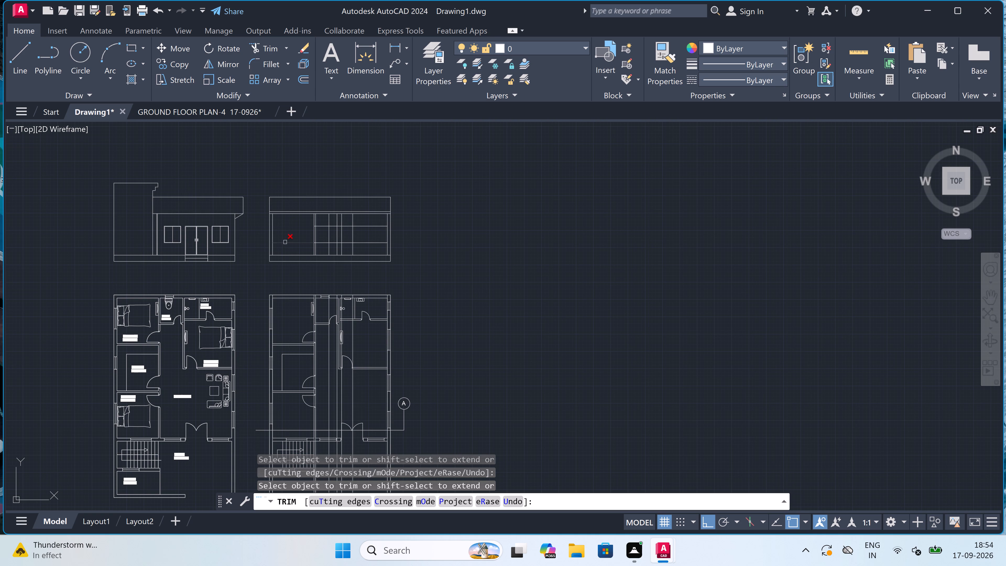
click(285, 242)
Trim the two horizontal level lines inside the thickness of the section's first interior wall.
scroll(286, 241, down, 2)
scroll(286, 241, up, 2)
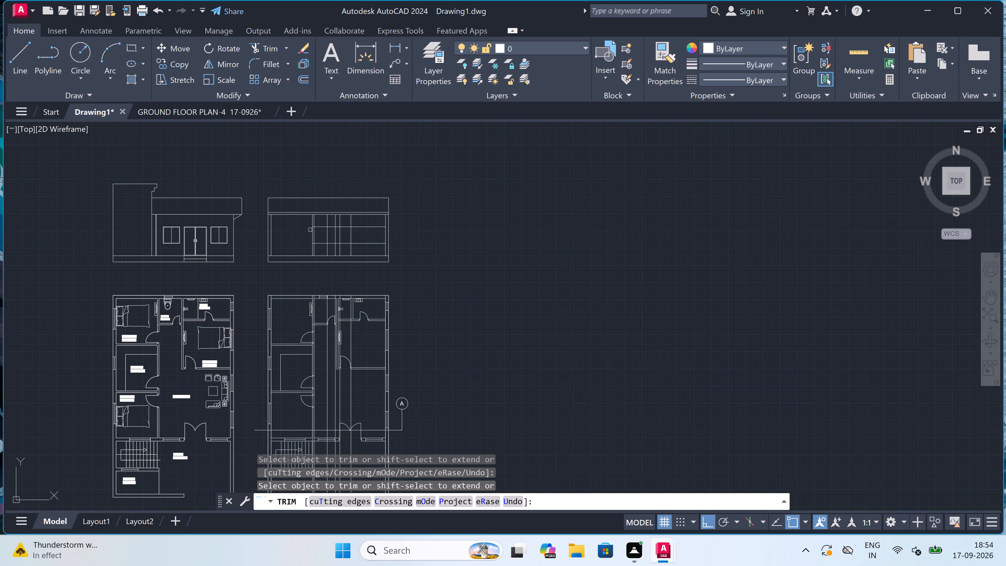
scroll(313, 227, up, 1)
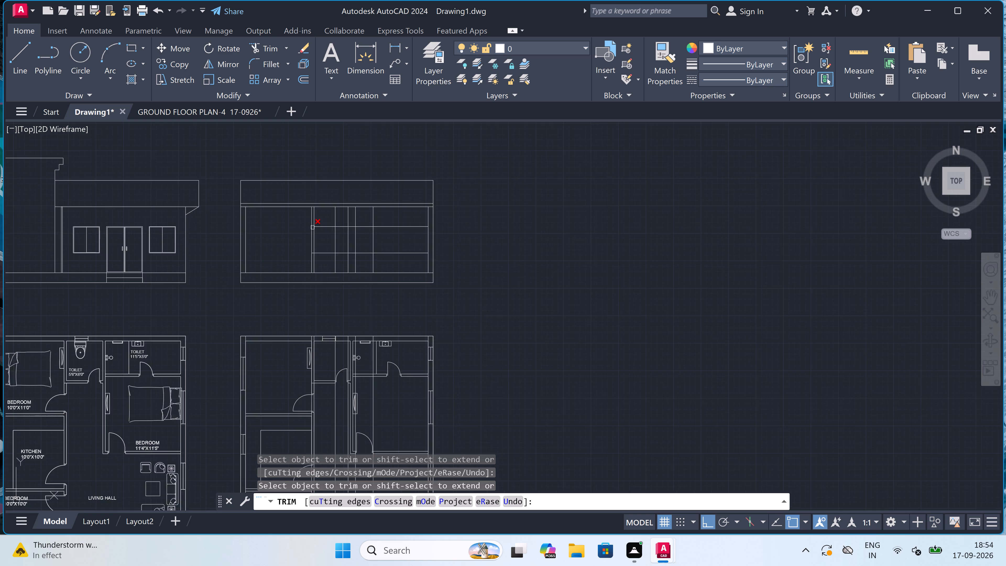
scroll(313, 227, up, 3)
click(312, 224)
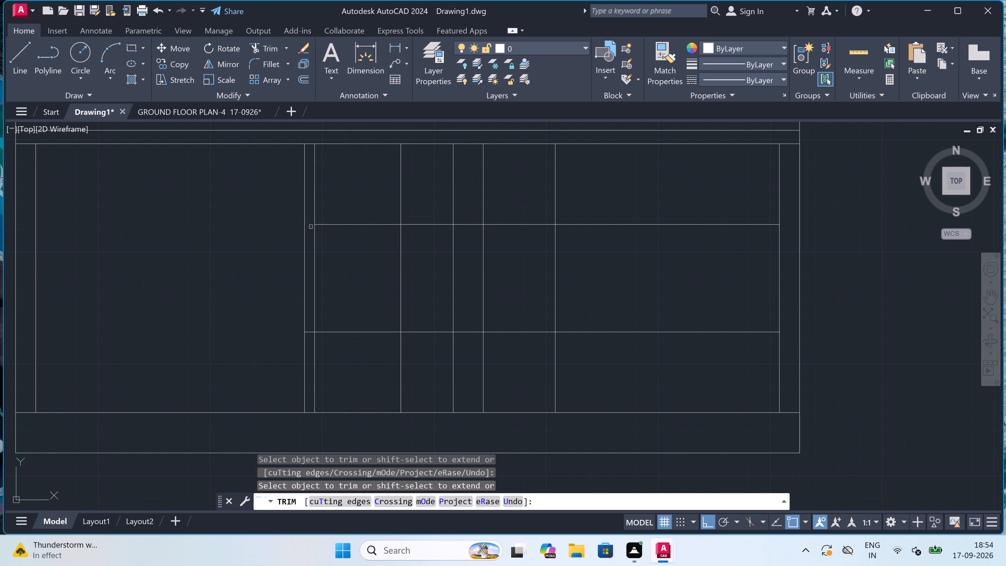
click(309, 332)
Trim the lower horizontal level line between the first interior wall and the next vertical line.
click(330, 329)
click(333, 341)
Compare the section with the floor plan and trim the lower level line's adjoining segment, up to the next vertical line.
scroll(346, 325, down, 3)
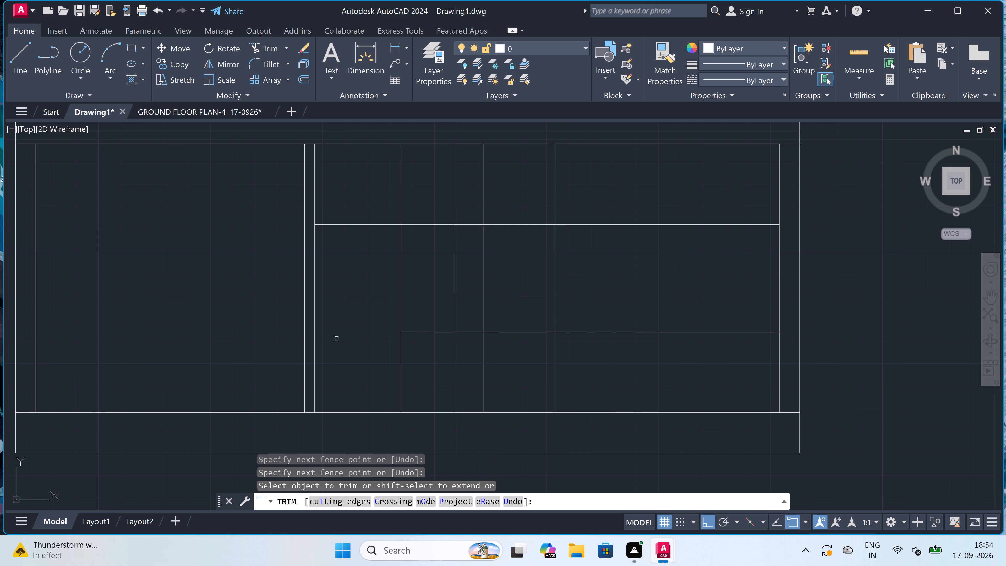
scroll(346, 325, down, 2)
scroll(346, 325, up, 2)
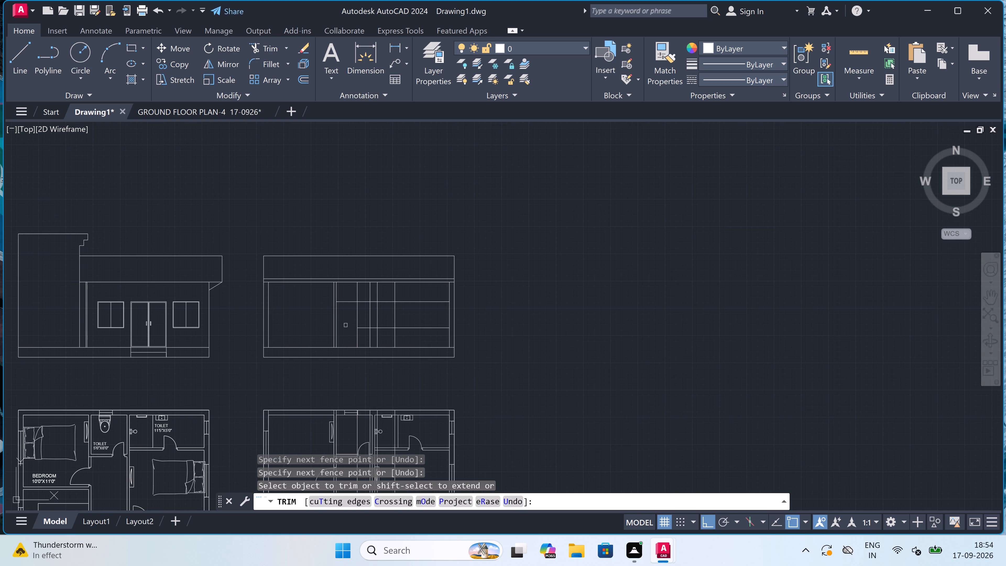
scroll(346, 325, down, 2)
scroll(351, 378, up, 4)
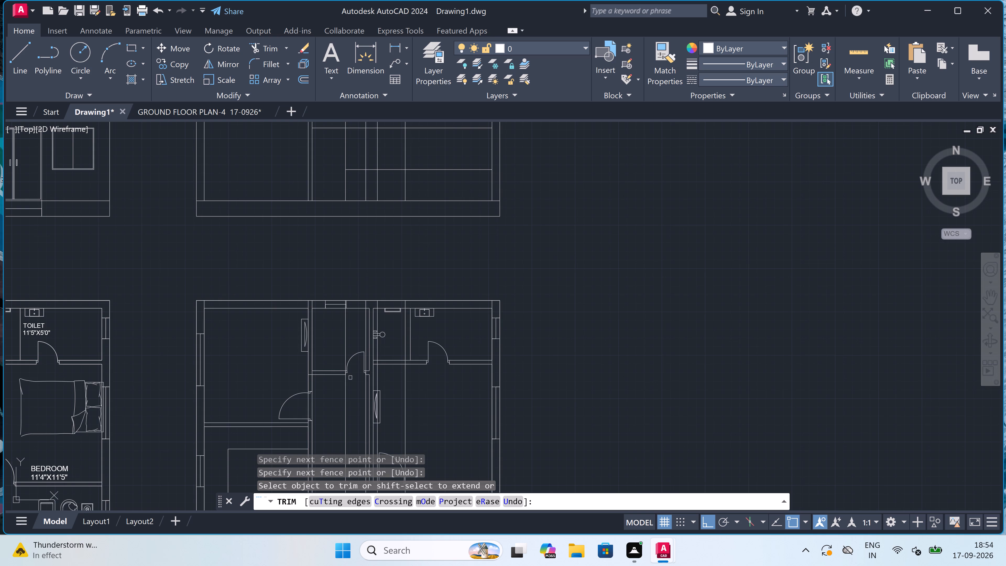
scroll(336, 368, down, 3)
scroll(335, 368, up, 3)
scroll(335, 368, down, 3)
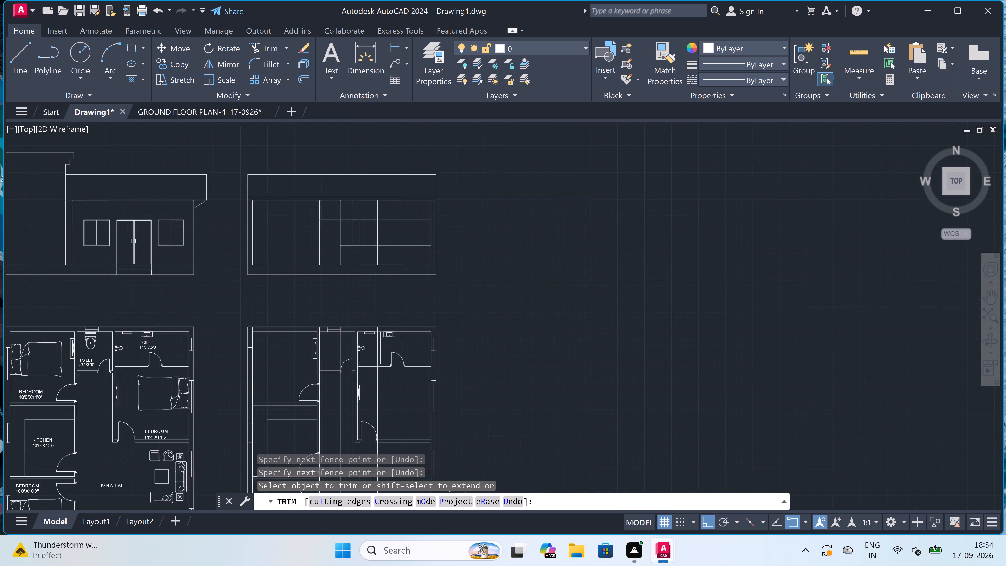
scroll(335, 368, down, 1)
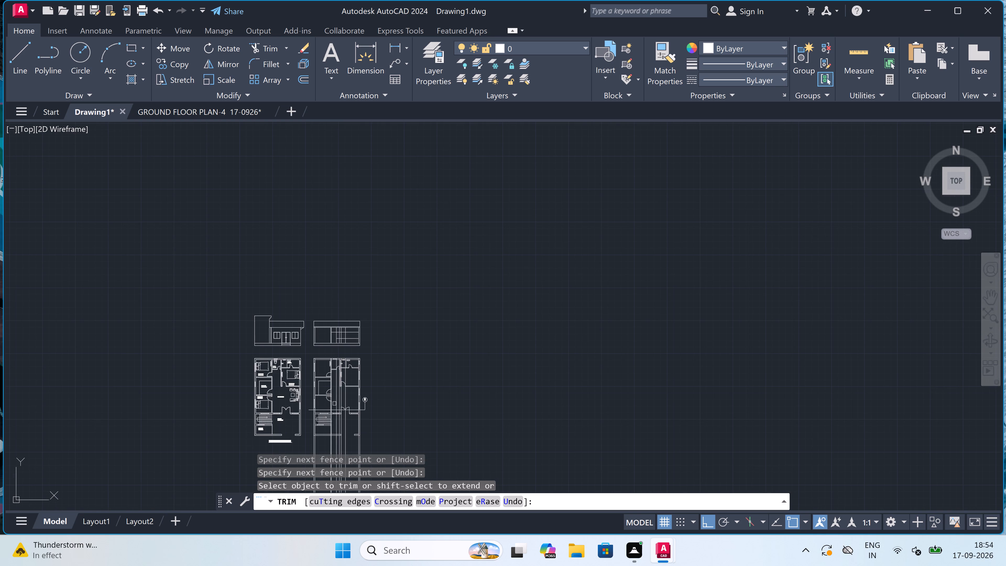
scroll(335, 405, up, 3)
scroll(324, 383, down, 1)
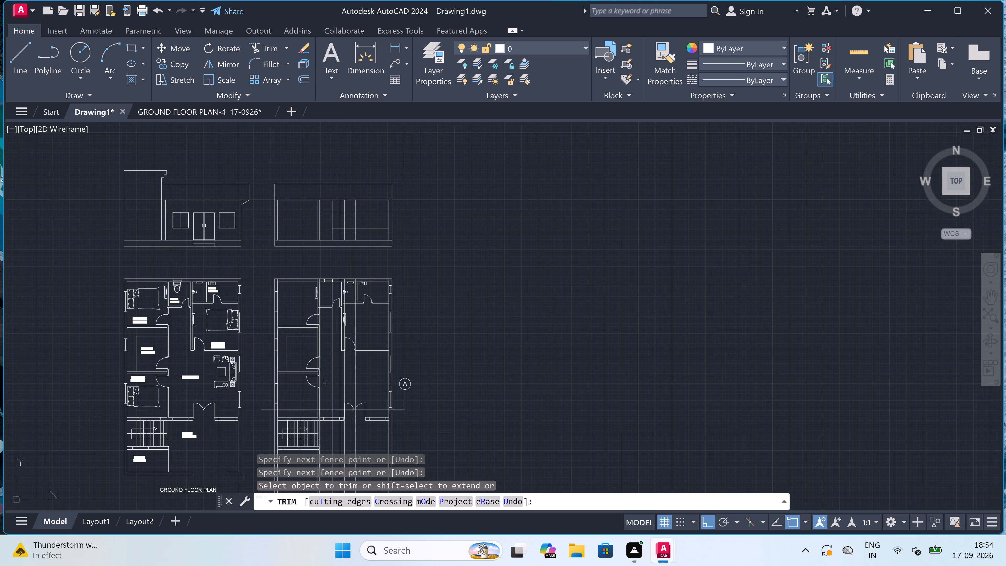
scroll(316, 251, up, 2)
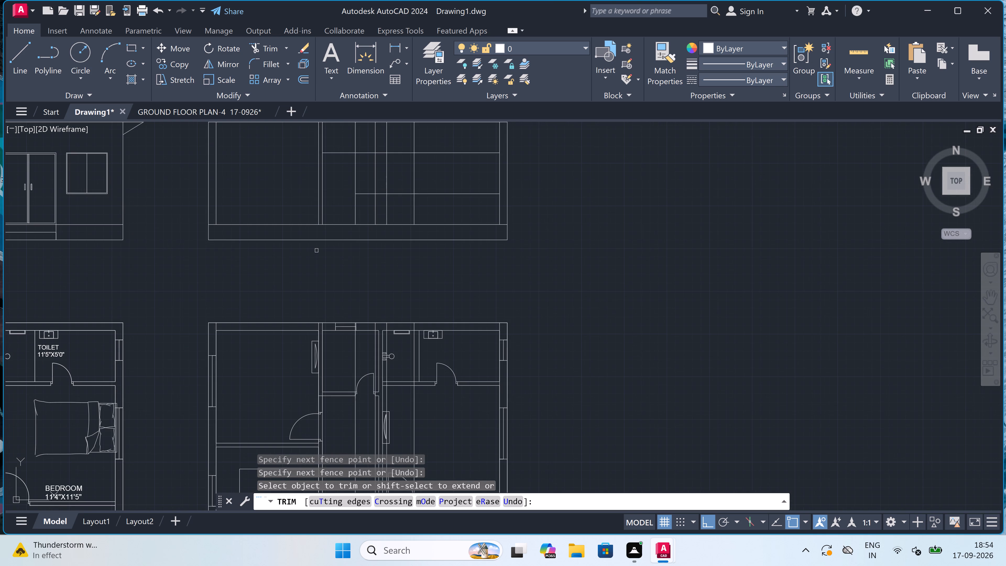
scroll(316, 251, down, 2)
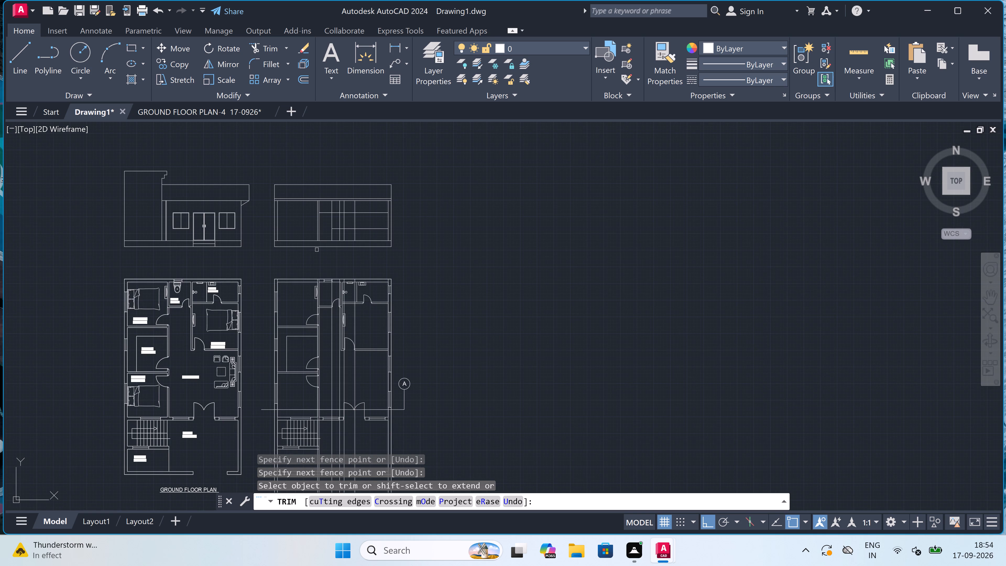
scroll(317, 250, up, 1)
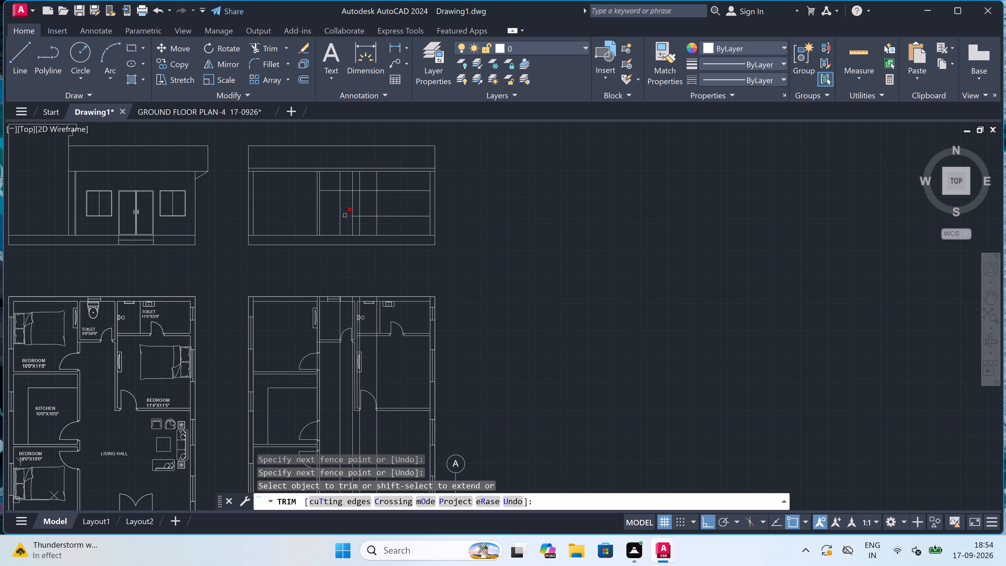
double_click(345, 215)
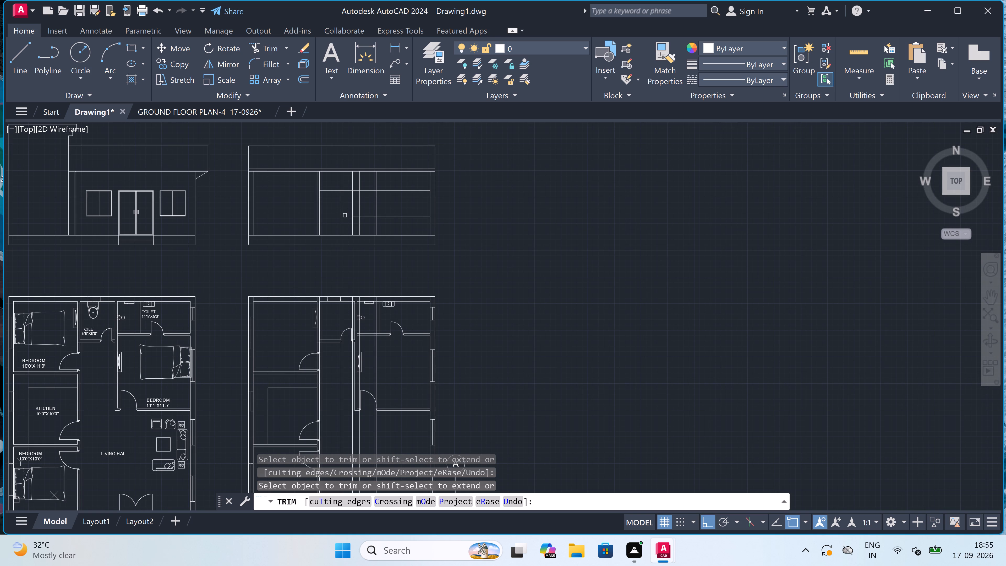
Trim the level and vertical lines around the section's first door opening, leaving only its rectangular outline beside the interior wall.
scroll(329, 187, up, 2)
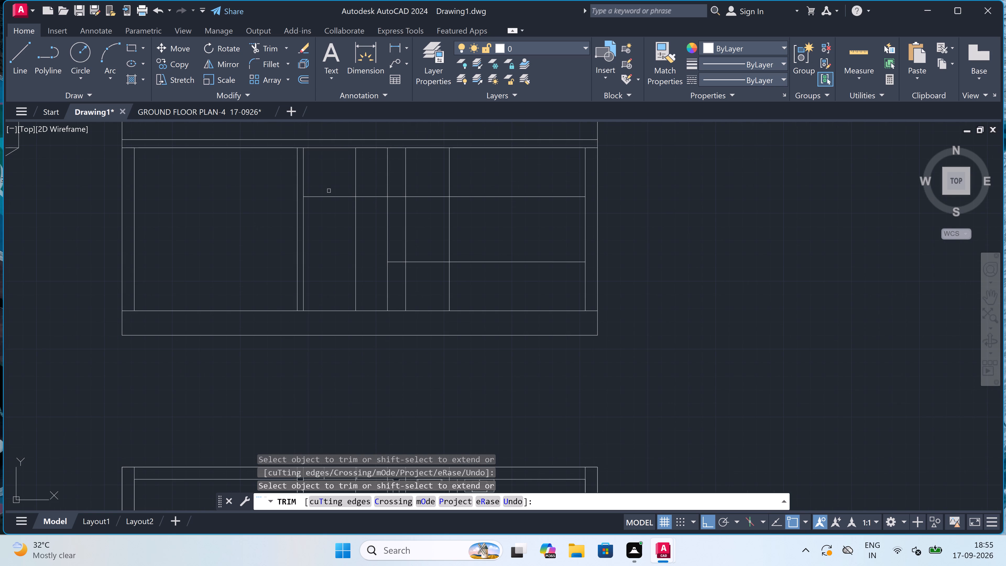
click(340, 198)
click(353, 183)
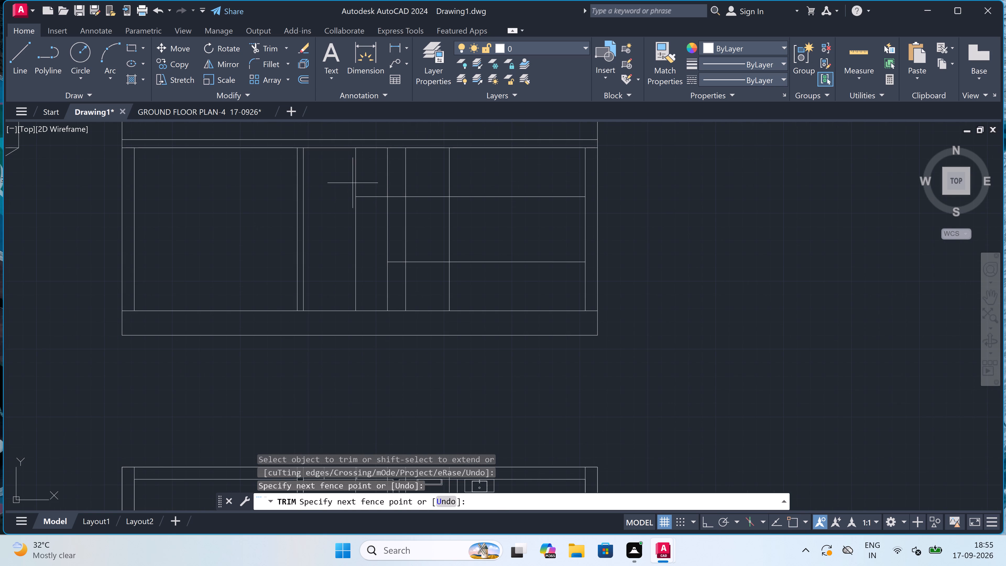
click(397, 173)
click(397, 176)
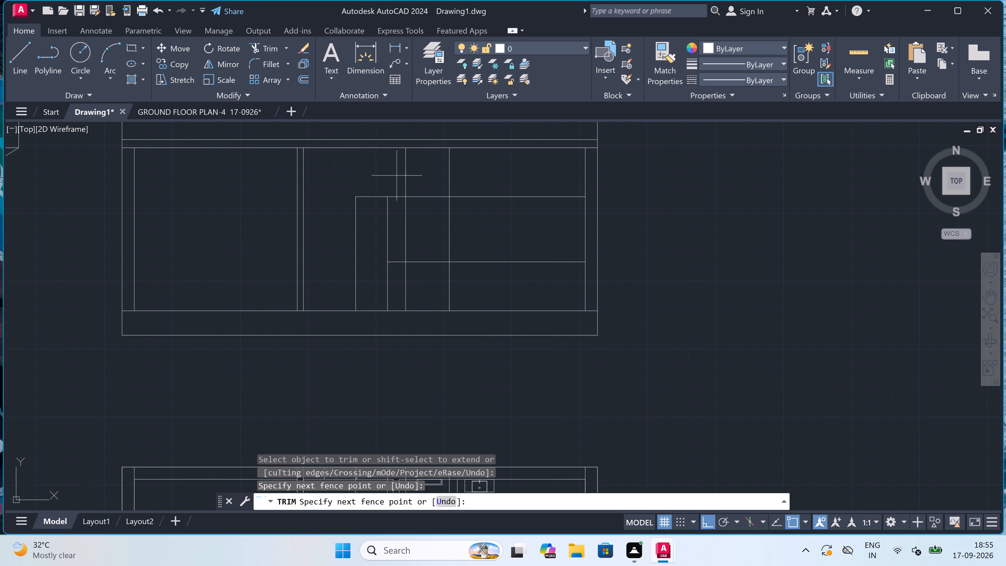
click(402, 269)
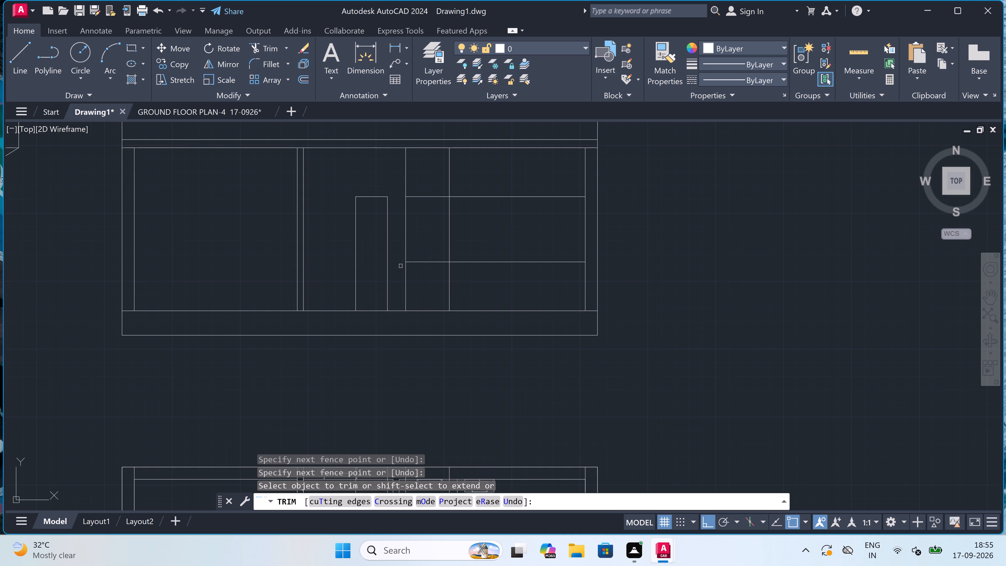
Trim the lower level line inside the section's second door opening and the vertical lines above its head.
scroll(400, 240, down, 4)
scroll(399, 240, up, 2)
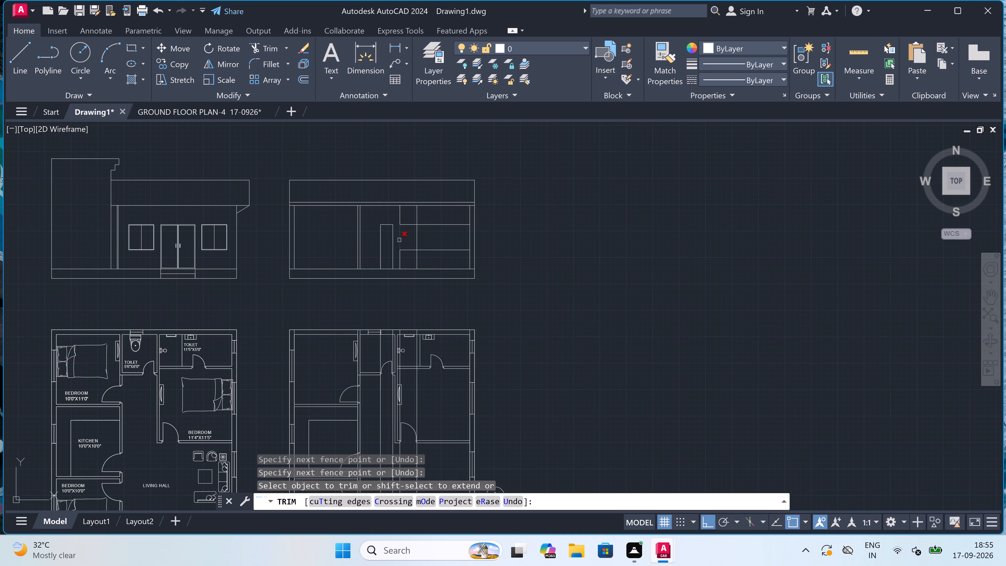
scroll(399, 240, down, 1)
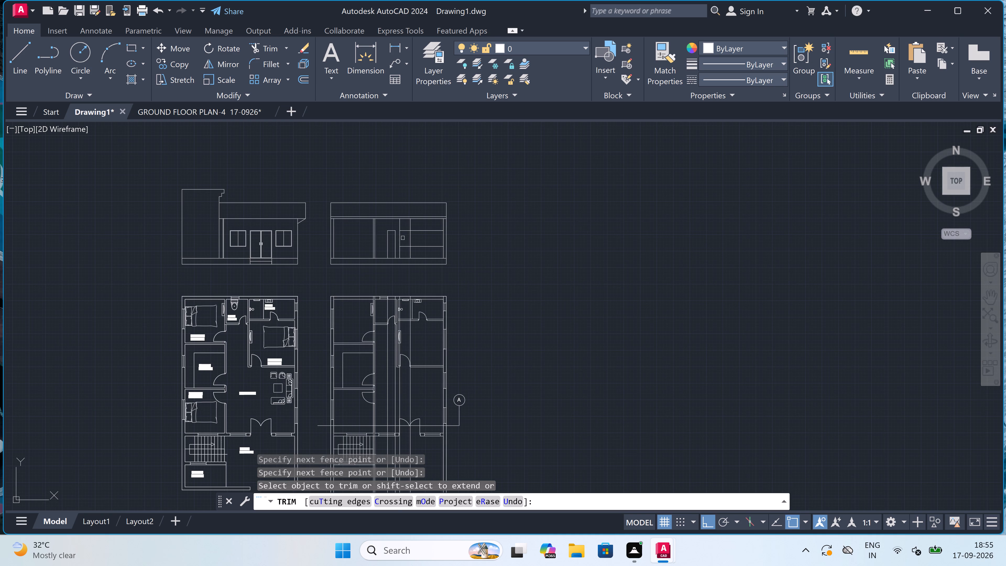
scroll(403, 238, up, 1)
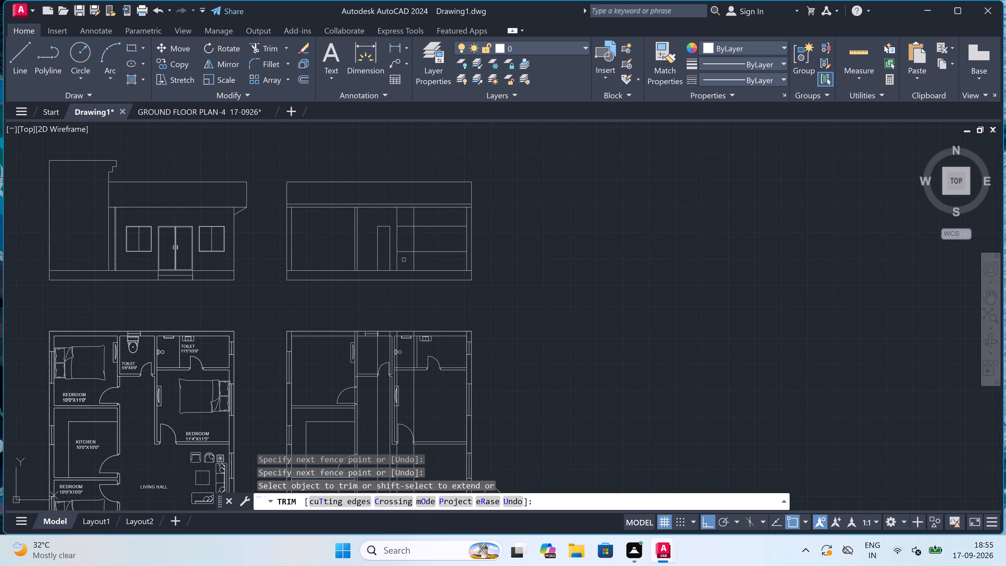
click(404, 260)
drag(401, 237, 403, 233)
scroll(403, 233, down, 1)
scroll(403, 233, up, 1)
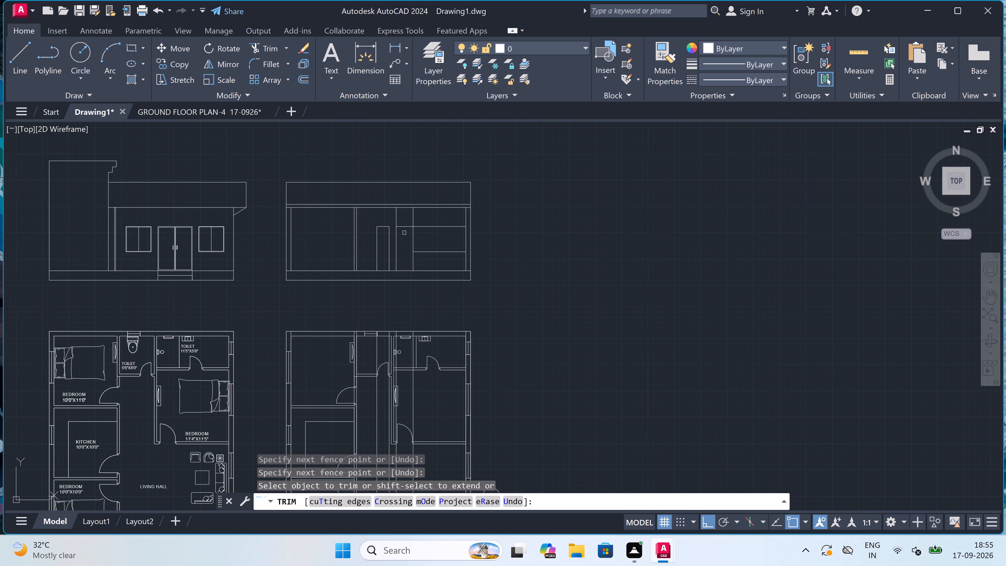
click(389, 211)
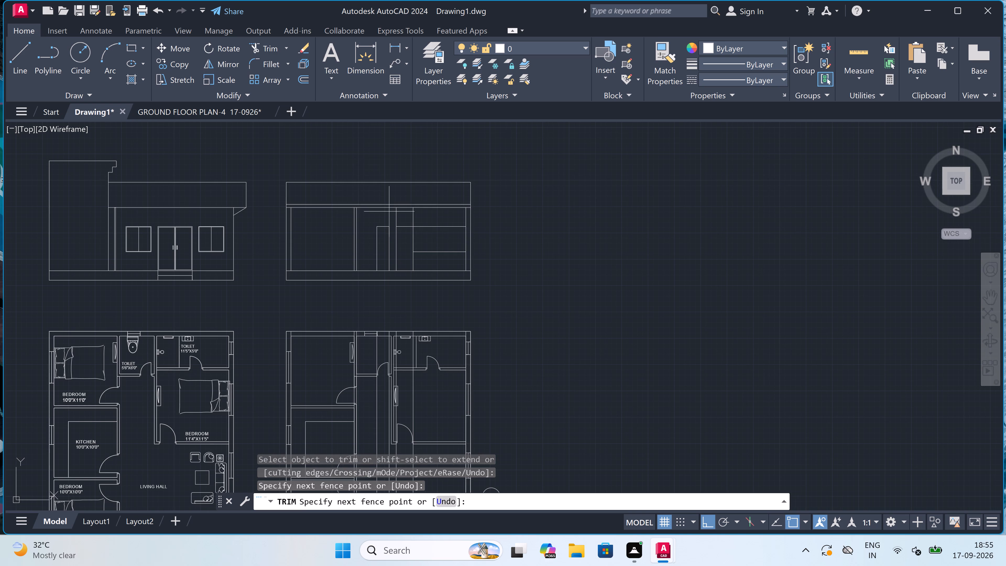
double_click(416, 217)
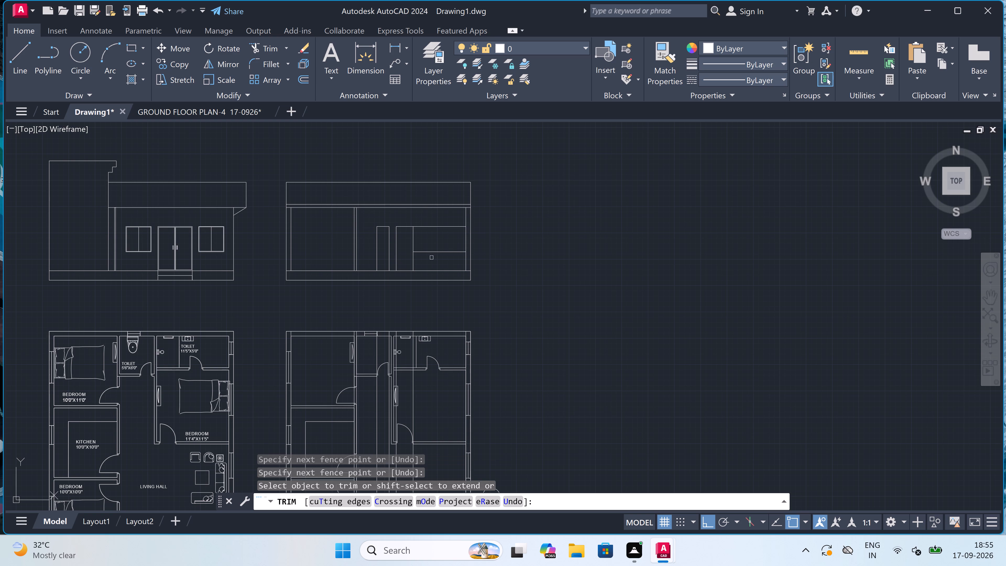
Trim both horizontal level lines between the second door opening and the section's right outer wall, and finish trimming.
click(432, 264)
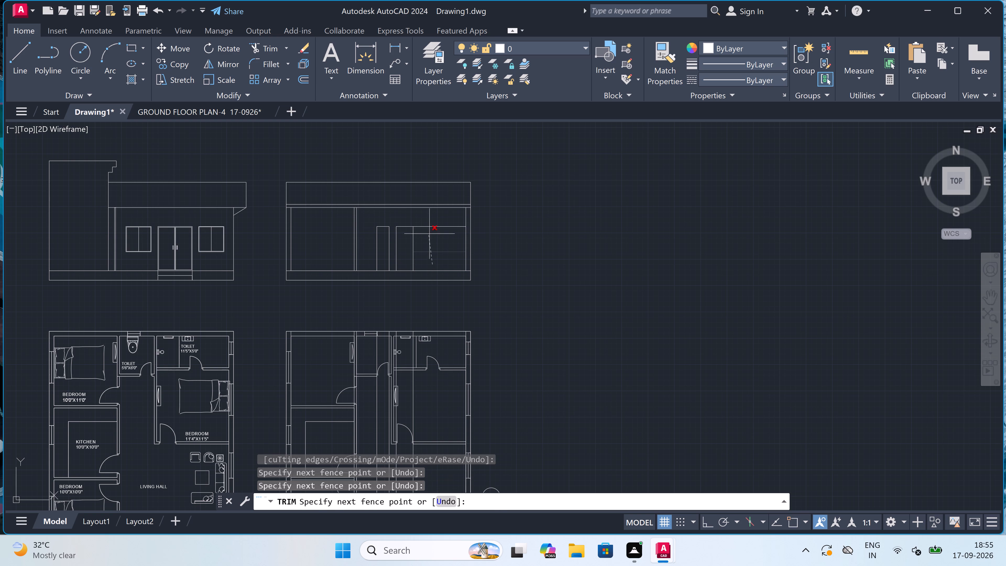
click(430, 225)
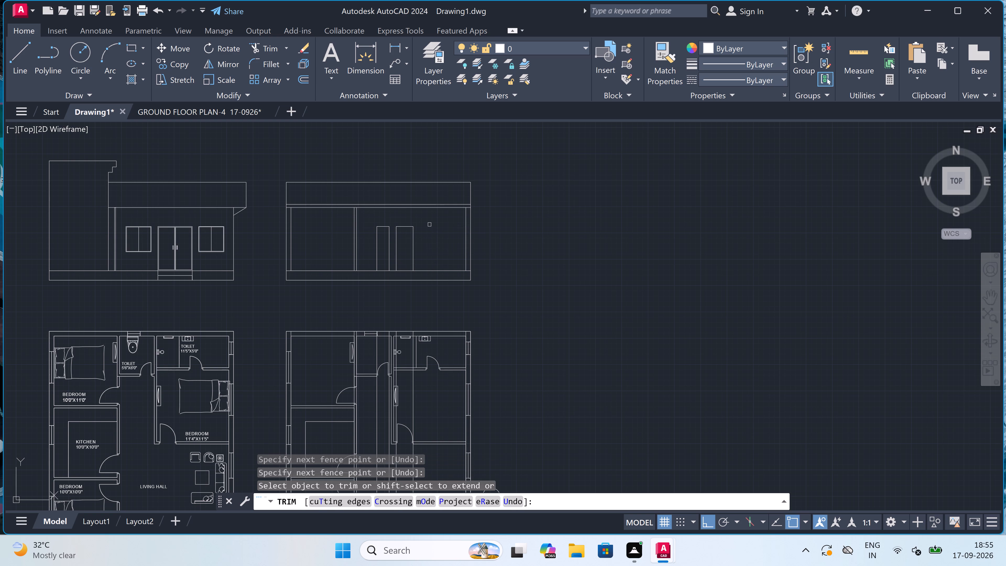
scroll(340, 212, up, 1)
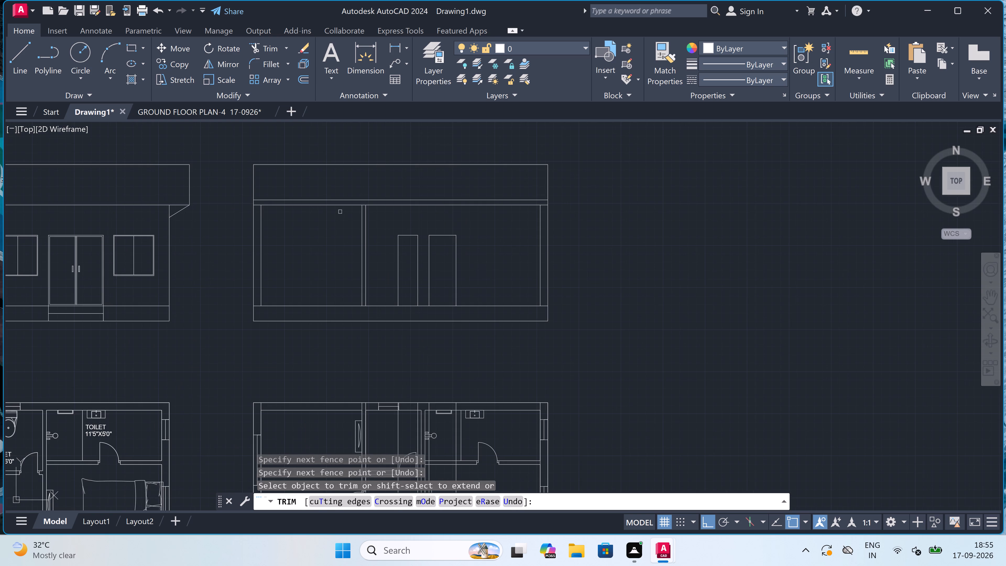
scroll(337, 214, up, 1)
key(Escape)
Erase all the vertical projection lines that run through and below the copied floor plan.
scroll(320, 233, down, 4)
scroll(267, 241, down, 3)
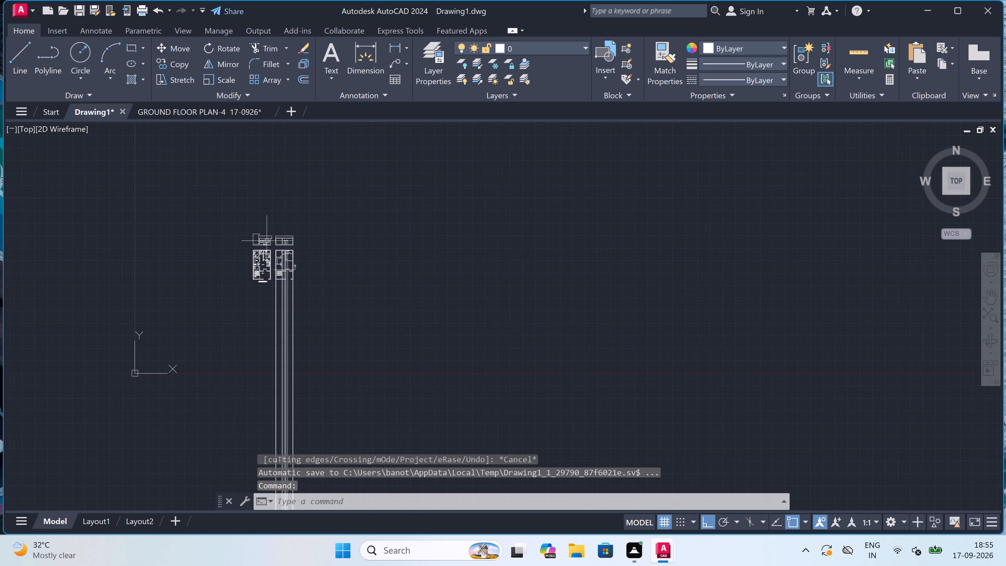
scroll(269, 326, up, 2)
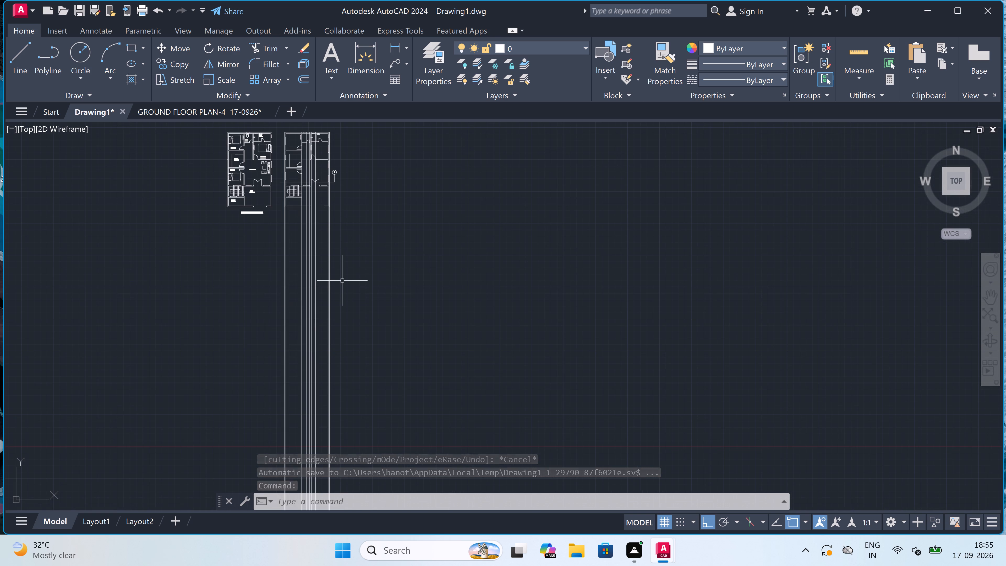
click(342, 281)
drag(341, 281, 330, 287)
drag(370, 241, 360, 256)
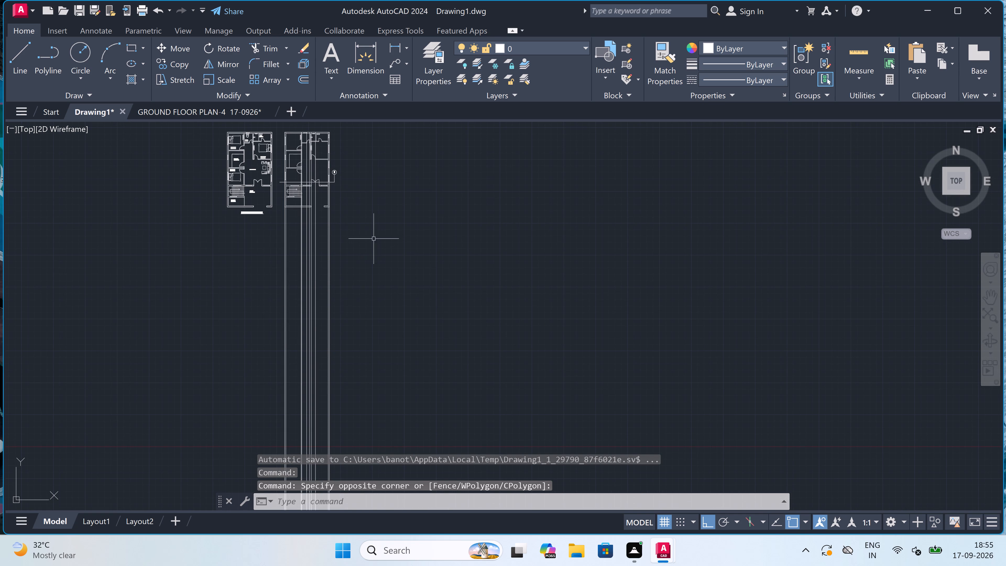
click(241, 345)
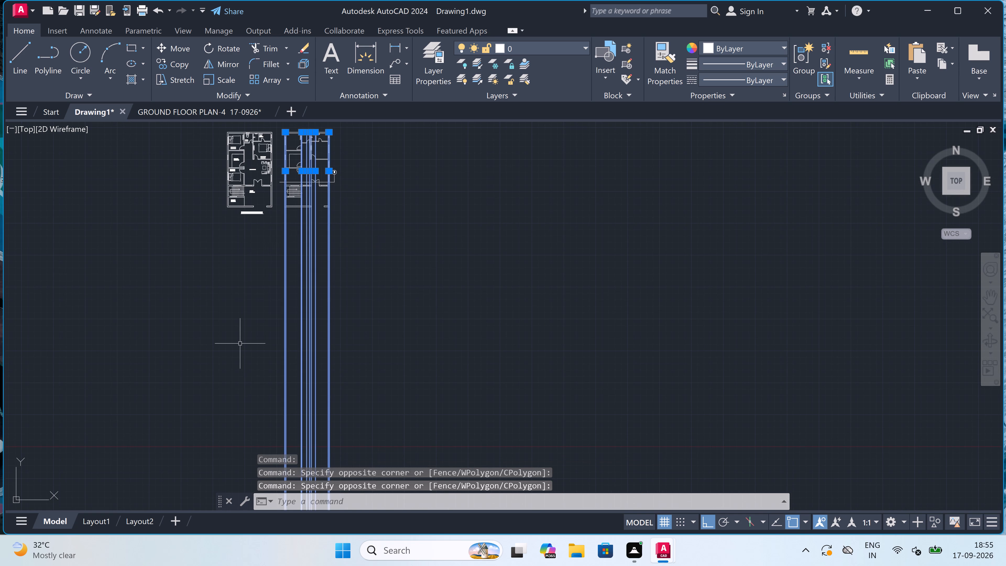
key(Delete)
Add the multiline text title "ELEVATION" beneath the front elevation, above the furnished floor plan.
scroll(239, 347, down, 2)
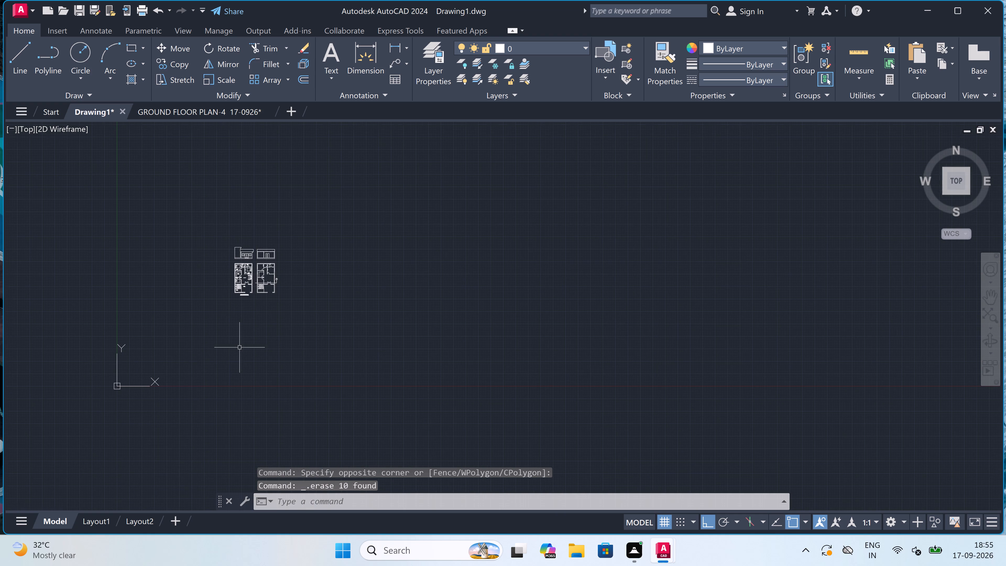
scroll(238, 261, up, 1)
scroll(259, 251, up, 1)
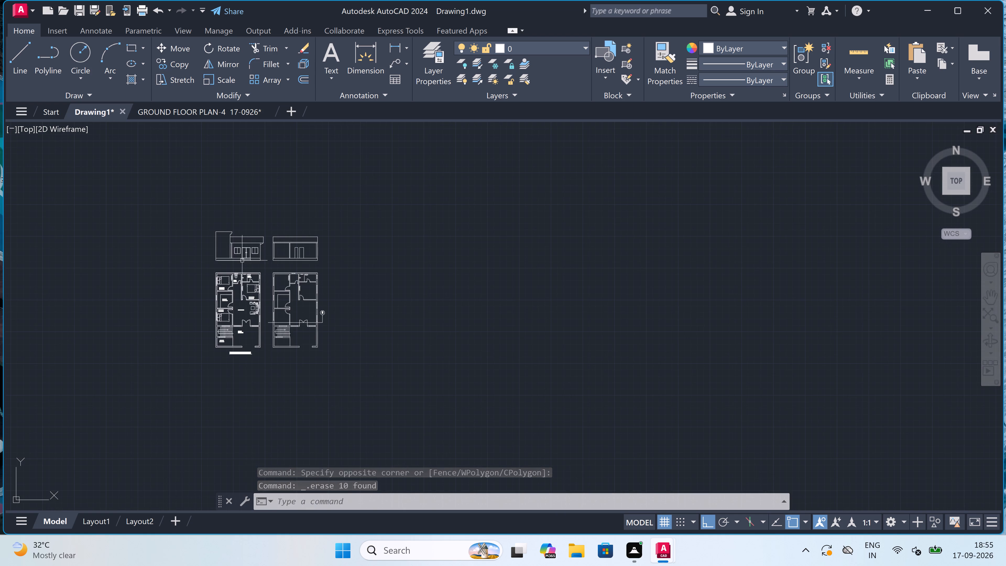
scroll(207, 265, up, 3)
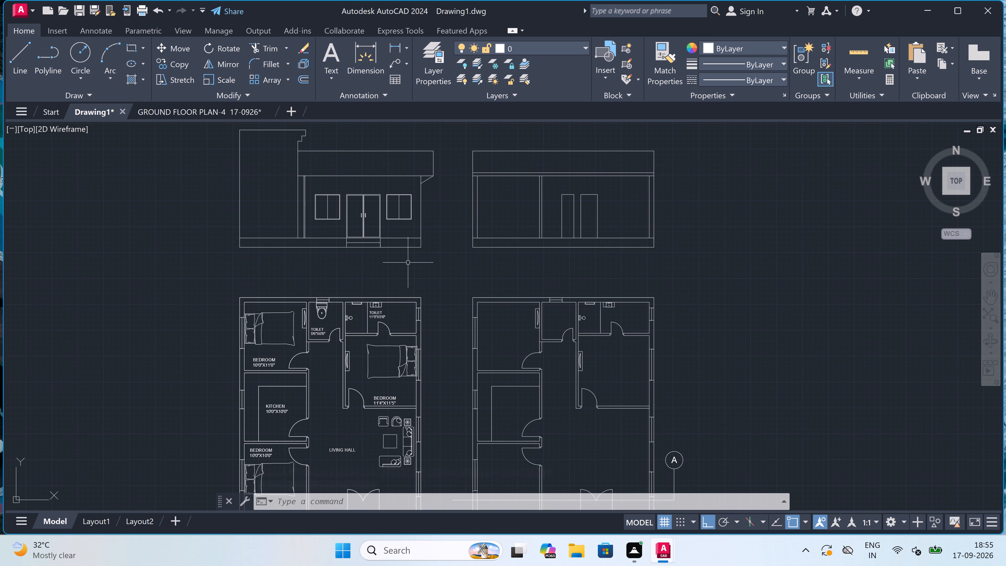
text(MT)
key(space)
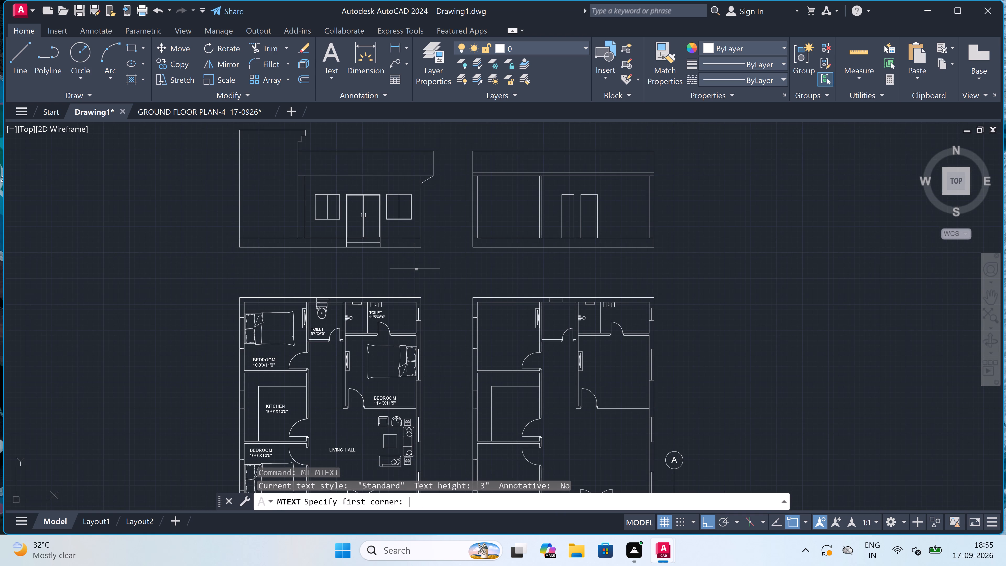
scroll(261, 253, up, 1)
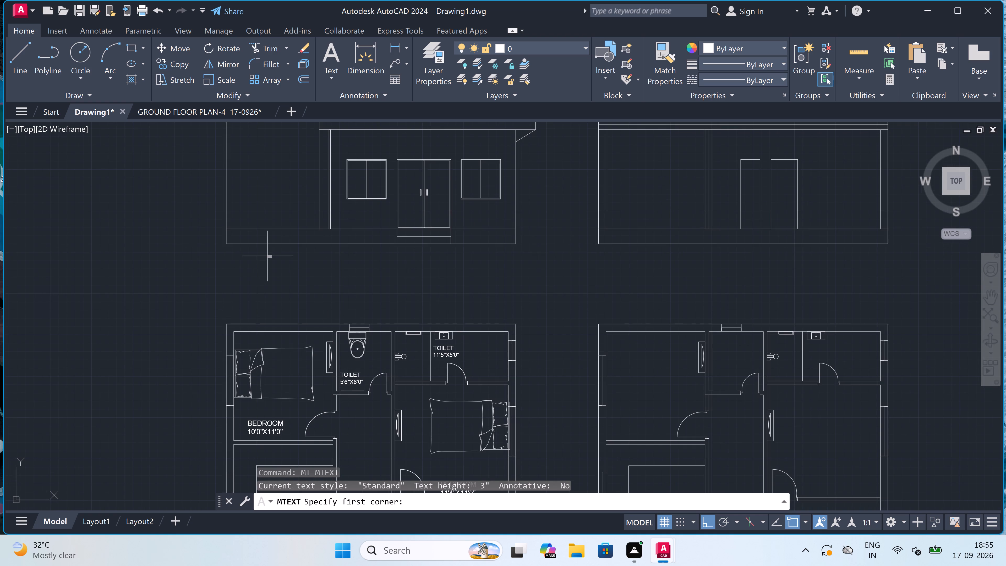
click(301, 260)
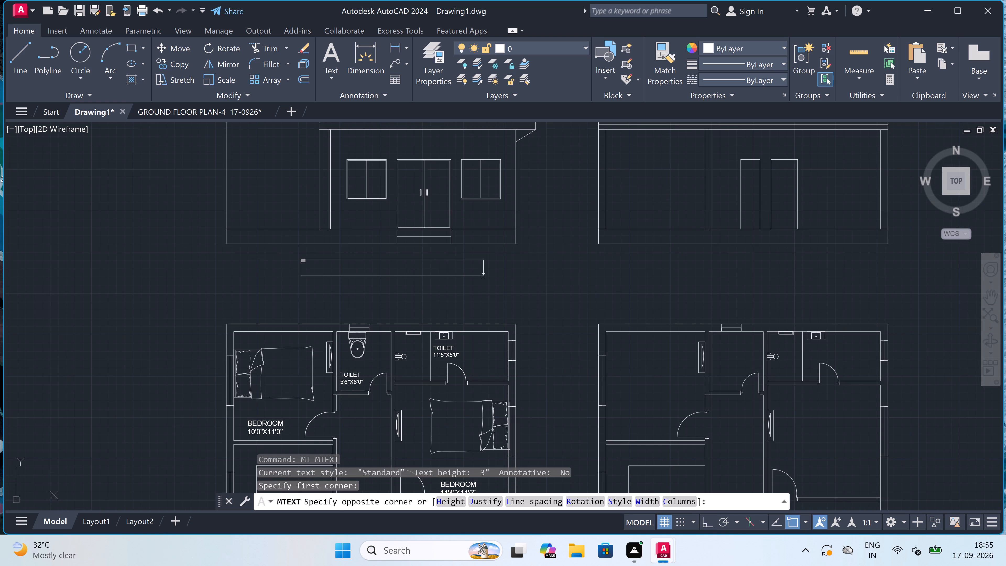
click(506, 279)
scroll(312, 269, up, 1)
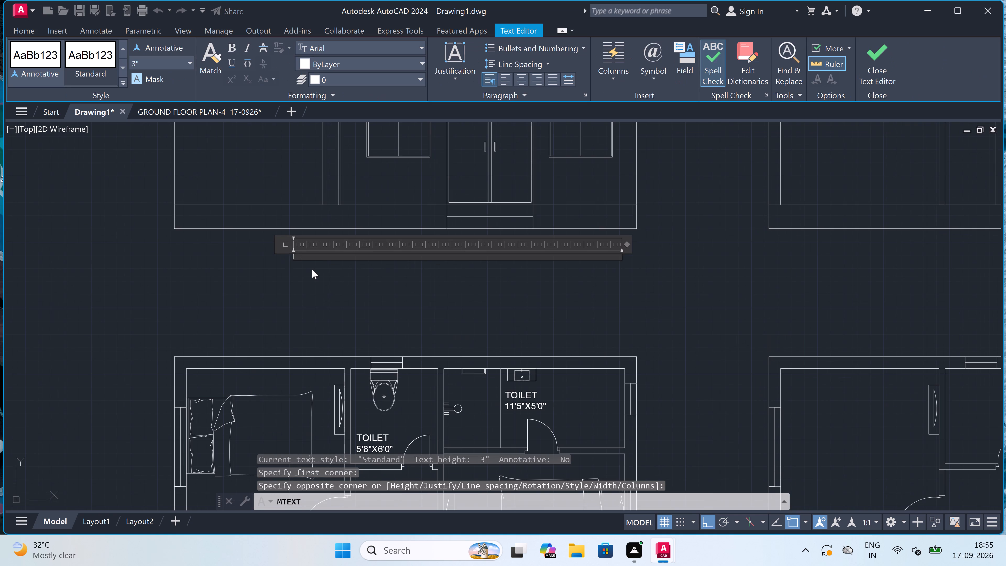
text(ELEVATION)
click(303, 274)
Add the multiline text title "SECTION-AA" beneath the building section, above the copied floor plan.
scroll(303, 274, down, 3)
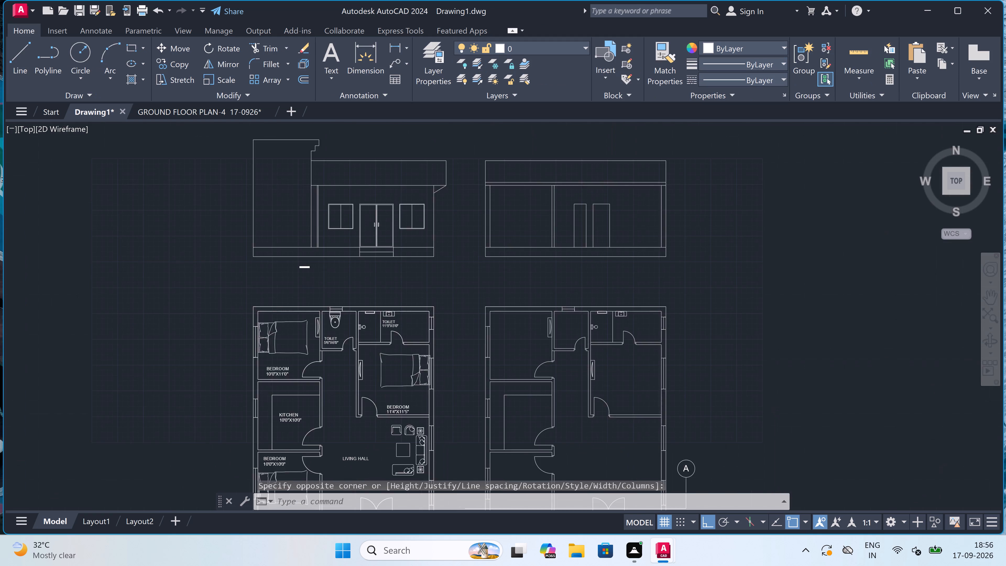
scroll(463, 266, up, 3)
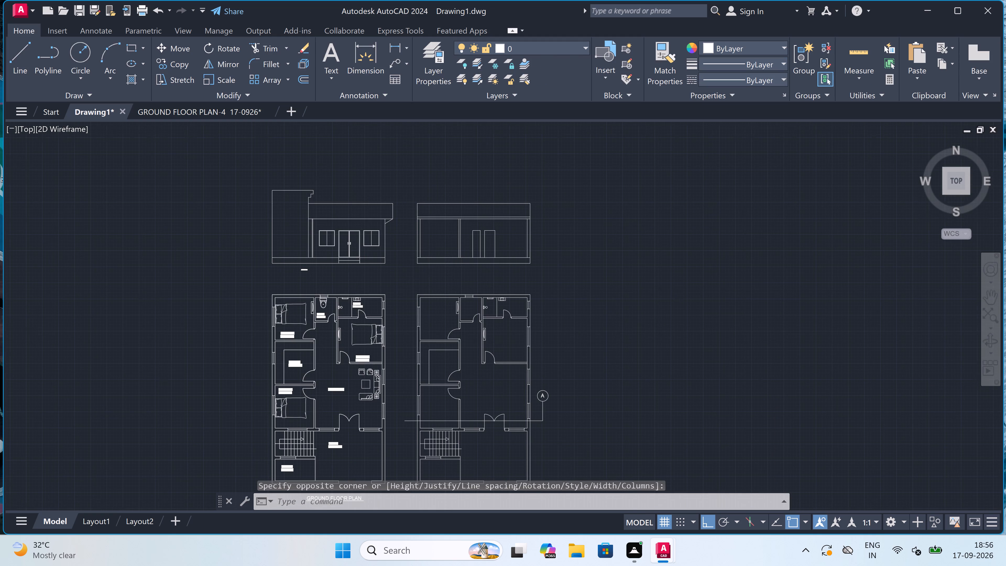
key(space)
click(445, 276)
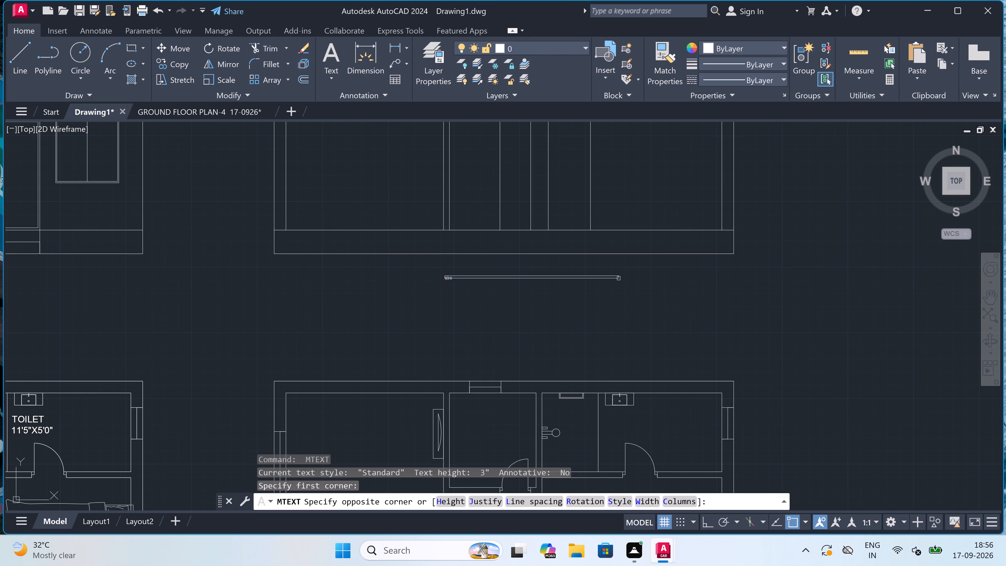
click(650, 281)
text(SECTION-)
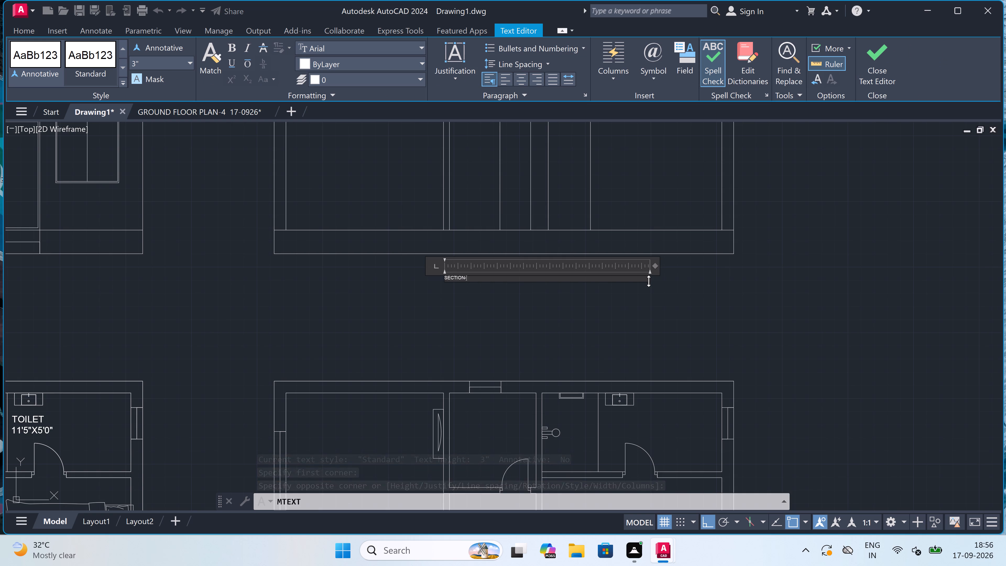
text(AA)
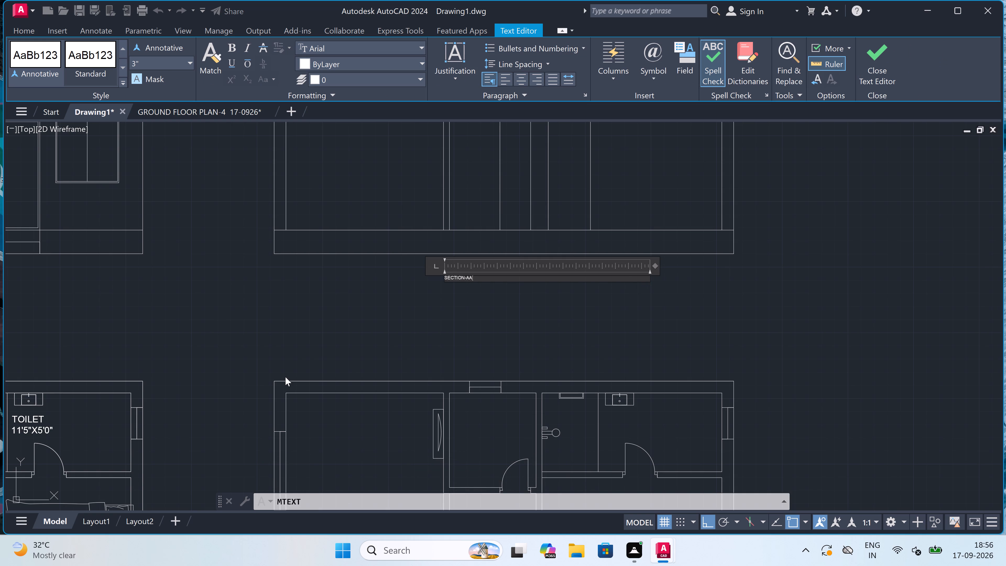
click(332, 318)
Set the text height of both the "SECTION-AA" and "ELEVATION" titles to 11".
scroll(333, 321, down, 3)
scroll(283, 329, up, 2)
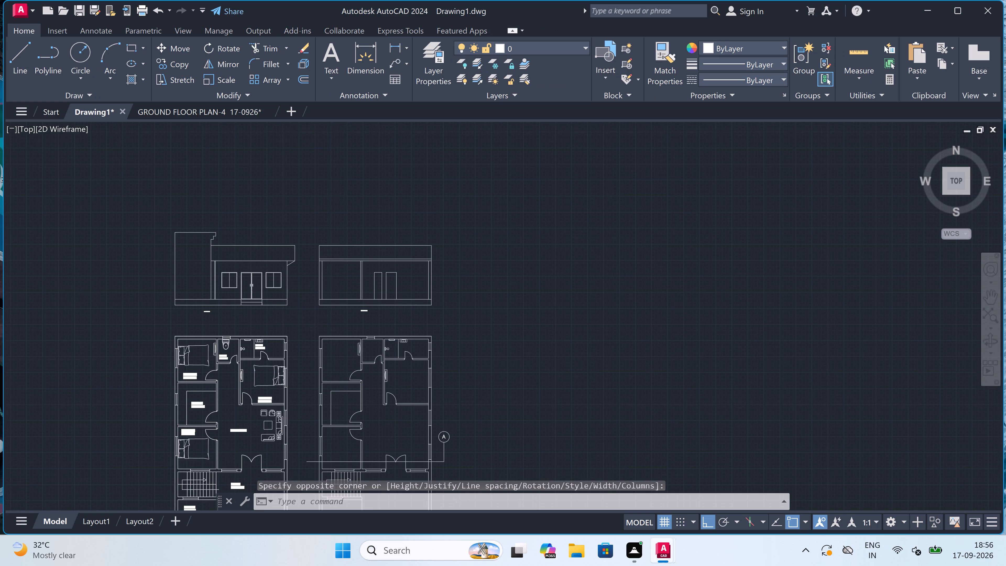
click(486, 282)
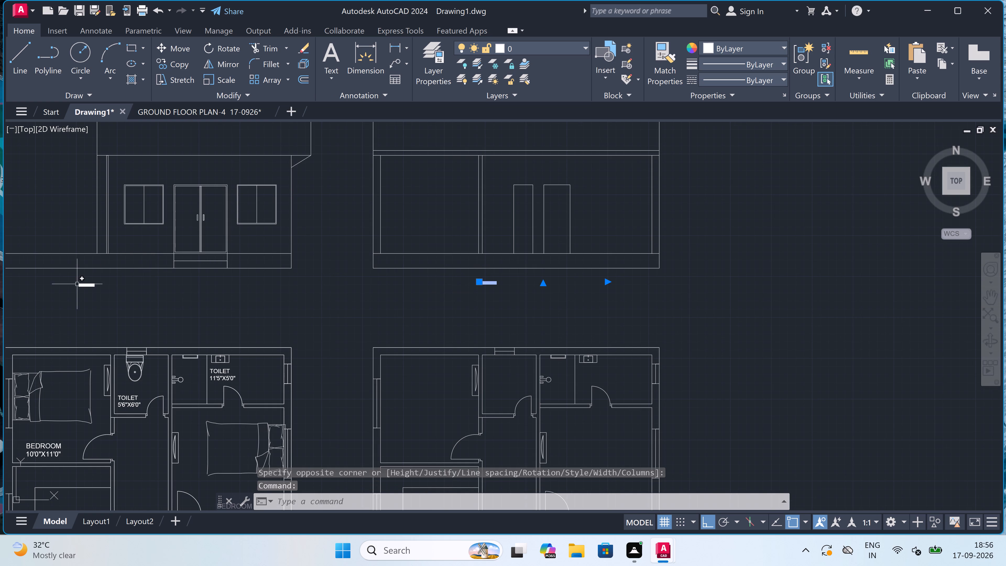
click(86, 284)
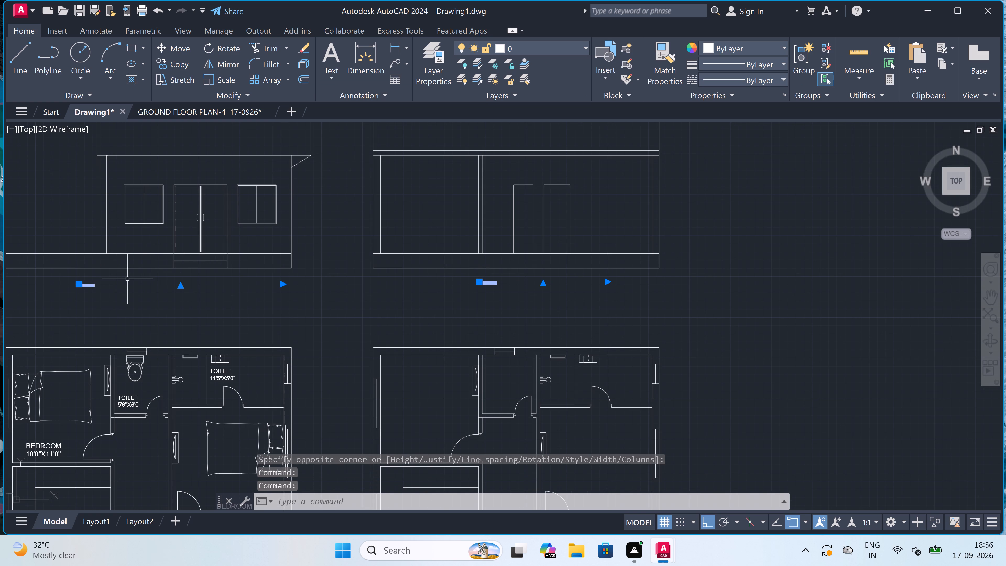
right_click(346, 181)
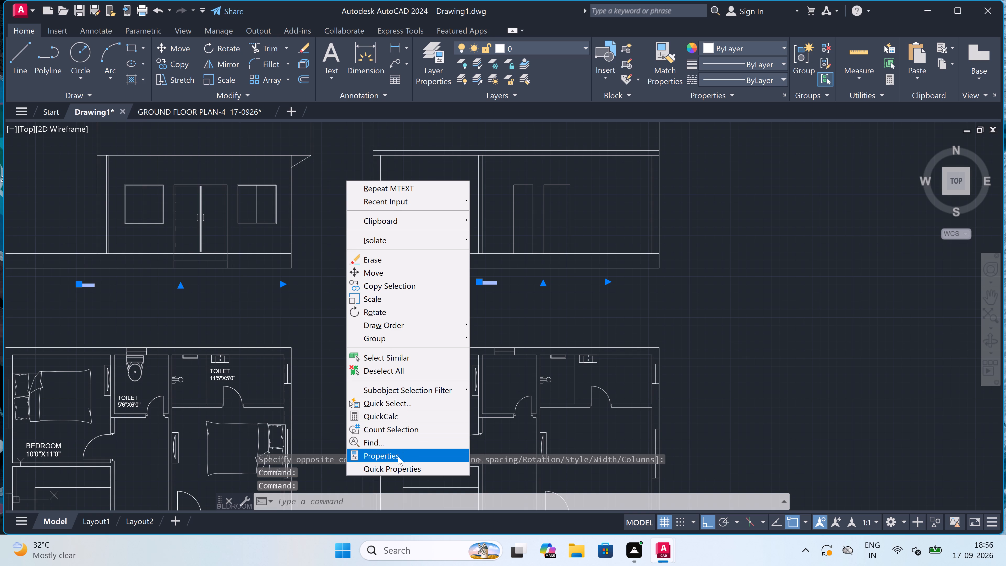
click(397, 457)
click(121, 302)
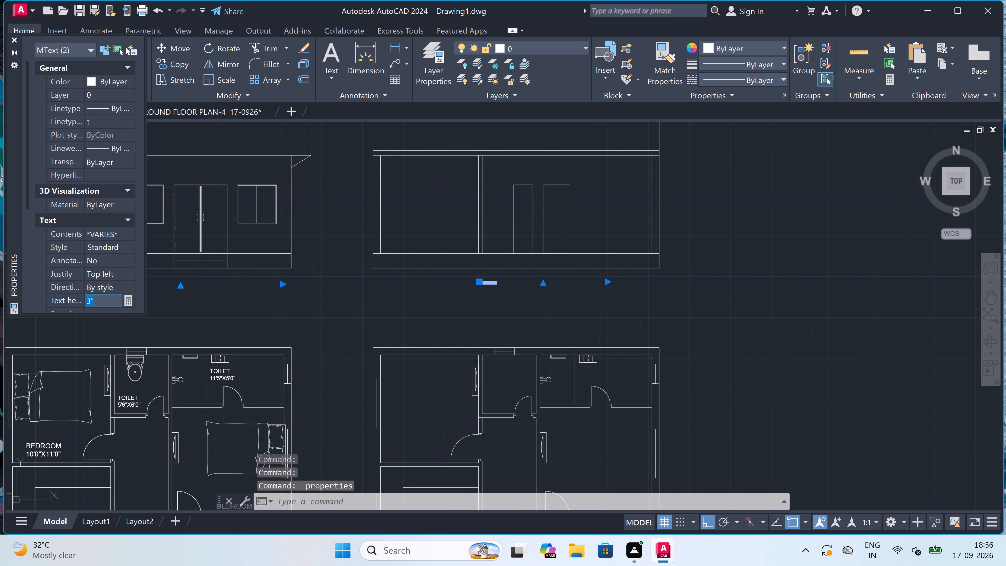
key(BackSpace)
text(11")
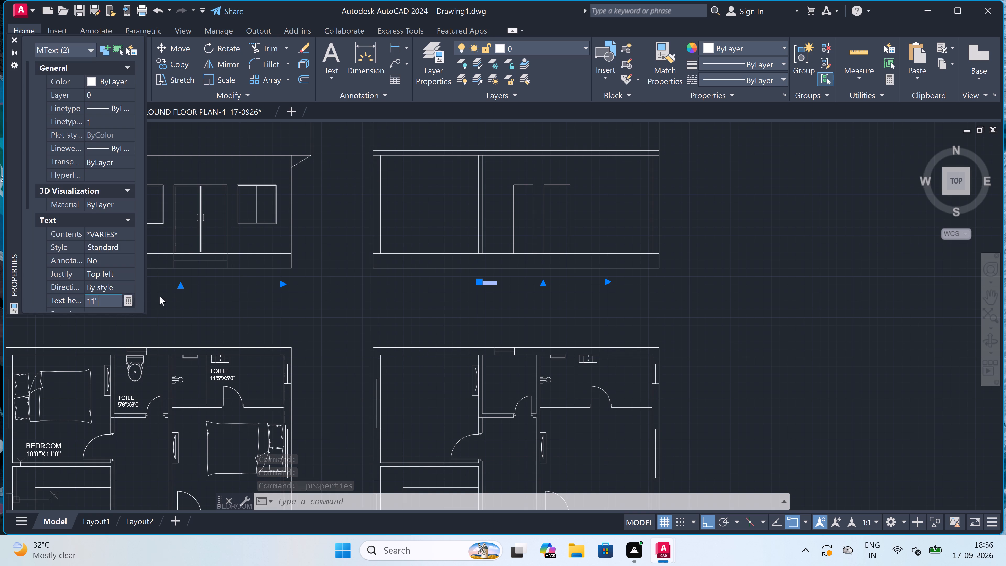
click(332, 305)
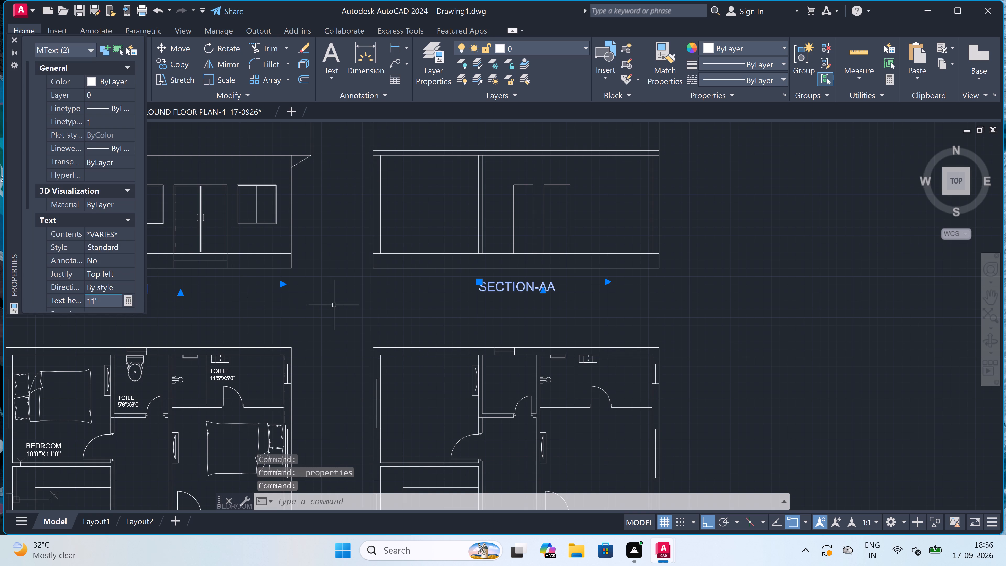
key(Escape)
Draw a horizontal underline about 8'-2" long just beneath the "SECTION-AA" title, extending slightly past its last letter.
scroll(446, 285, up, 2)
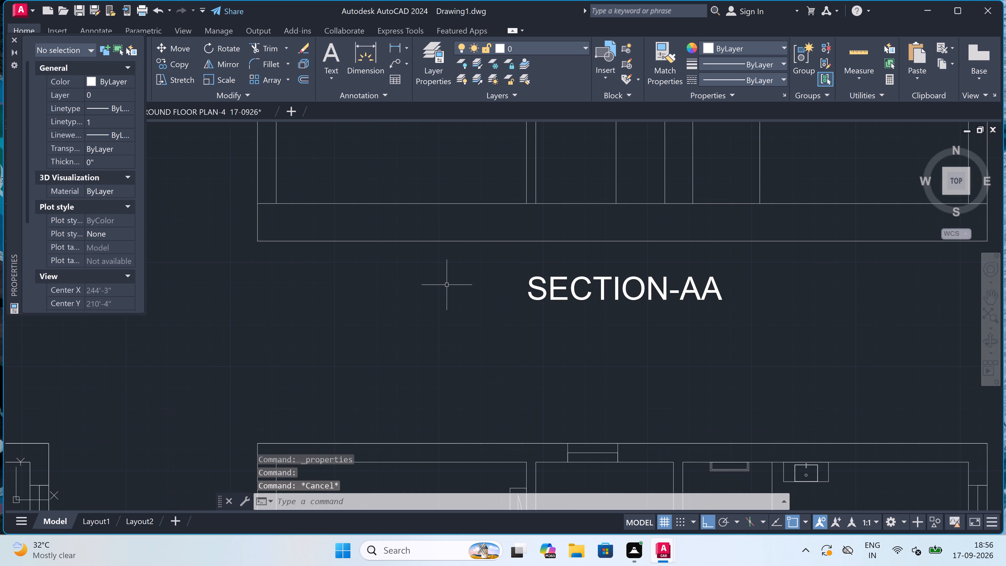
key(l)
key(space)
scroll(556, 308, up, 1)
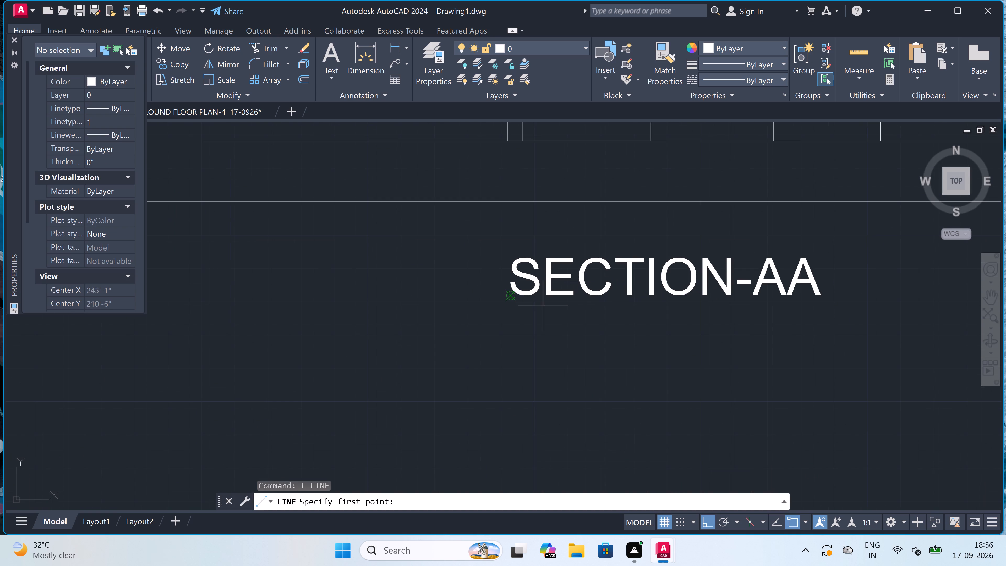
scroll(479, 311, up, 3)
scroll(500, 307, down, 3)
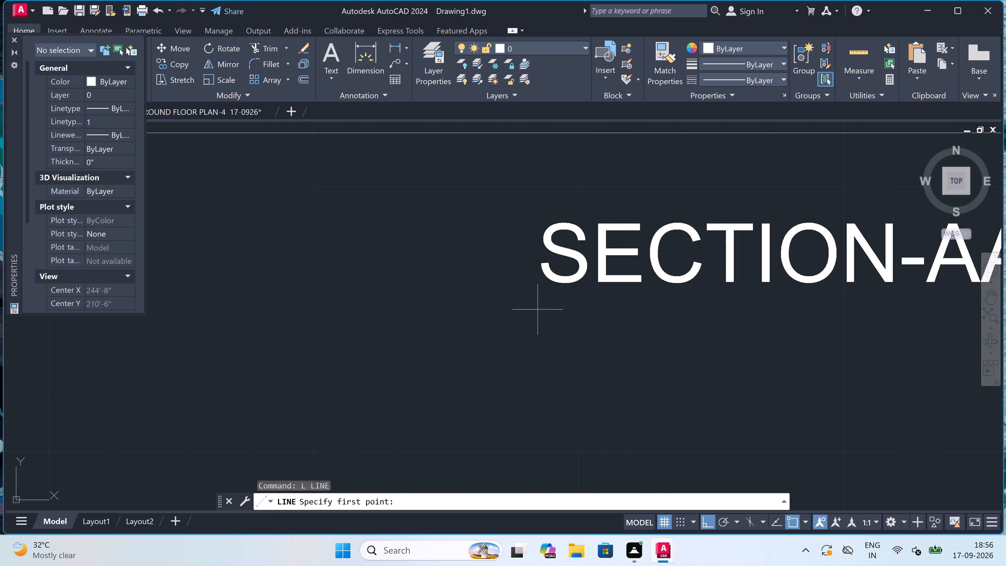
scroll(538, 309, up, 3)
click(539, 306)
scroll(686, 274, down, 6)
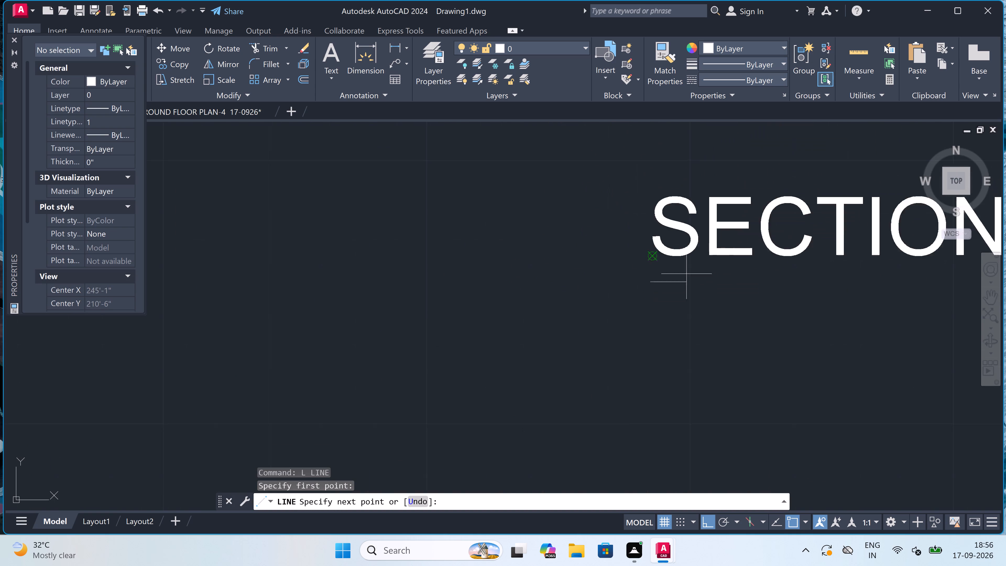
scroll(686, 274, down, 2)
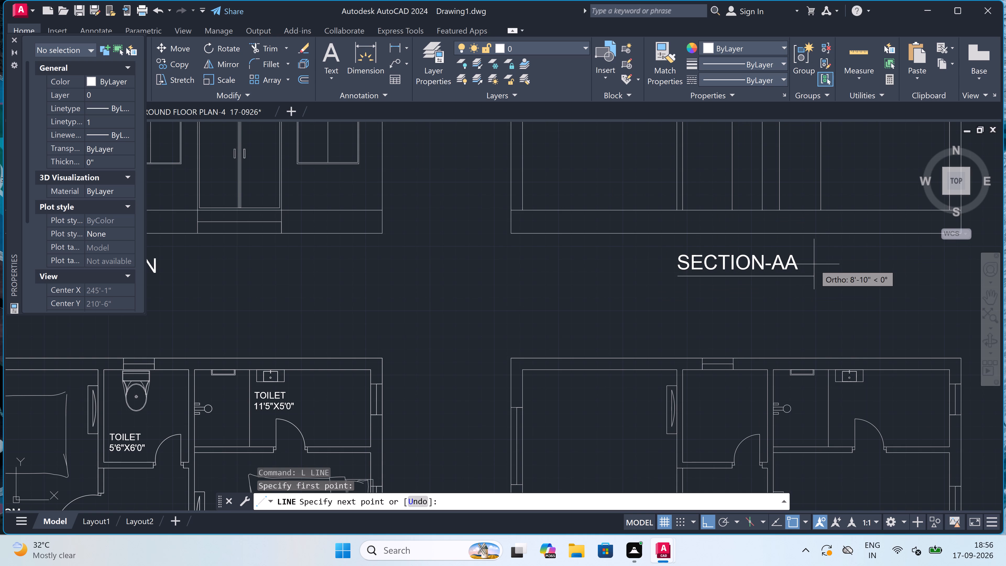
scroll(802, 276, up, 3)
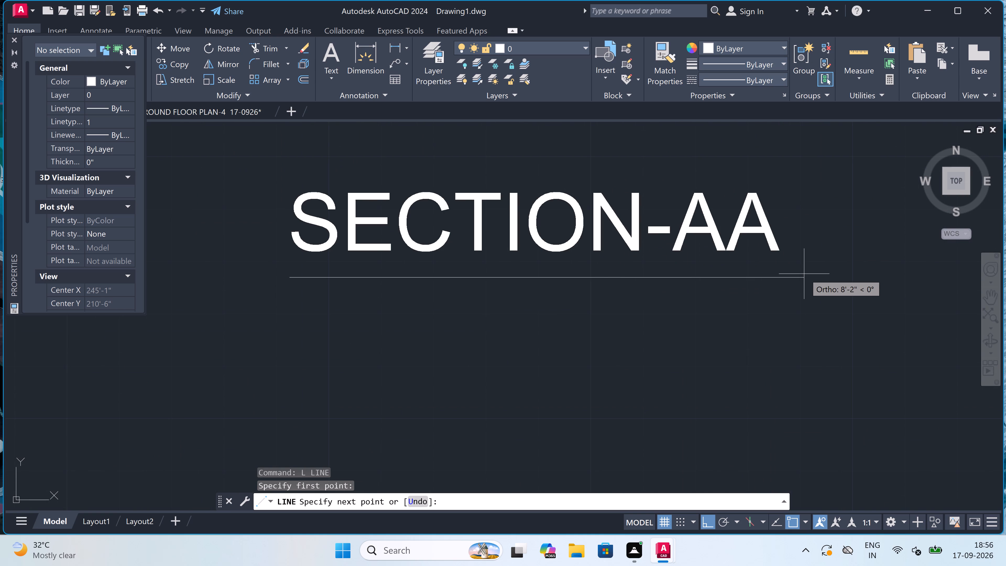
scroll(805, 275, up, 3)
click(805, 275)
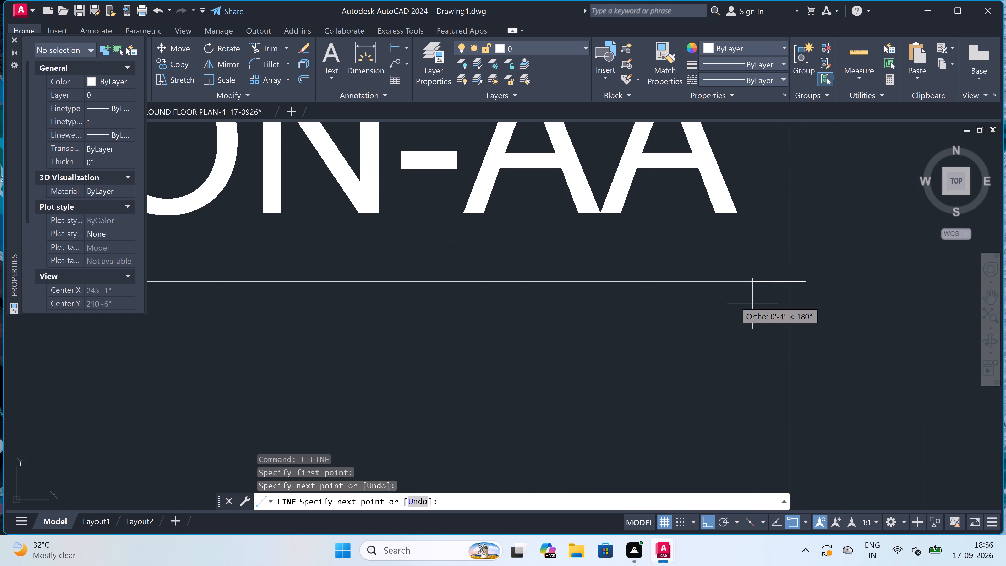
key(Escape)
Shift the "ELEVATION" title horizontally to the right so it sits more centrally beneath the front elevation.
scroll(650, 298, down, 13)
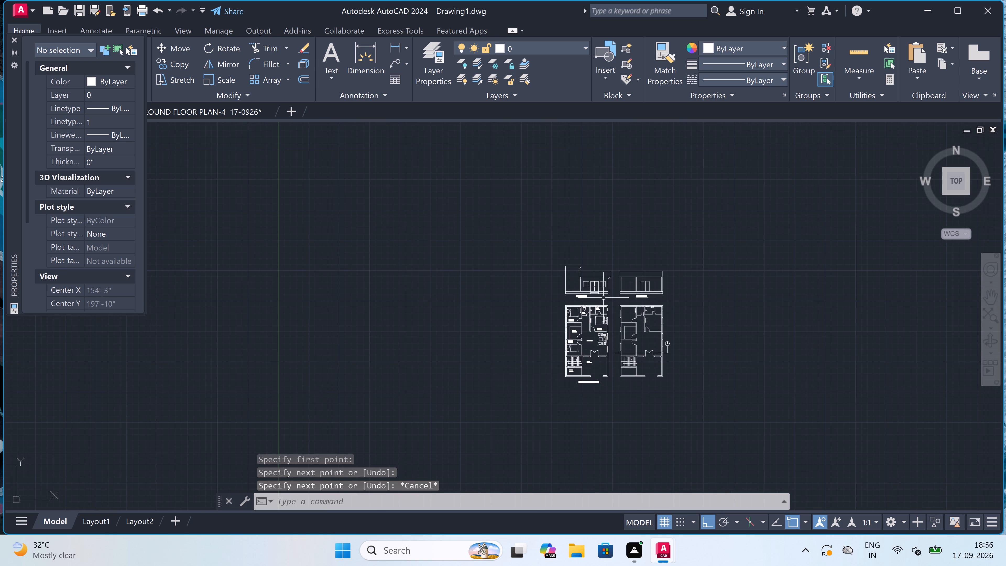
scroll(588, 301, up, 3)
click(553, 286)
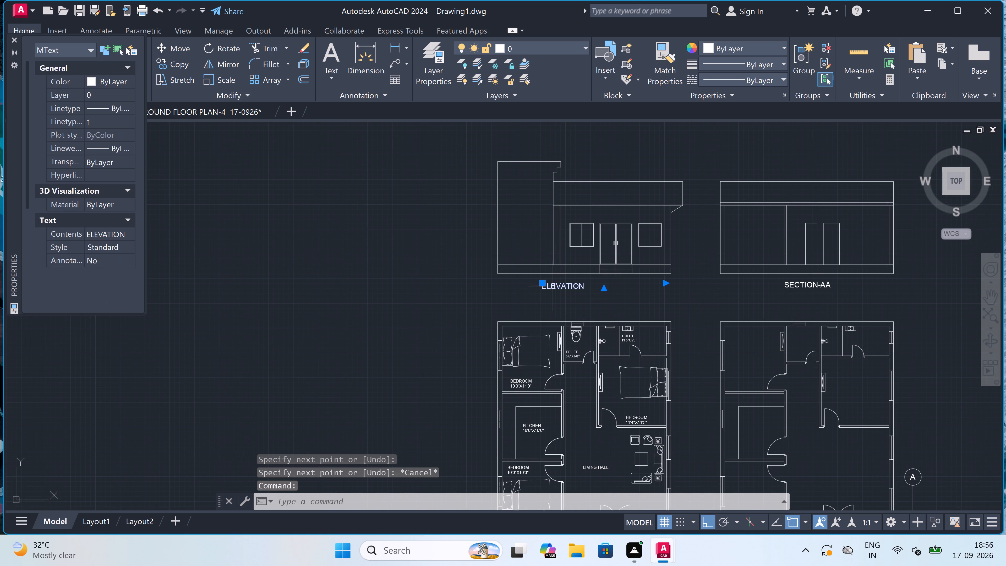
drag(541, 283, 549, 284)
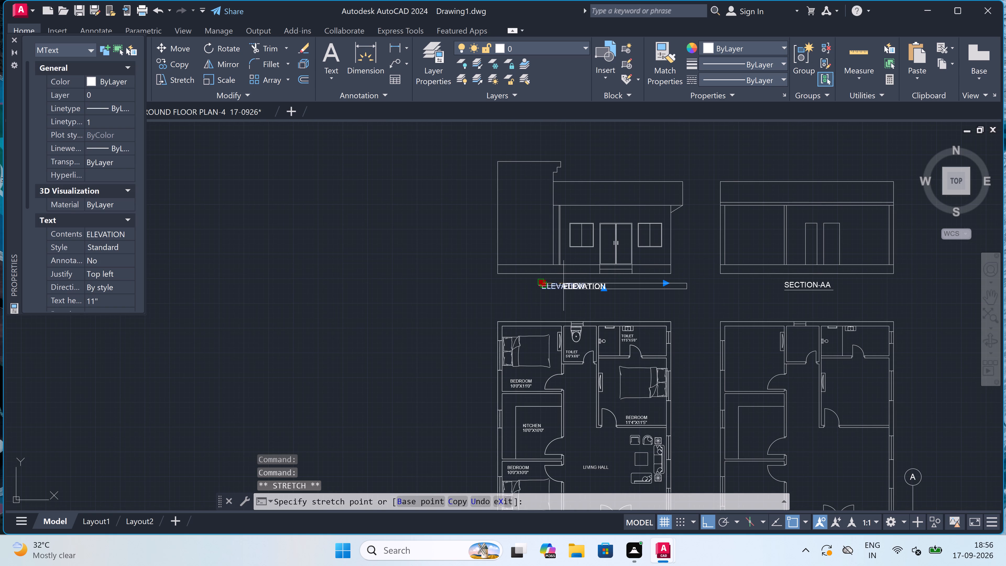
scroll(564, 286, up, 4)
click(582, 281)
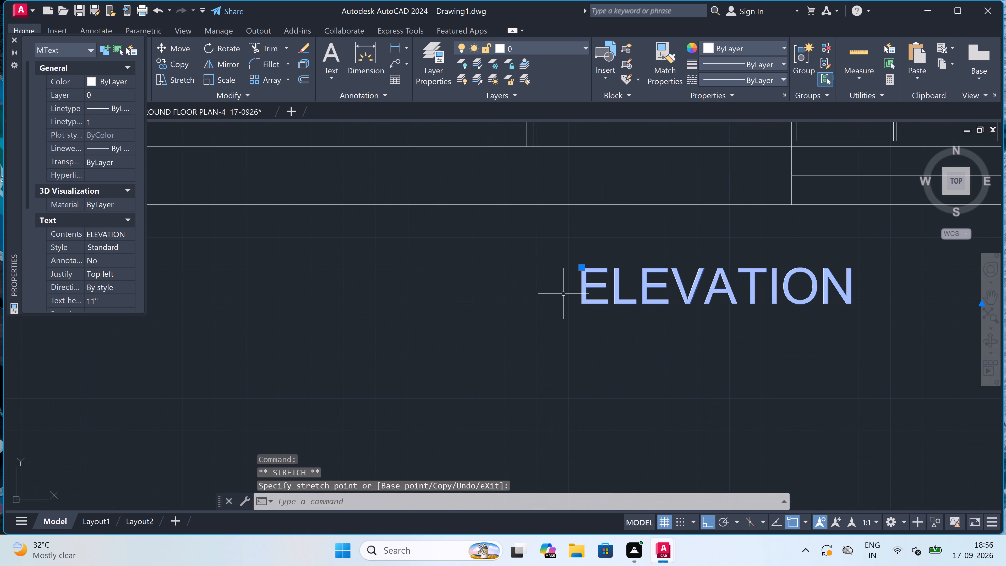
key(Escape)
Draw a horizontal underline about 7'-6" long just beneath the "ELEVATION" title, extending slightly past its last letter.
scroll(561, 294, down, 2)
scroll(642, 318, up, 2)
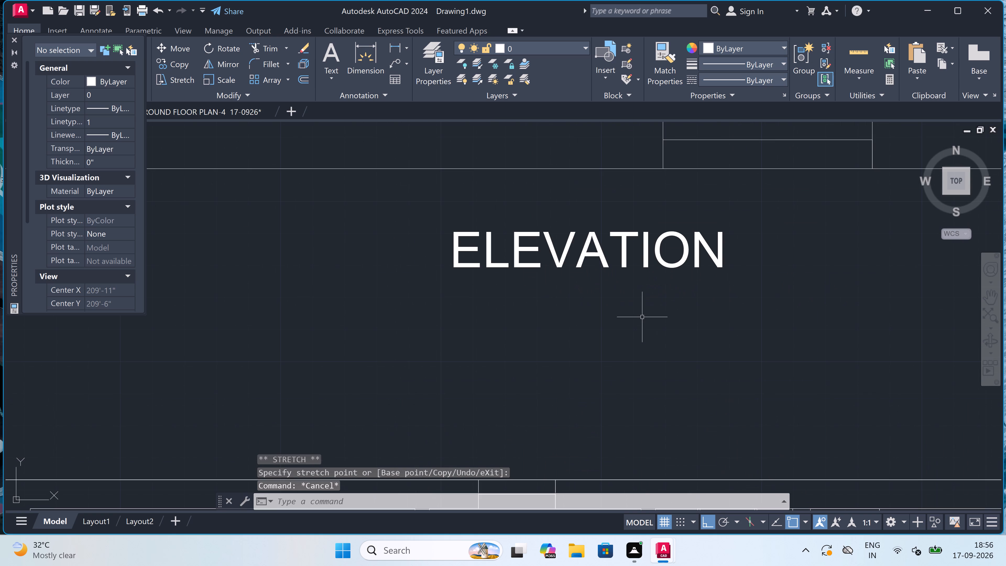
key(l)
key(space)
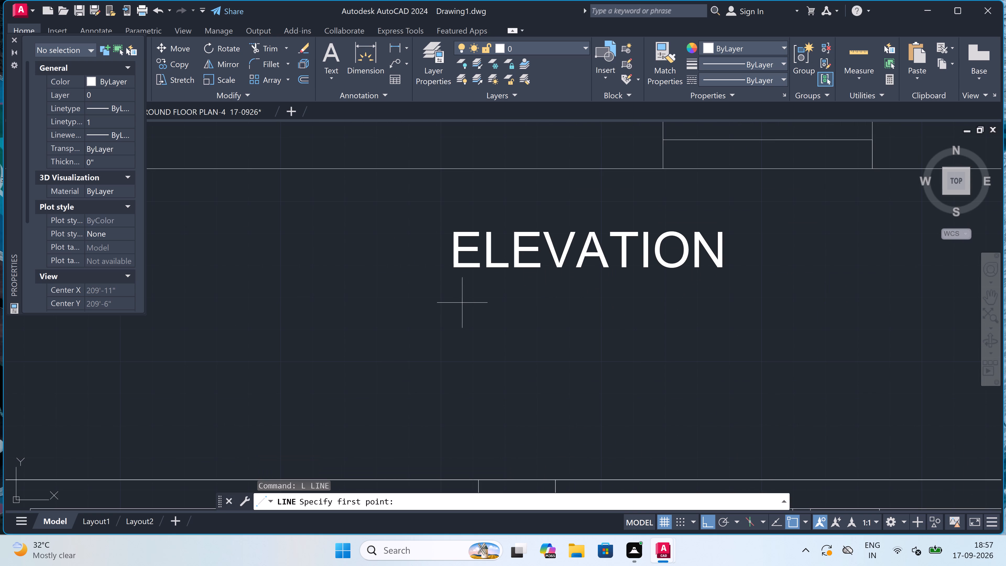
scroll(448, 276, up, 8)
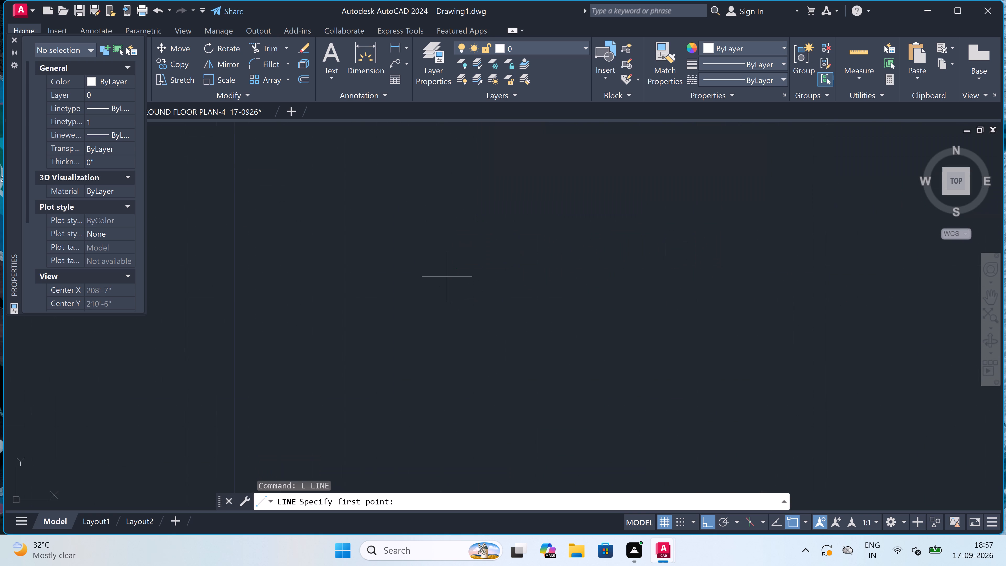
drag(422, 282, 480, 284)
scroll(688, 246, down, 10)
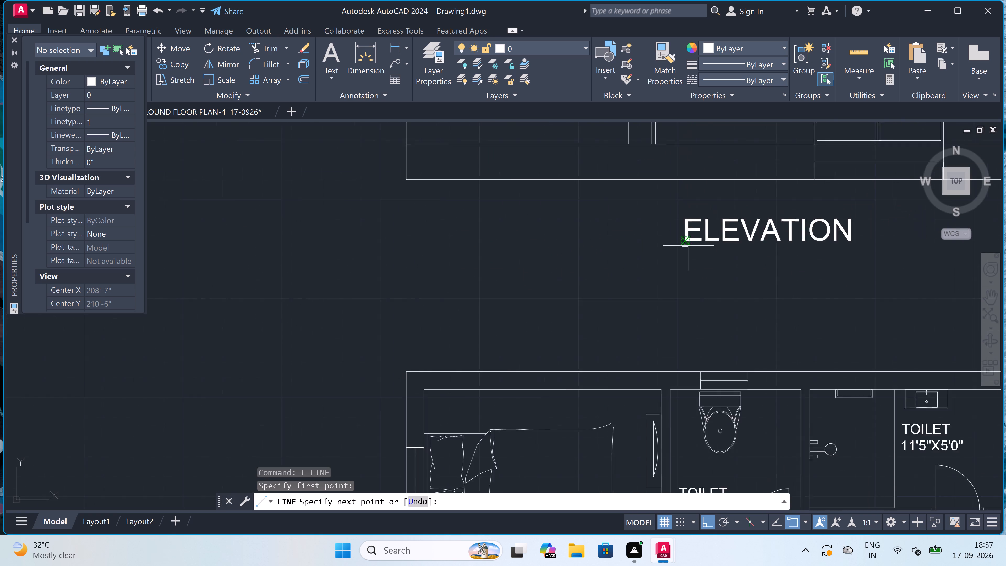
scroll(795, 241, up, 5)
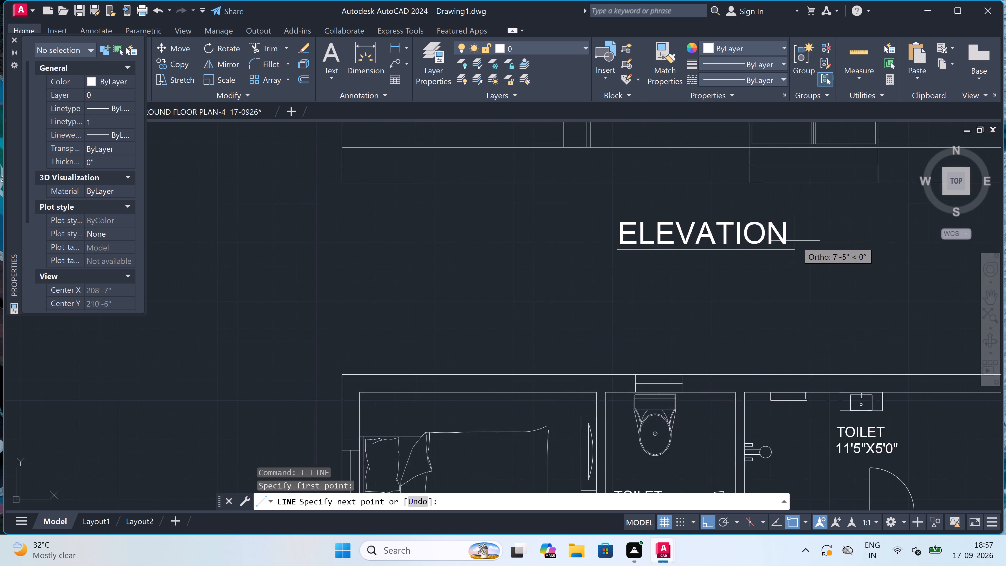
scroll(780, 276, up, 1)
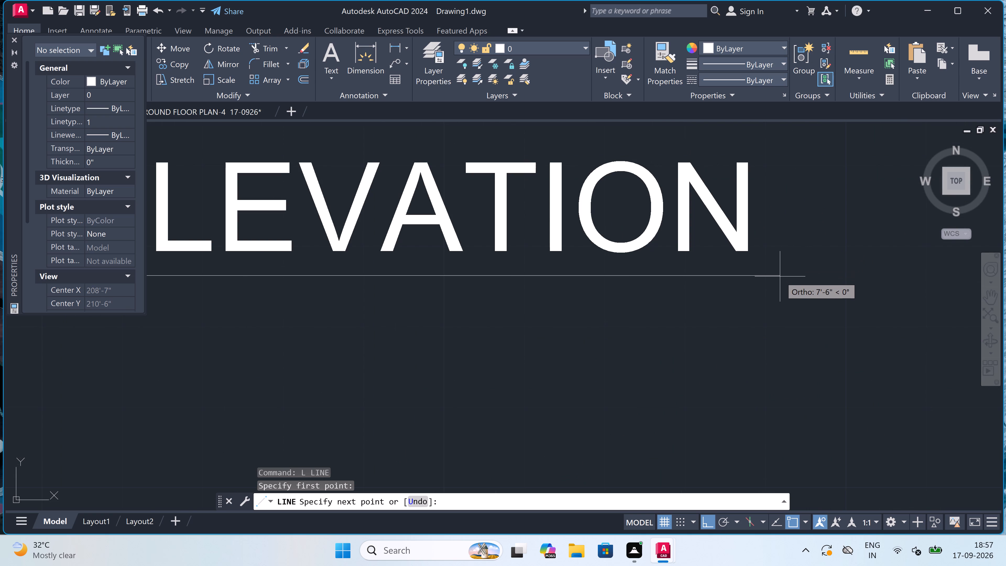
scroll(780, 276, up, 3)
click(784, 269)
key(Escape)
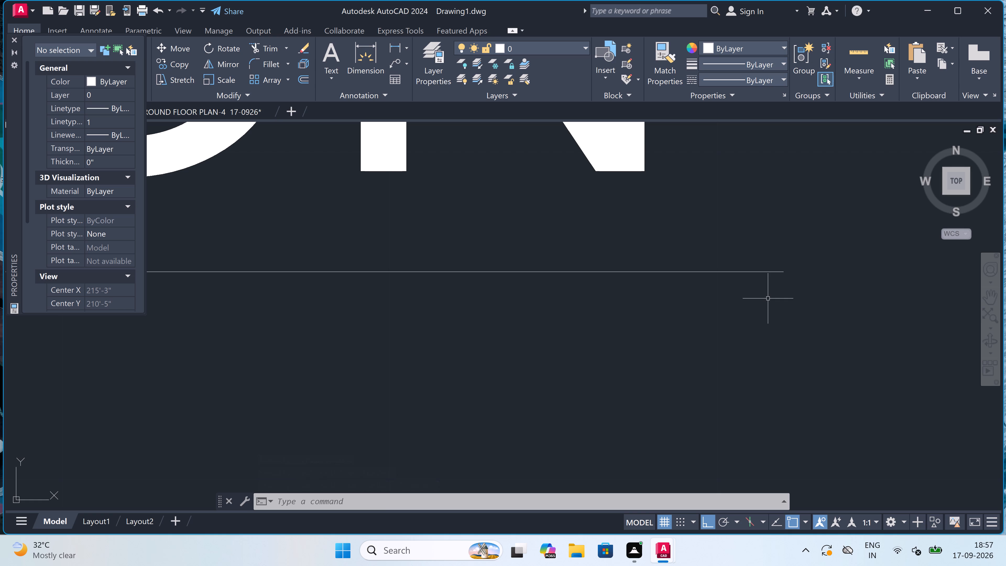
Draw a rectangular border enclosing the elevation, the section, both floor plans and their titles, with a margin all round.
scroll(668, 295, down, 3)
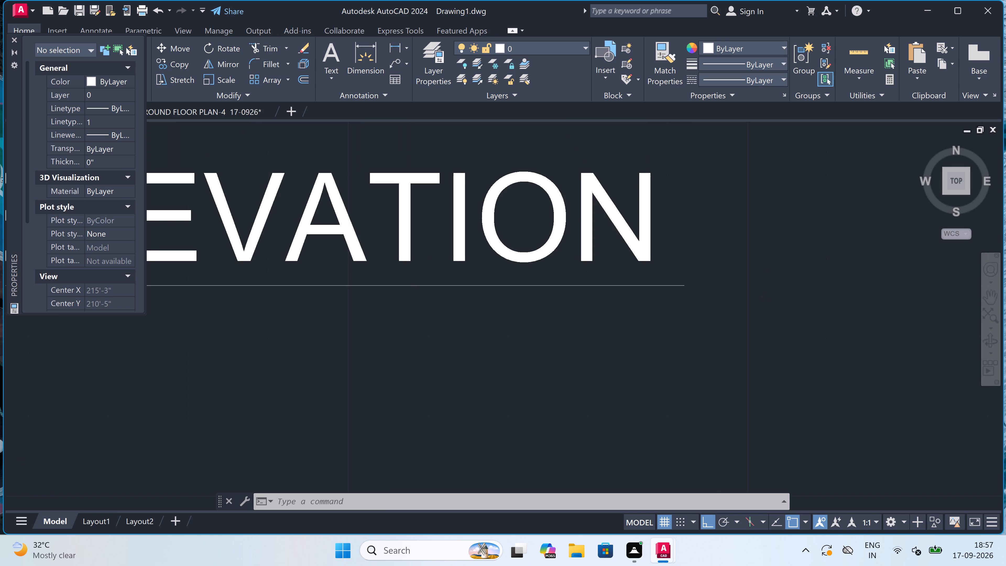
scroll(514, 283, down, 8)
scroll(514, 277, up, 2)
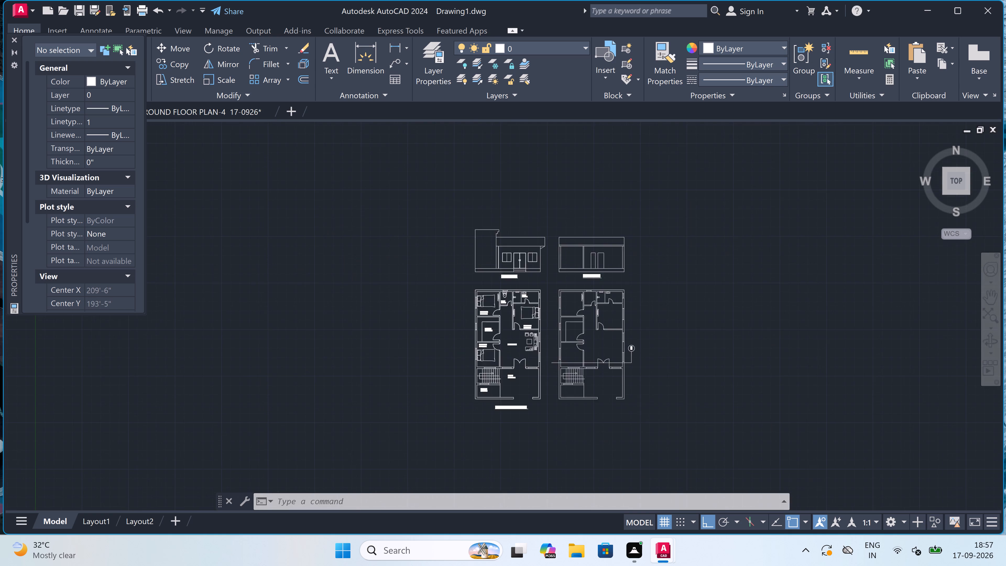
scroll(514, 277, up, 1)
scroll(514, 277, down, 2)
scroll(514, 277, up, 1)
scroll(514, 277, down, 3)
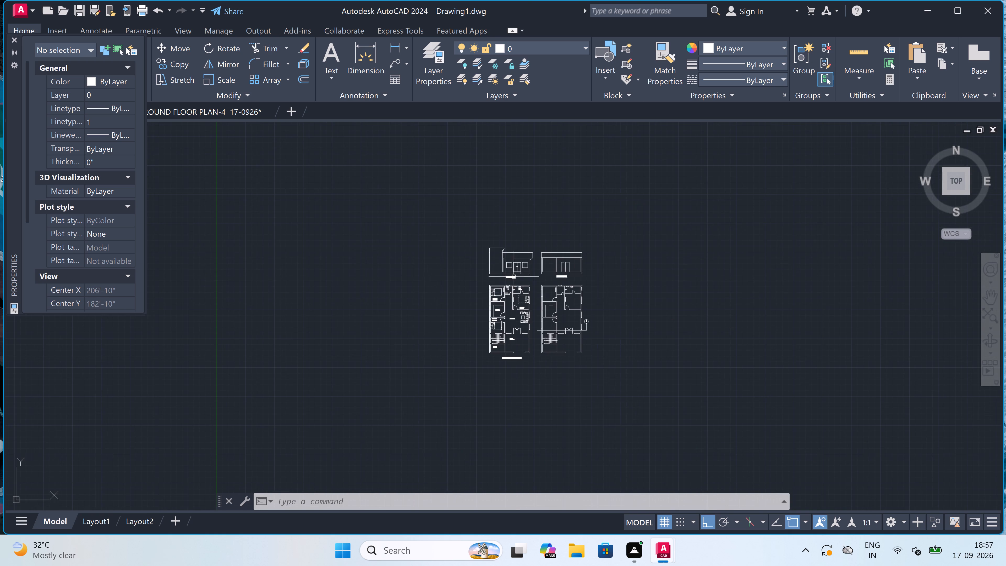
scroll(508, 306, up, 2)
key(r)
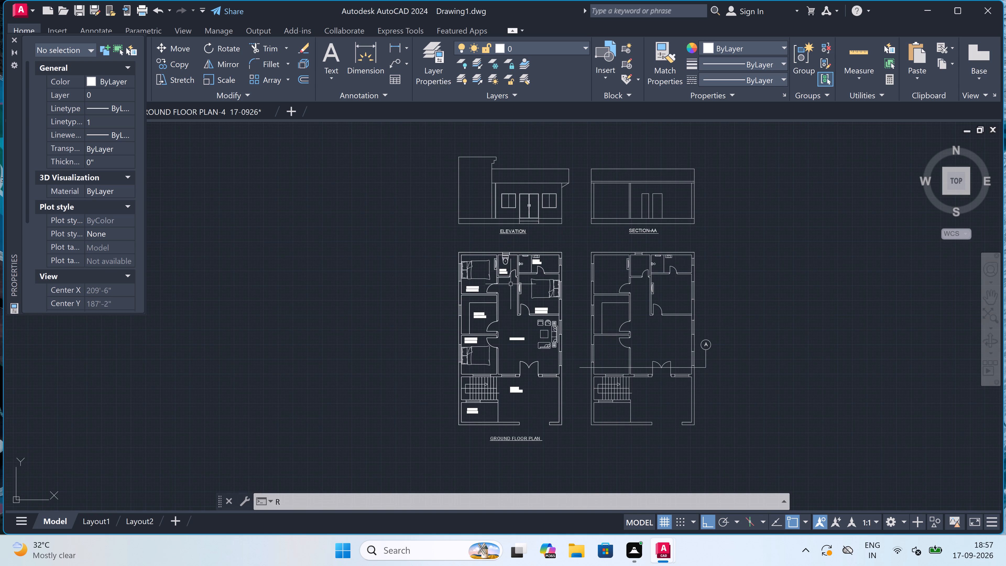
text(EC)
key(space)
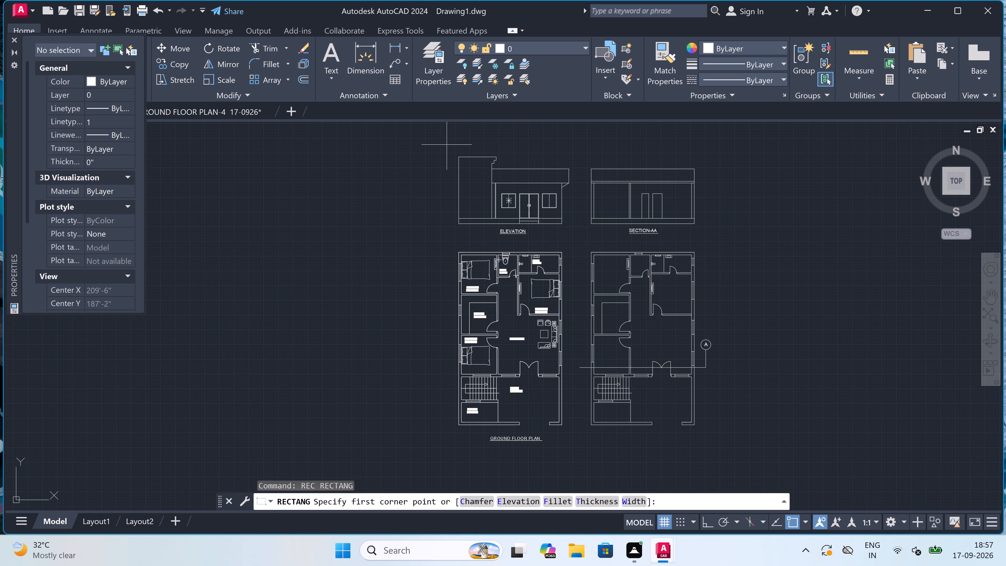
click(446, 140)
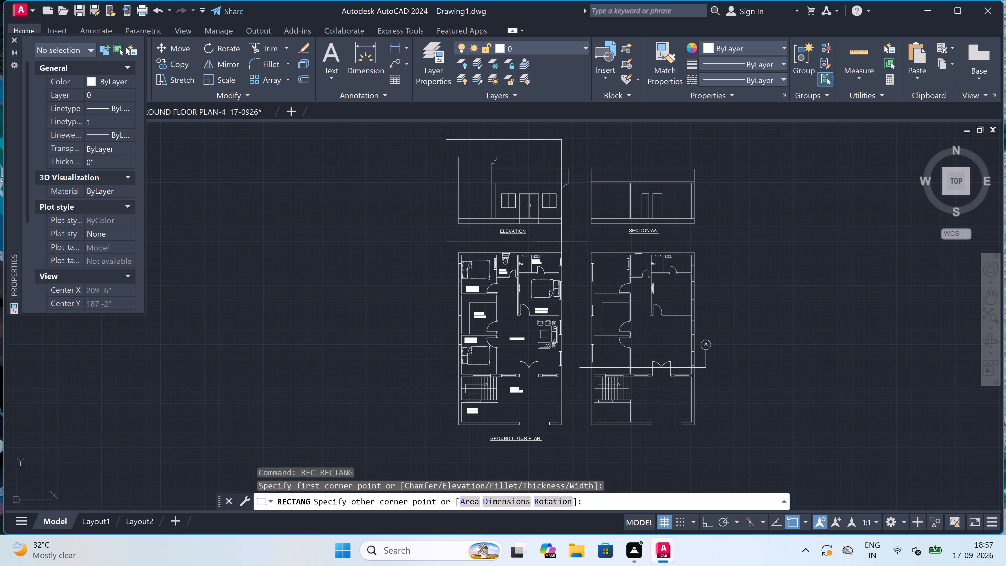
click(717, 453)
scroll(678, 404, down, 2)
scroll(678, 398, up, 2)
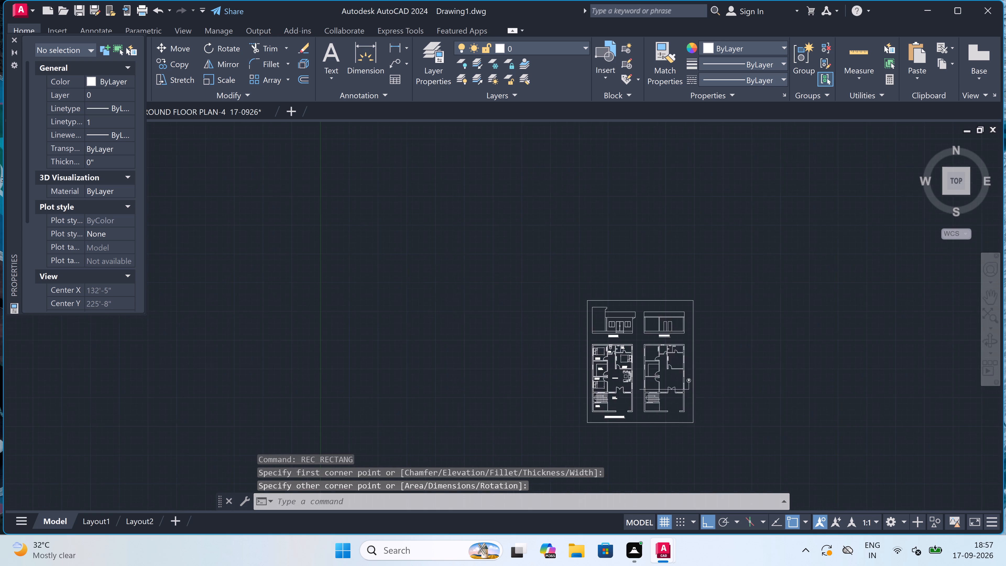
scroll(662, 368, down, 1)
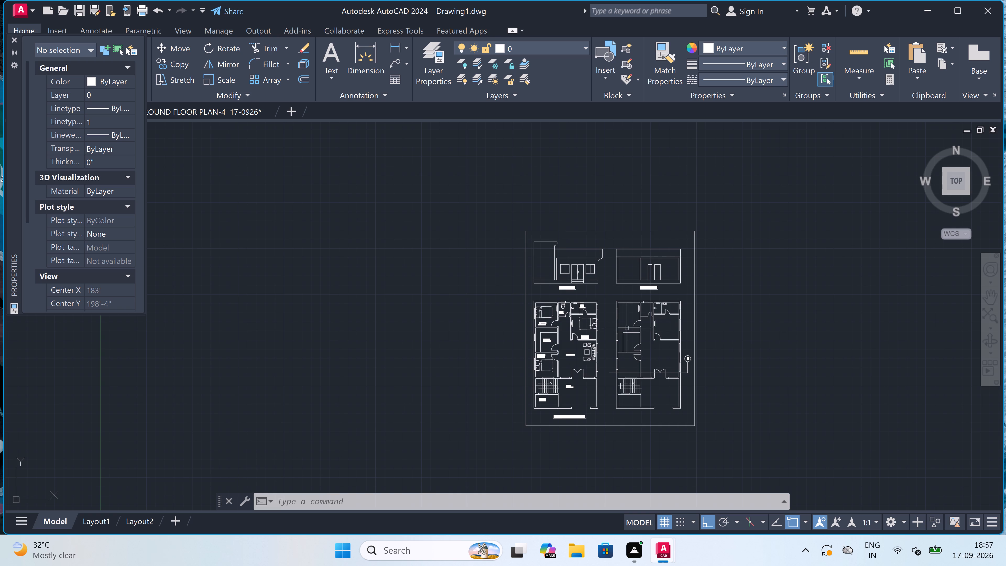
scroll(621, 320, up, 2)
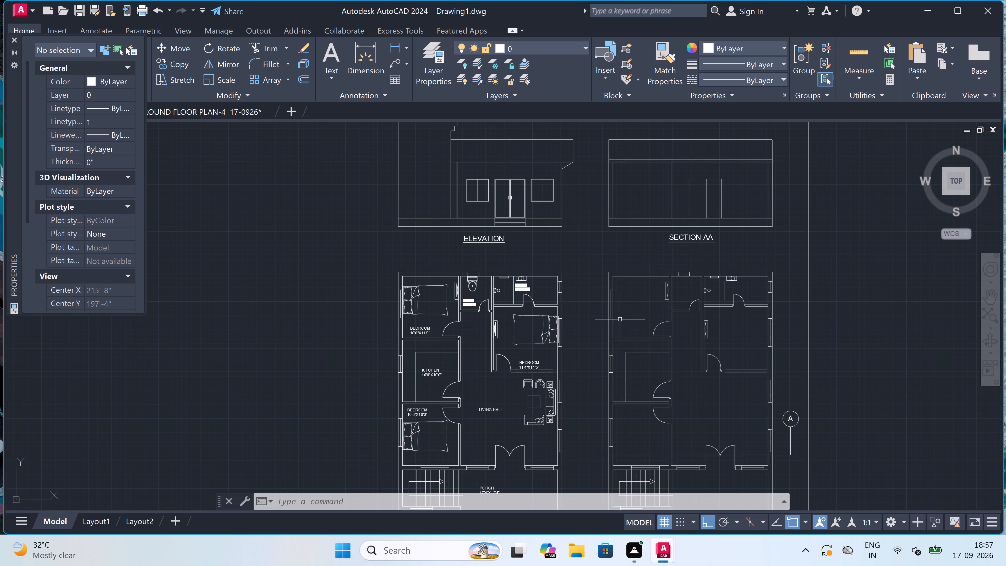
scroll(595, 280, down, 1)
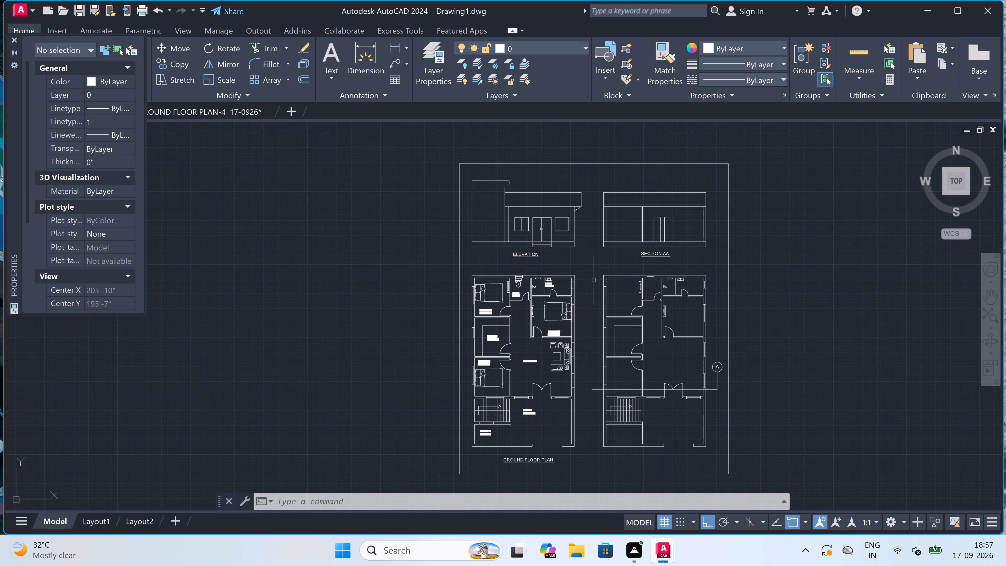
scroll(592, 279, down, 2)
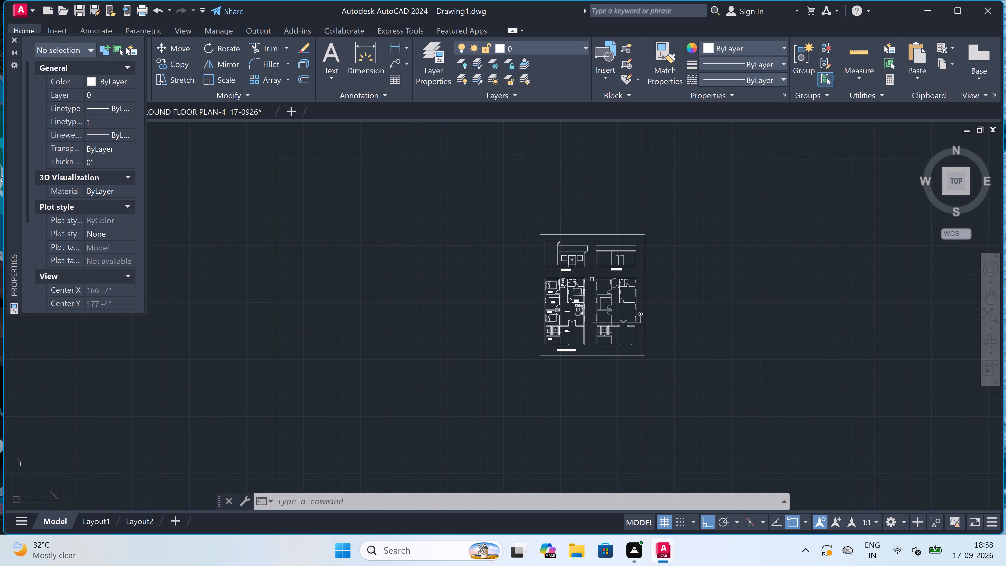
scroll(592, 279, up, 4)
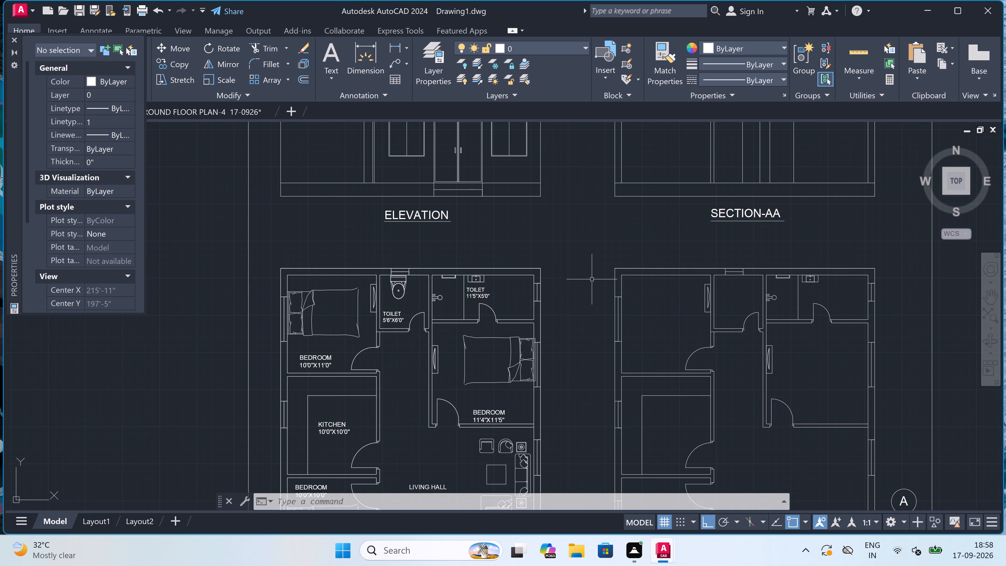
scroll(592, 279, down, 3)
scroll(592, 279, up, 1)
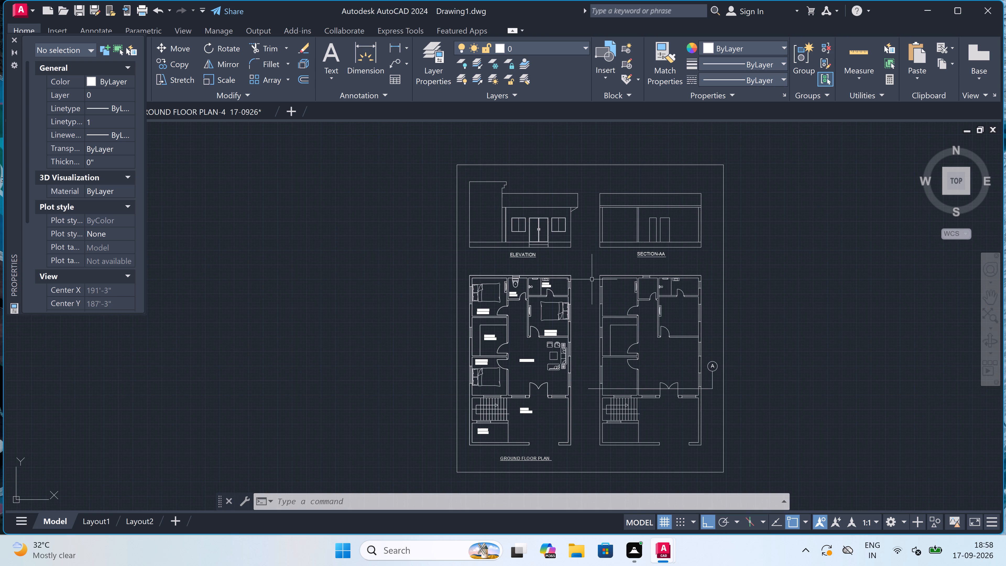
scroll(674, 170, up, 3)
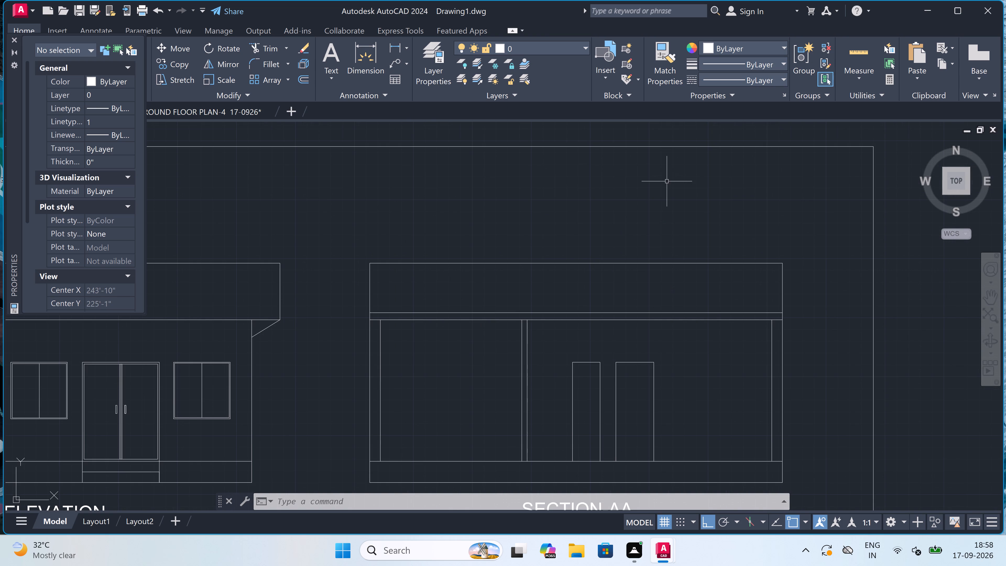
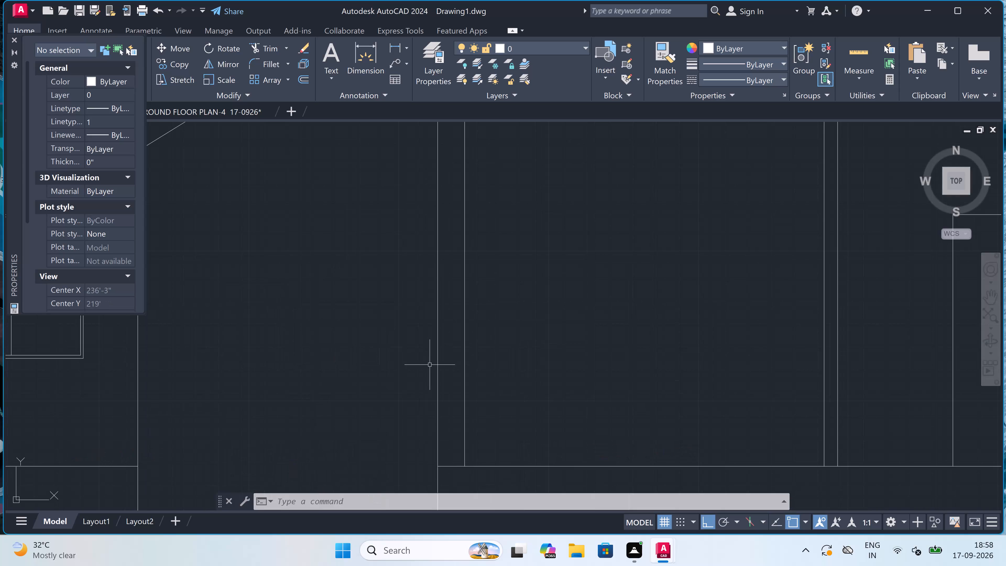
Draw four horizontal brick-joint lines near the base of Section-AA's left wall, with centred vertical joints in alternate courses.
key(l)
key(space)
click(439, 448)
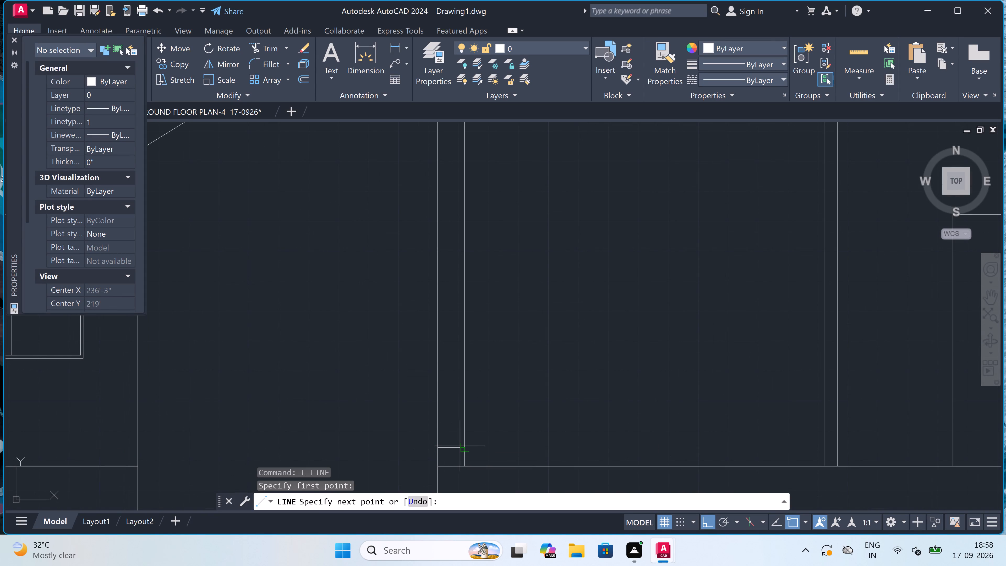
click(462, 448)
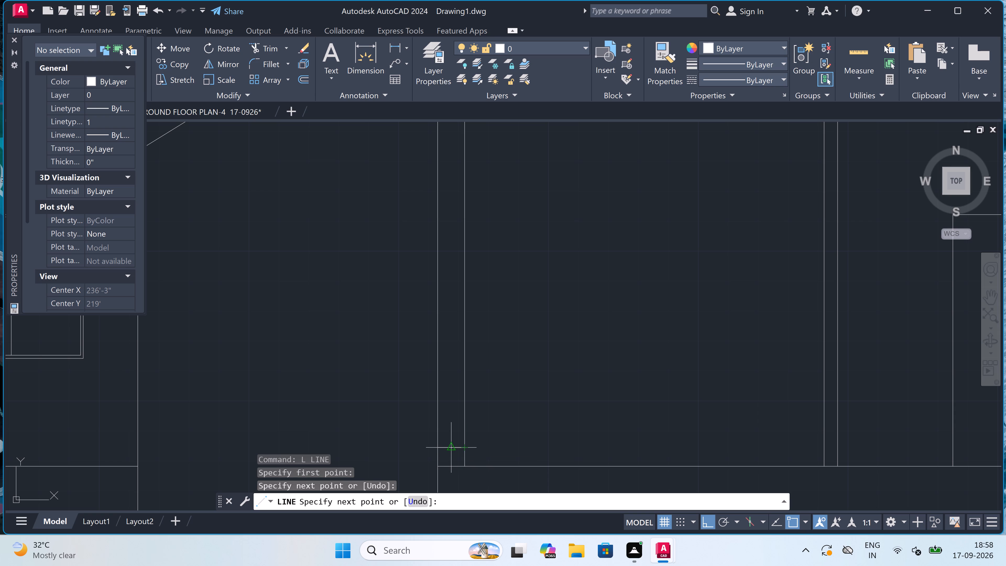
click(452, 448)
click(448, 430)
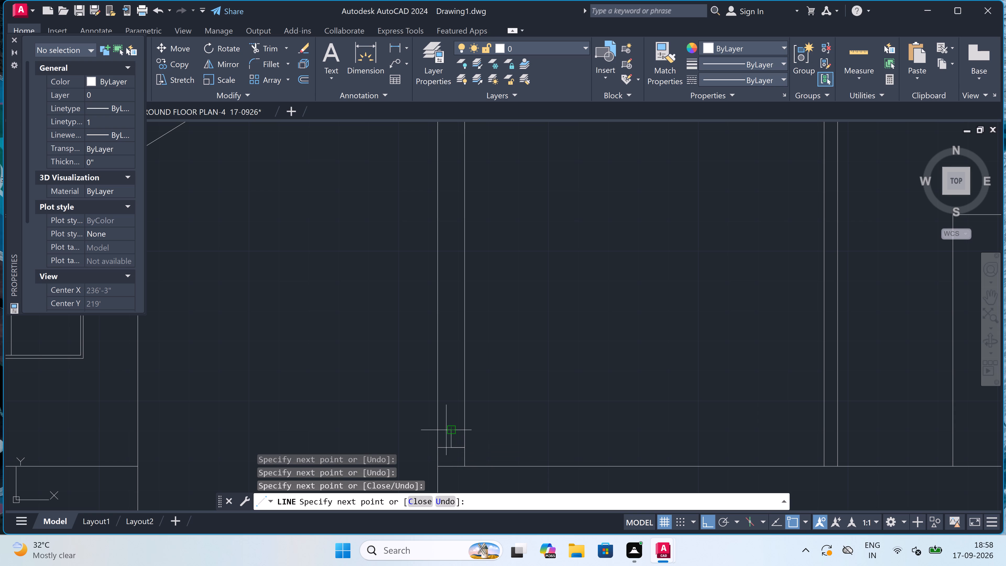
click(439, 428)
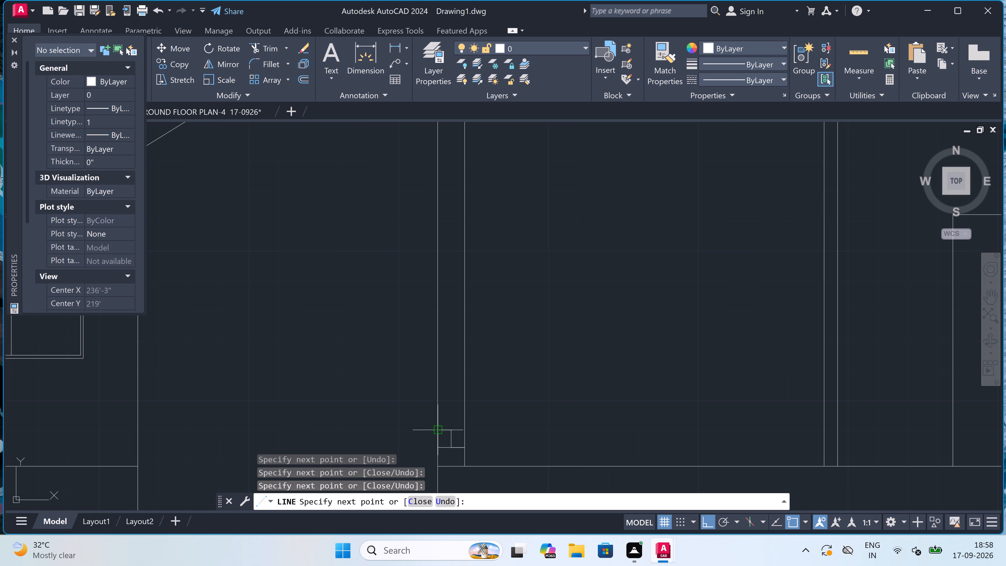
click(463, 428)
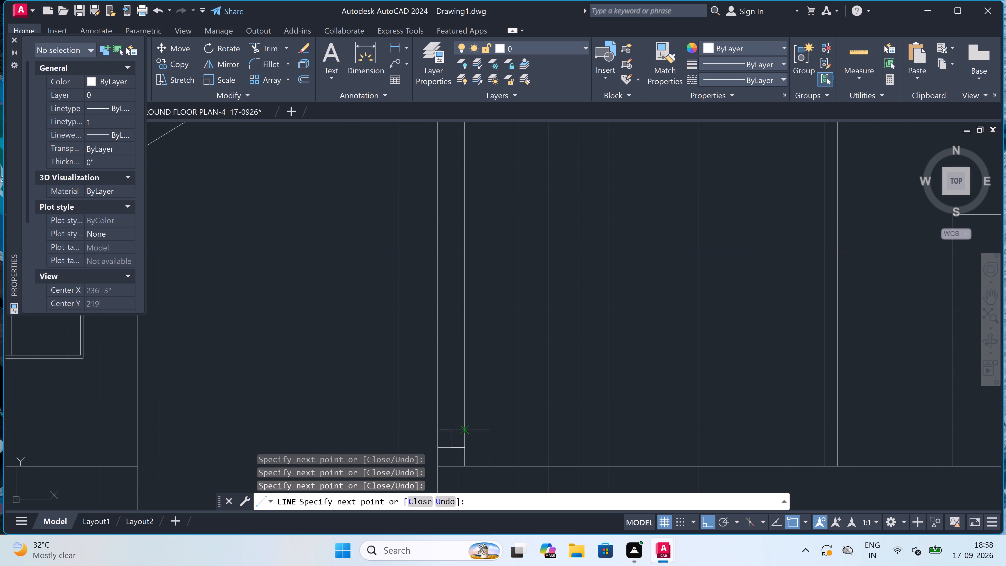
click(463, 415)
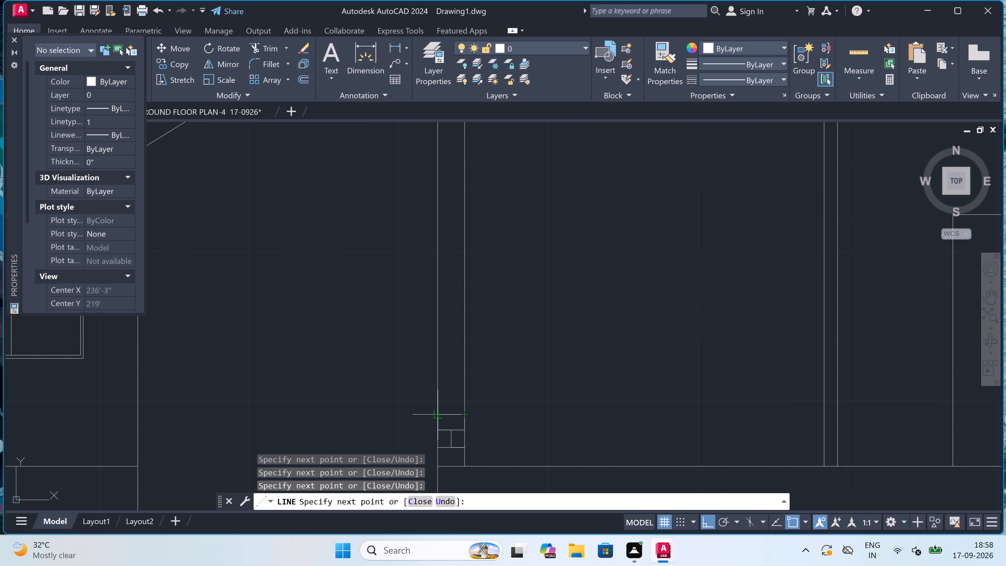
click(441, 411)
click(452, 413)
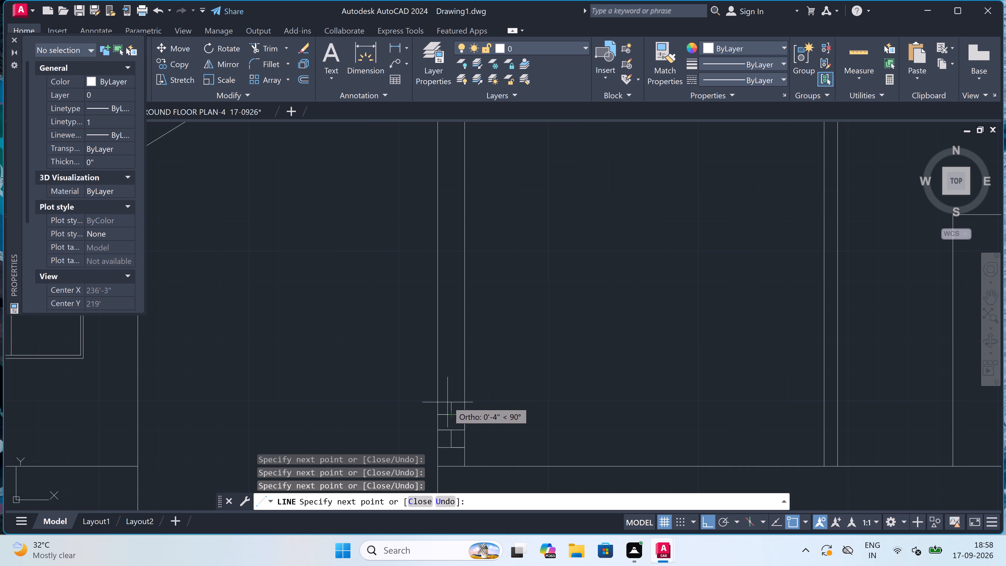
triple_click(450, 400)
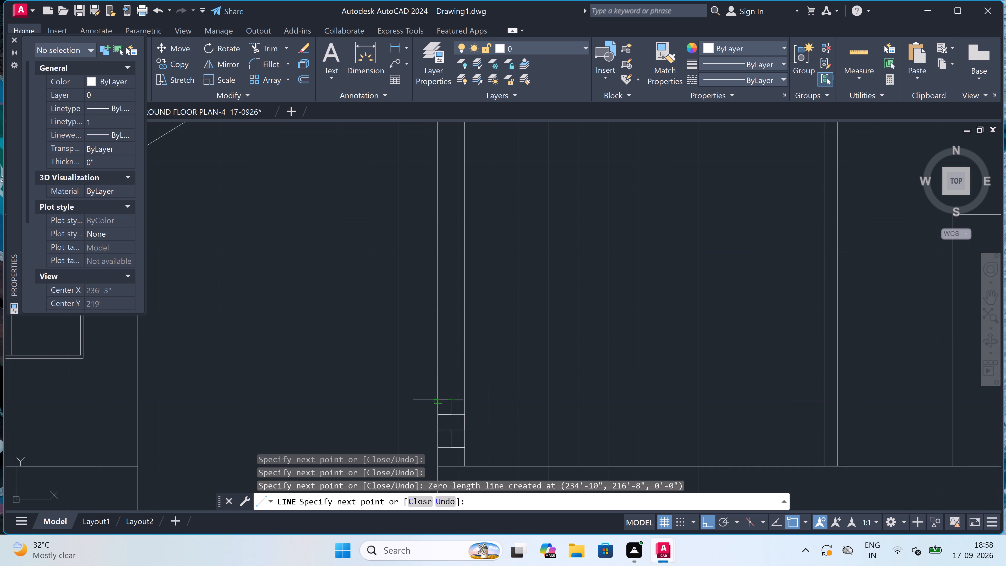
double_click(438, 401)
click(464, 404)
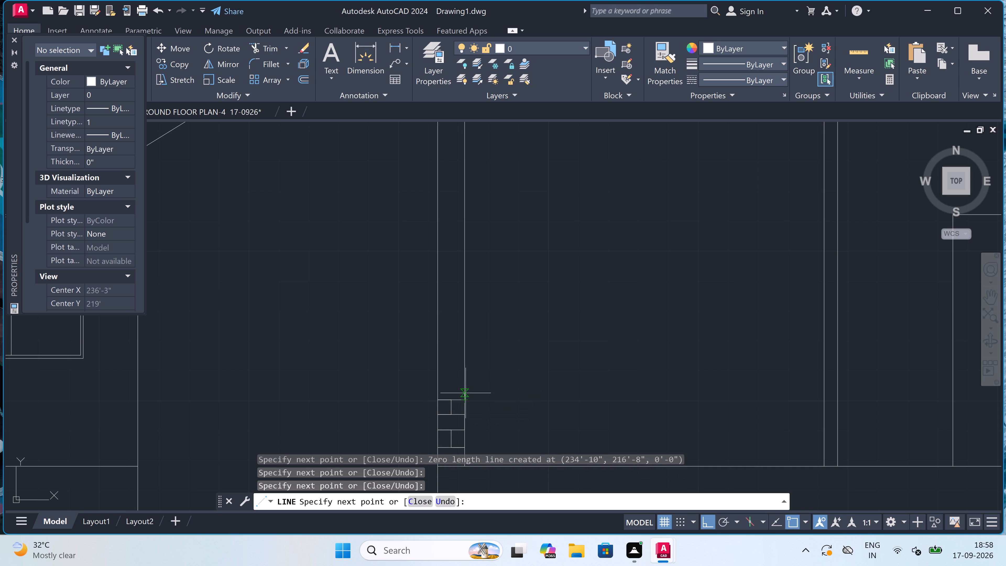
Continue the brickwork up the left wall with four more horizontal lines and centred vertical joints about 5" high in alternate courses.
click(464, 387)
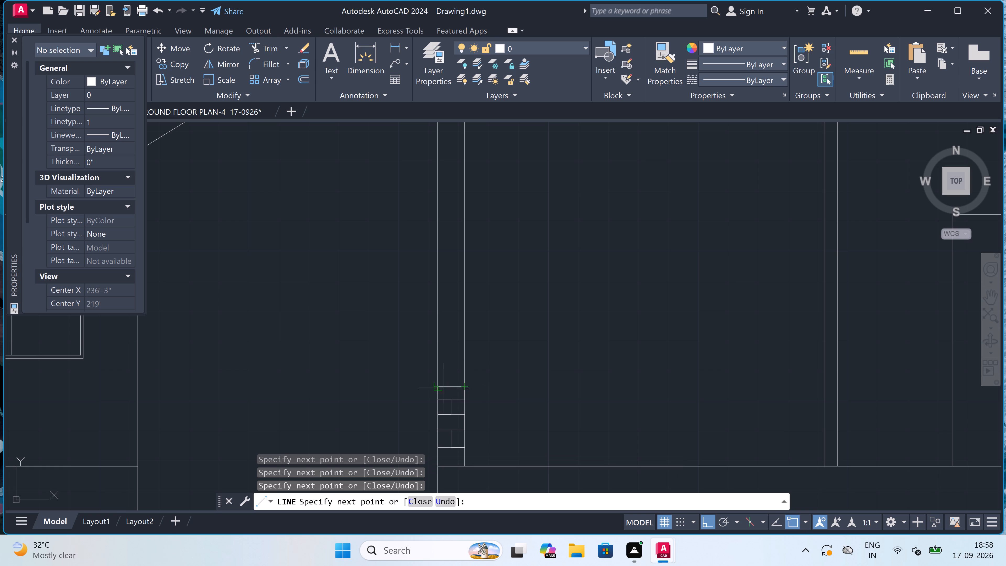
click(441, 388)
click(452, 385)
scroll(450, 371, up, 1)
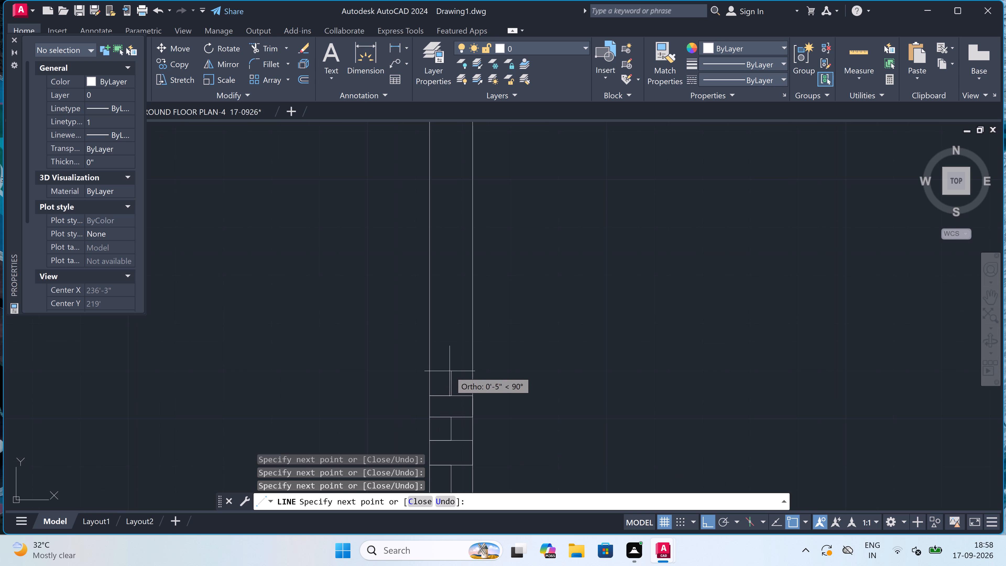
double_click(450, 371)
click(431, 373)
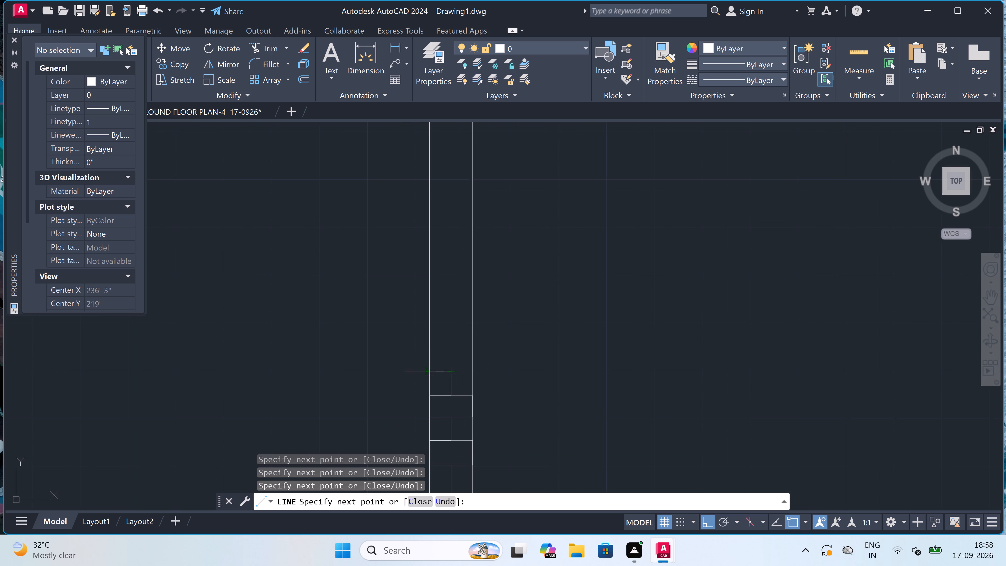
click(473, 373)
click(473, 350)
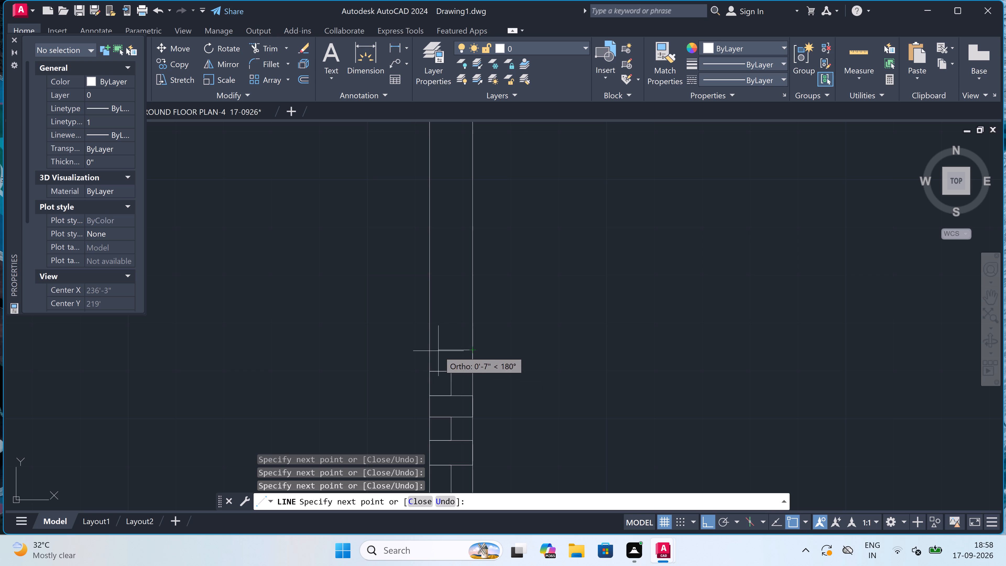
click(427, 347)
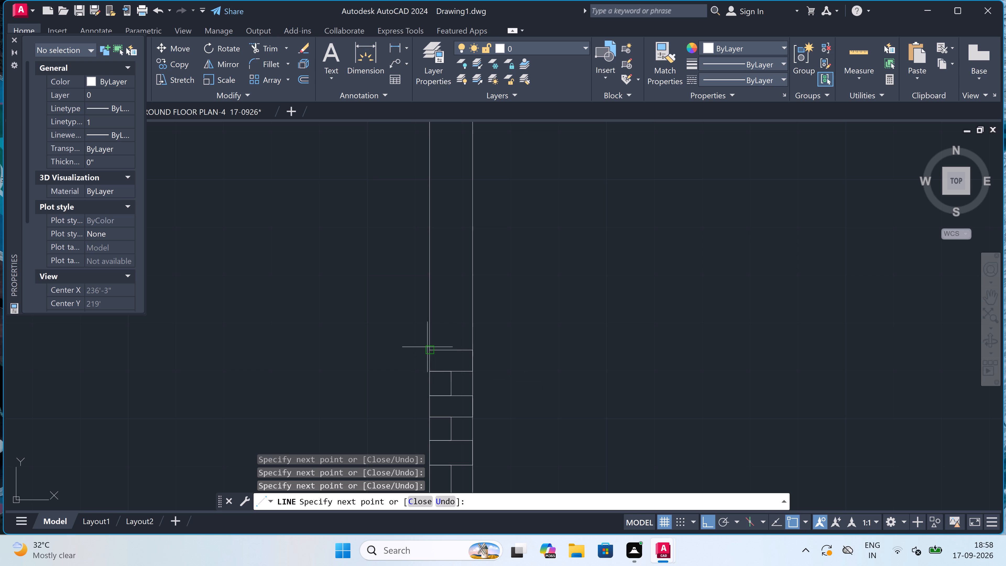
click(450, 349)
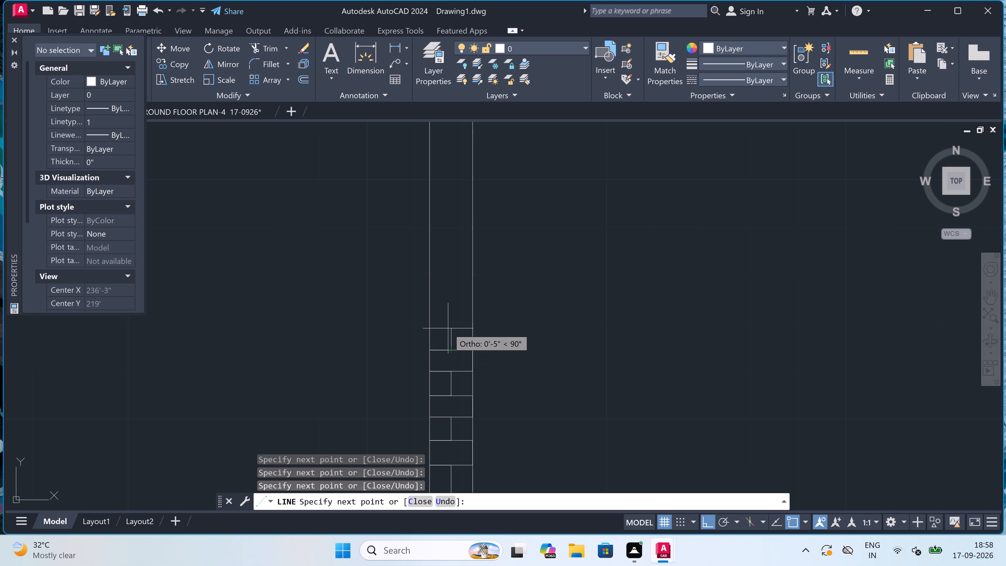
click(448, 328)
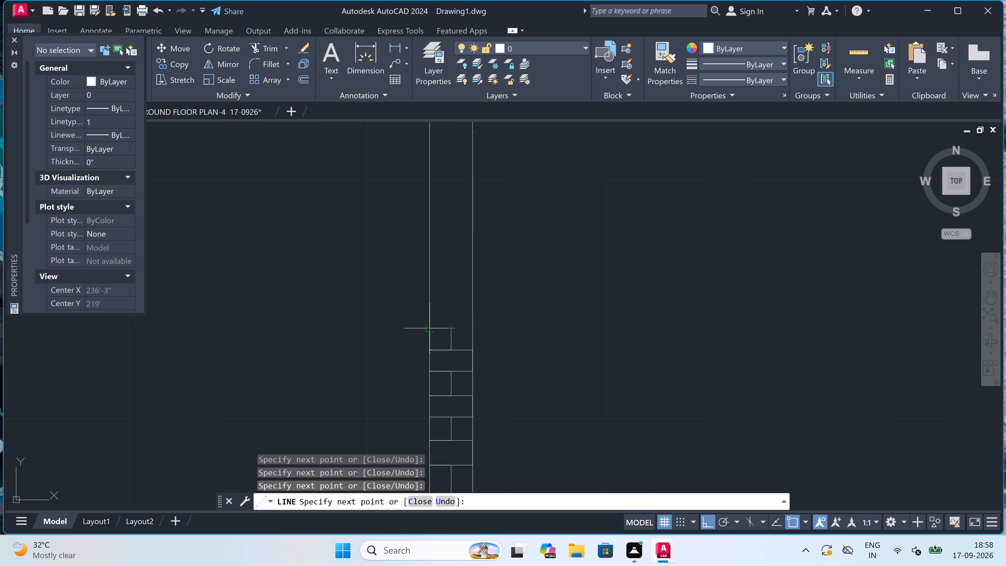
click(427, 325)
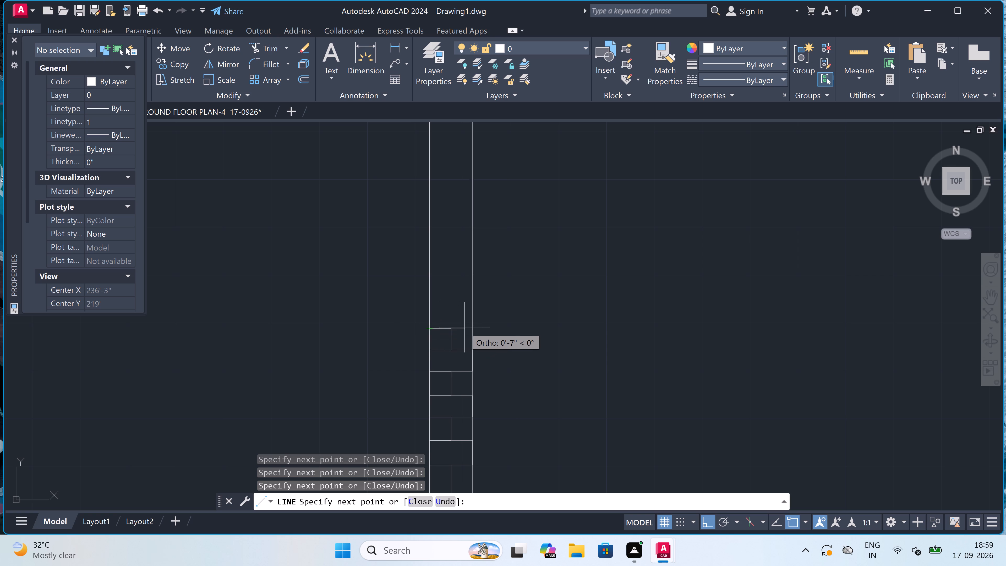
click(471, 330)
key(Escape)
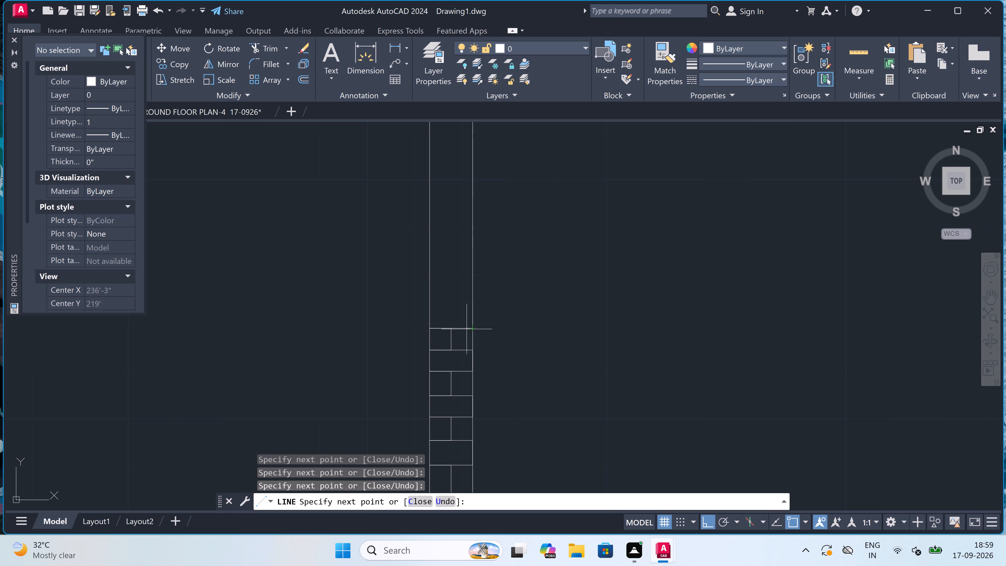
Copy the drawn brick pattern twice up Section-AA's left wall, stacking the copies to fill it up to the slab.
scroll(462, 328, down, 2)
scroll(457, 330, up, 1)
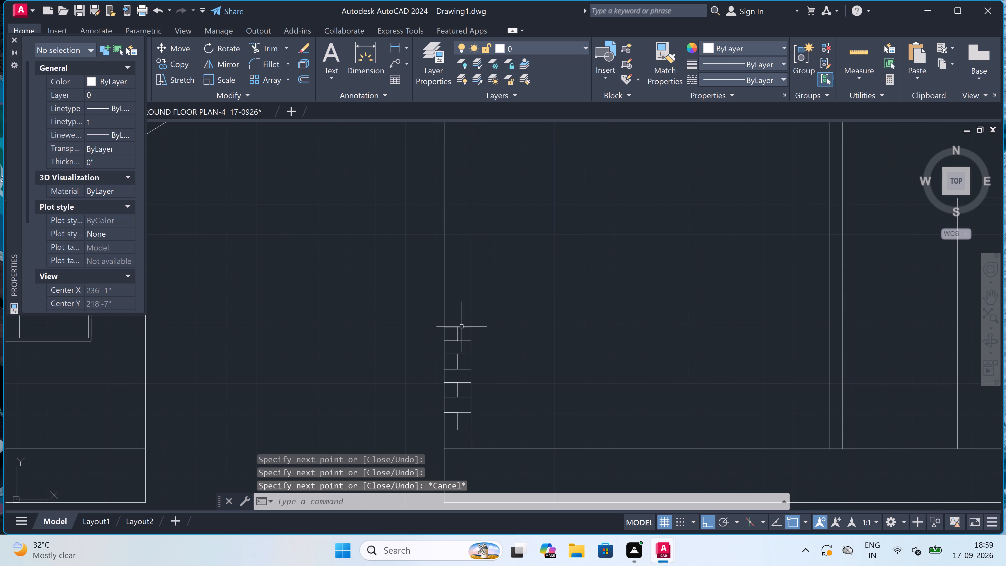
click(463, 323)
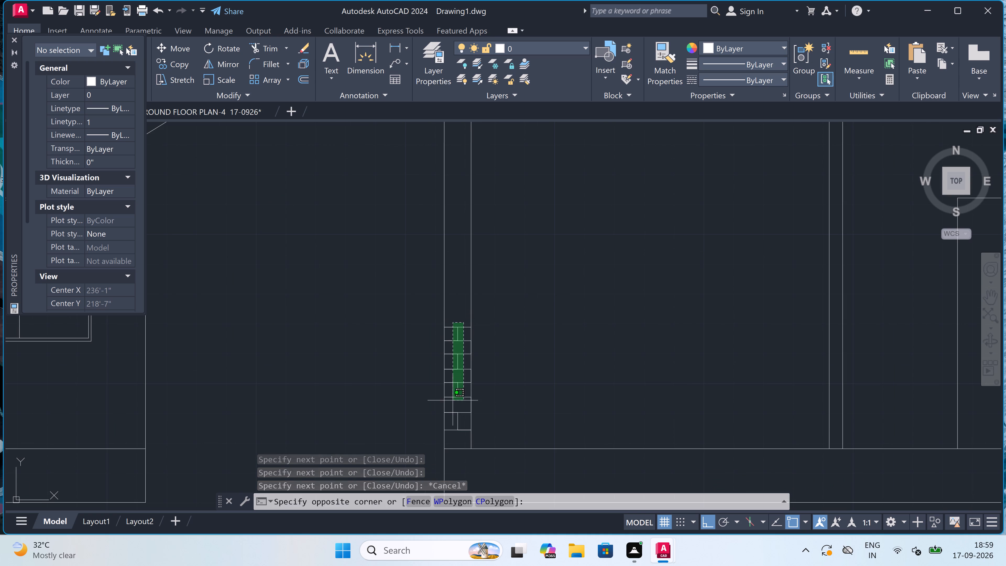
click(452, 441)
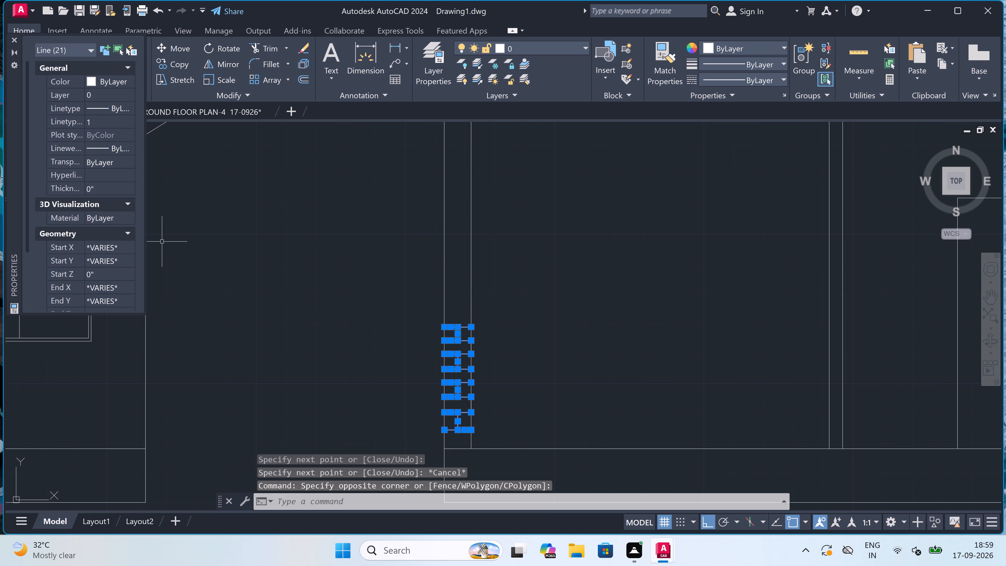
click(186, 66)
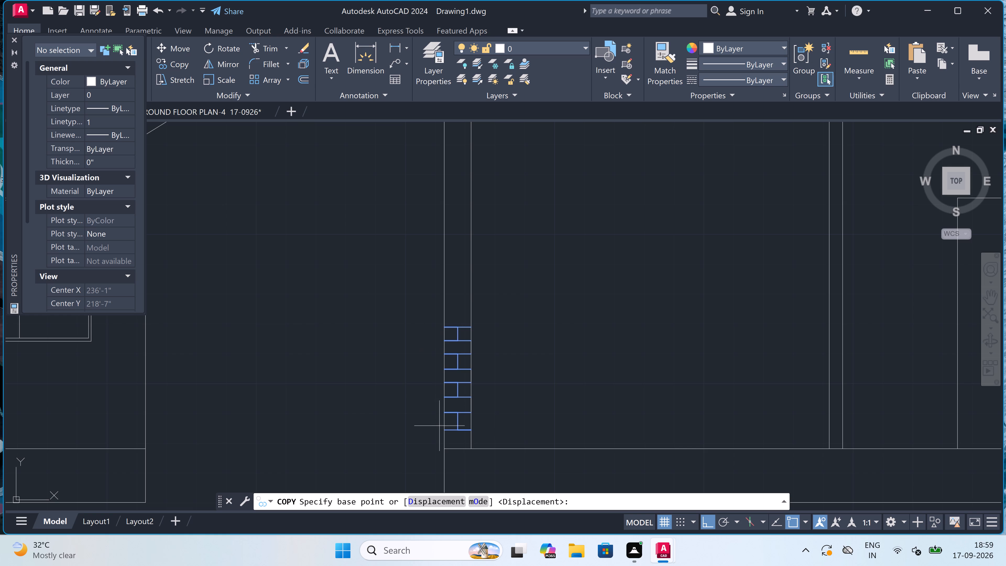
click(445, 430)
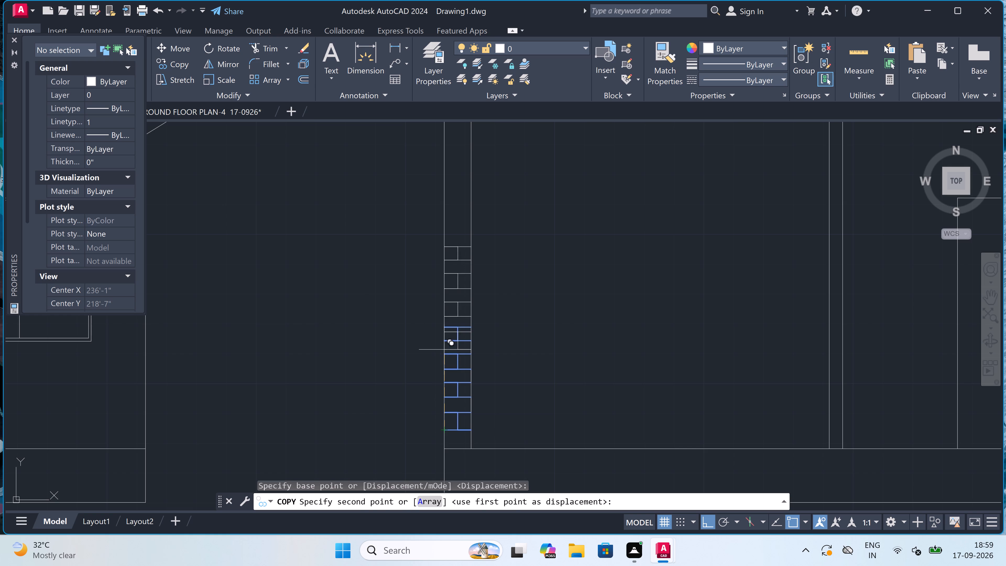
click(443, 312)
scroll(442, 311, down, 3)
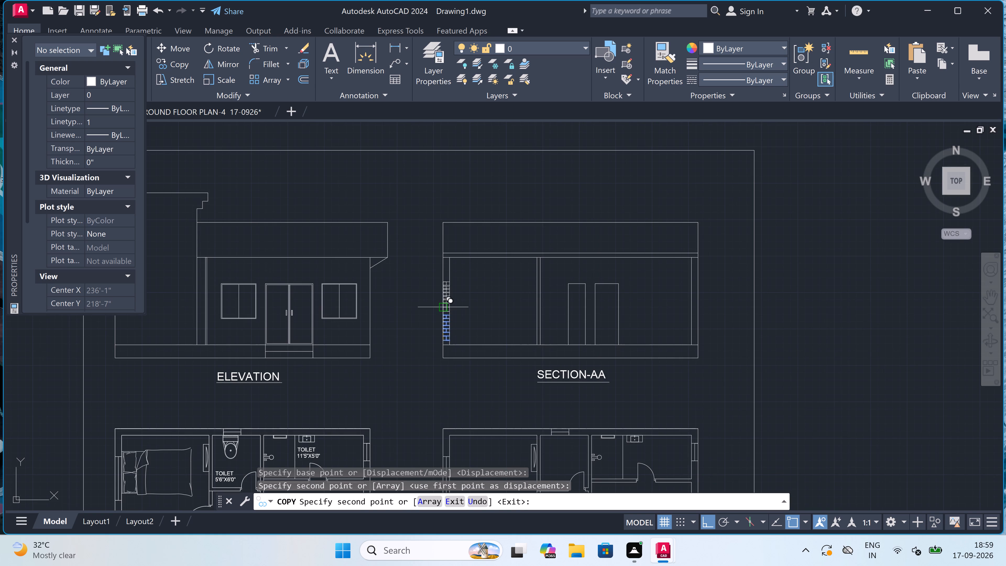
scroll(442, 299, up, 4)
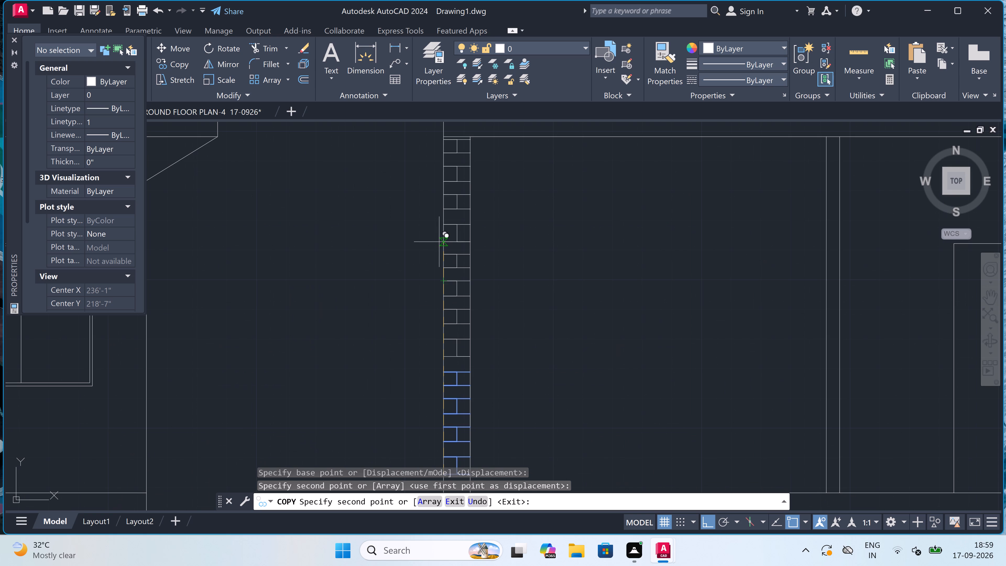
double_click(440, 239)
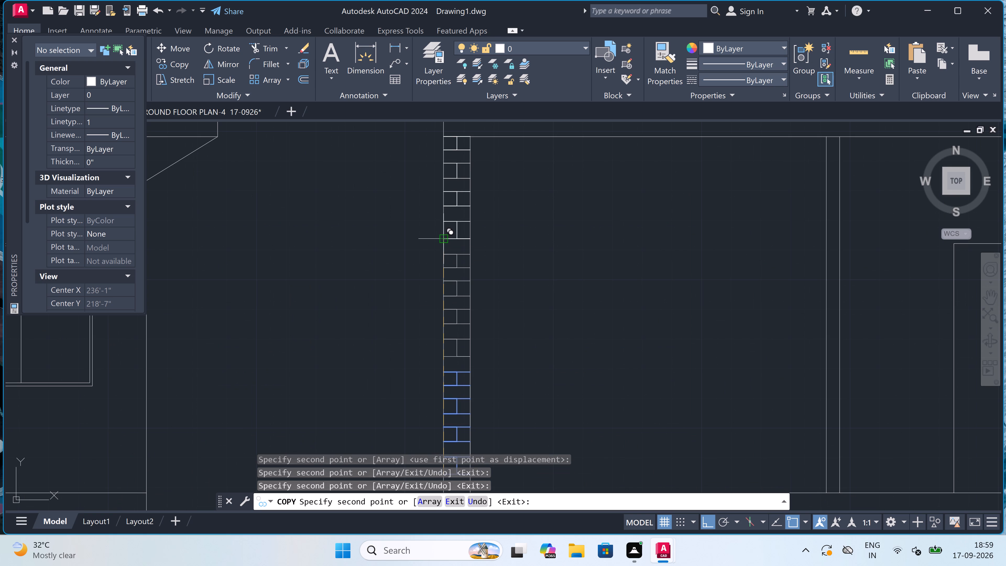
Place three stacked copies of the left wall's brick pattern in Section-AA's right wall, starting at the floor line.
key(F8)
scroll(363, 286, down, 2)
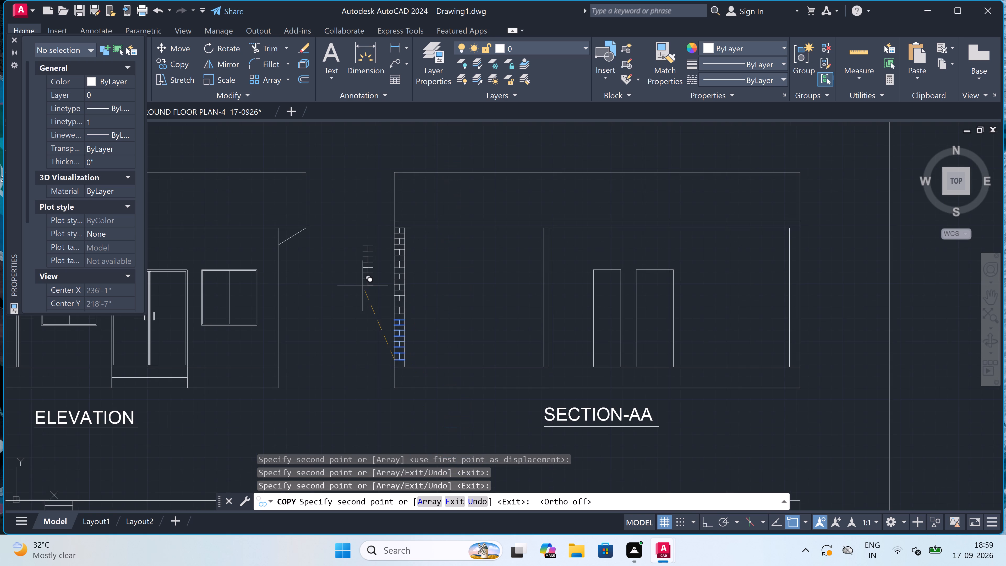
scroll(363, 286, down, 2)
scroll(518, 293, up, 3)
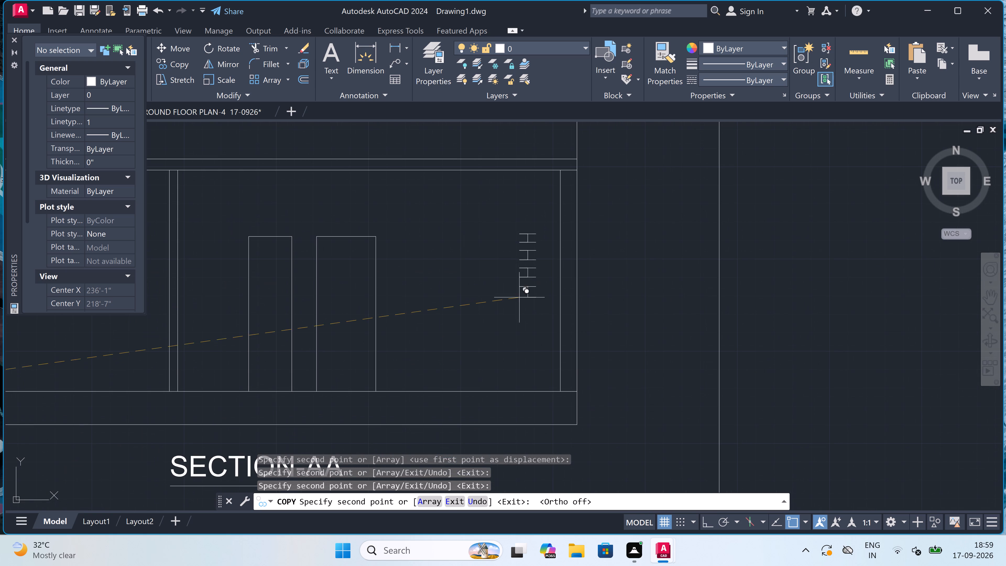
scroll(560, 400, up, 3)
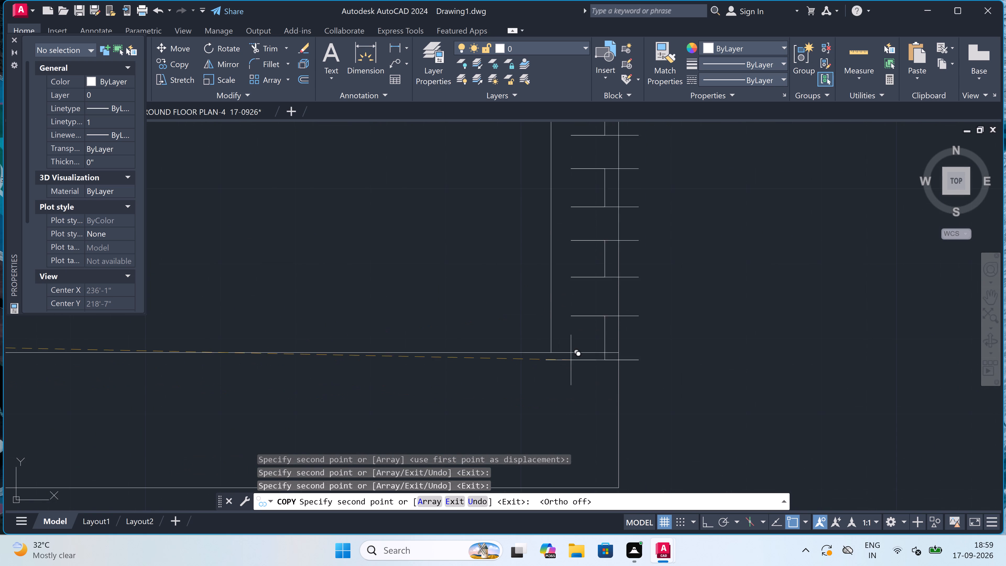
double_click(549, 353)
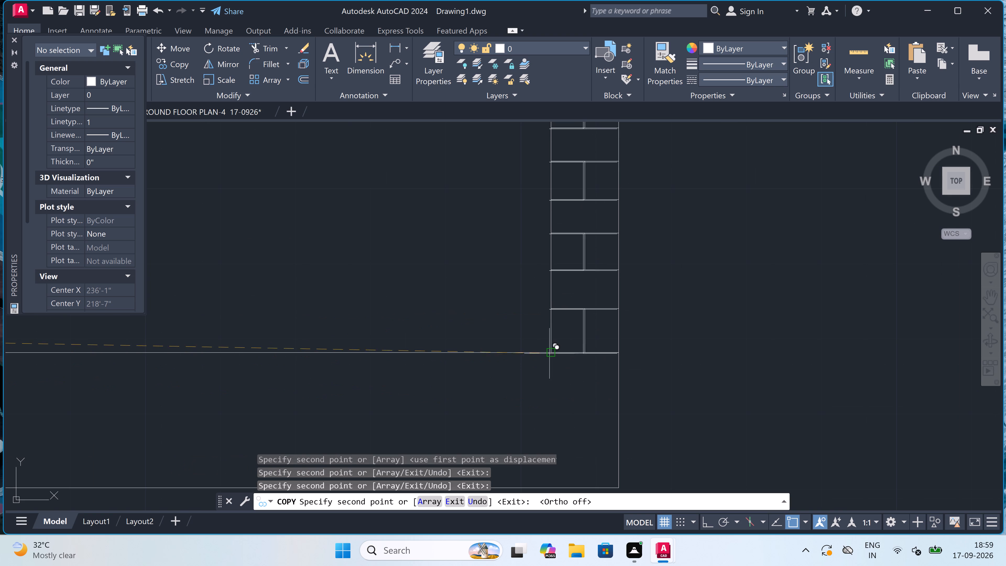
scroll(549, 353, down, 3)
scroll(557, 270, up, 2)
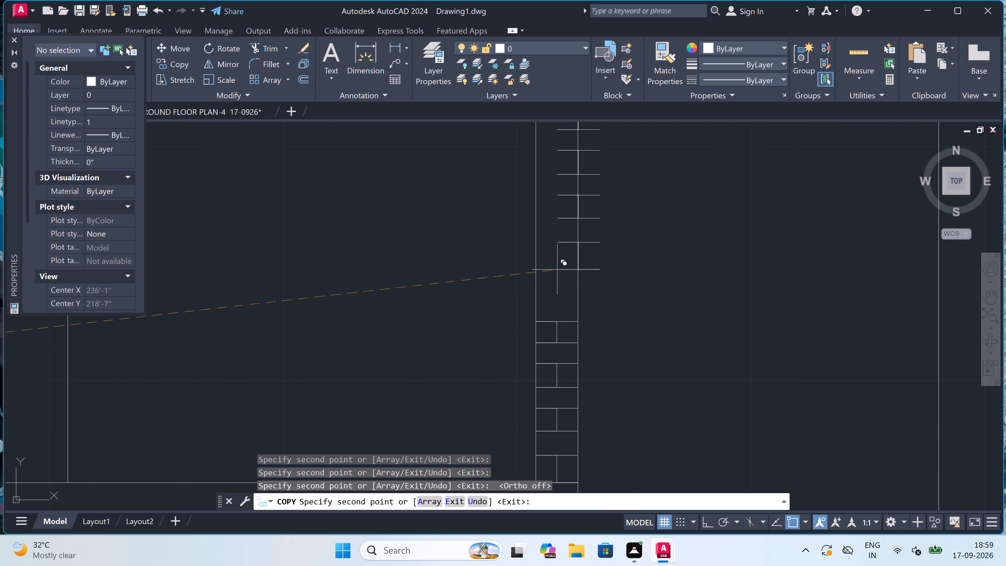
click(537, 300)
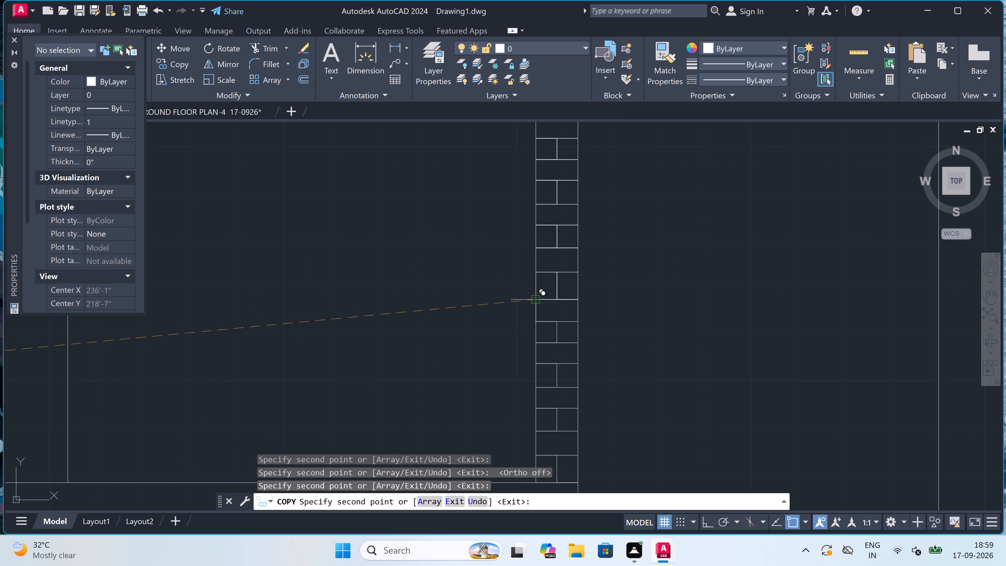
scroll(537, 300, down, 4)
scroll(535, 264, up, 5)
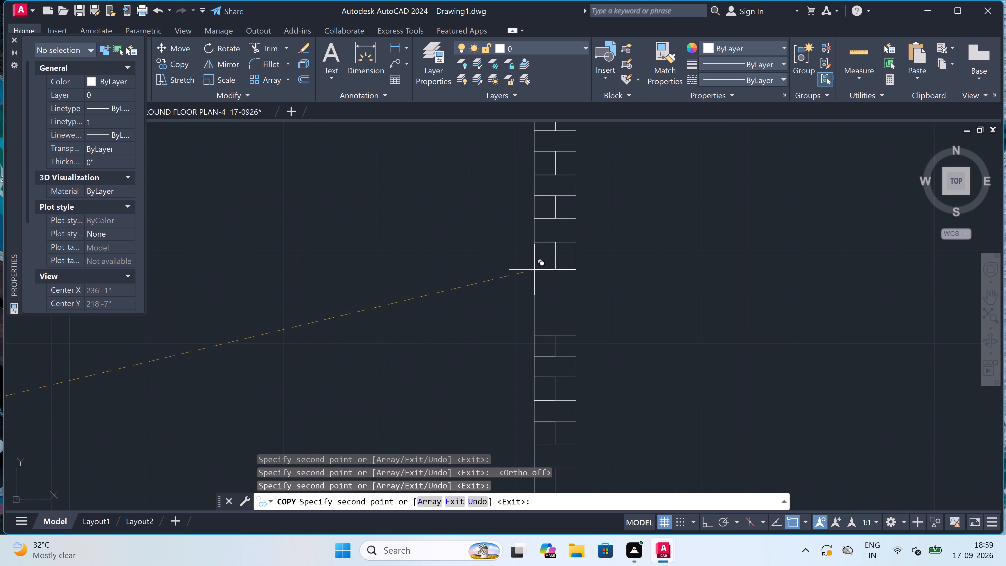
scroll(531, 307, down, 1)
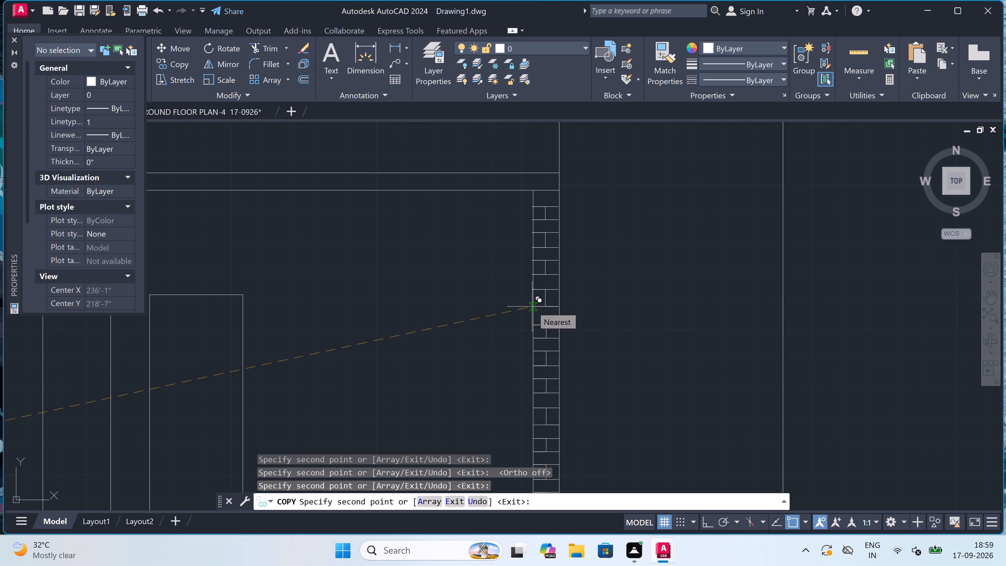
click(532, 310)
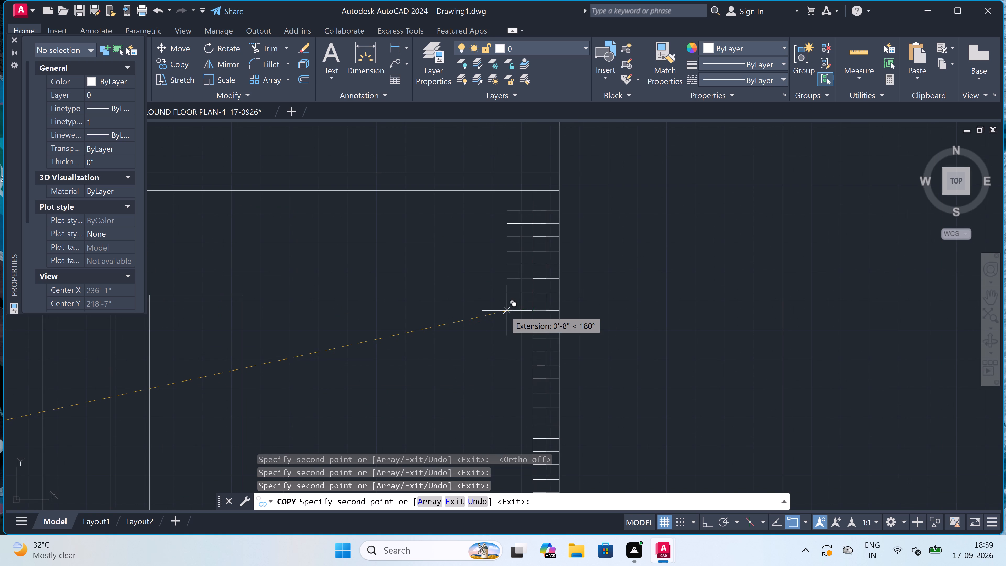
key(Escape)
Fill the gap atop Section-AA's right wall with a horizontal joint line and a centred vertical joint up to the slab.
scroll(504, 311, down, 3)
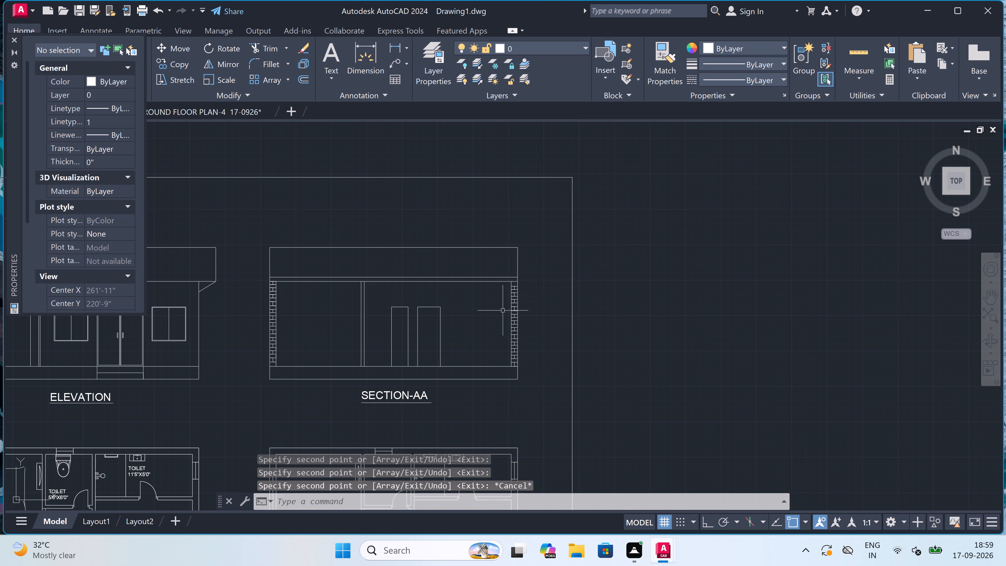
key(l)
key(space)
scroll(512, 282, up, 6)
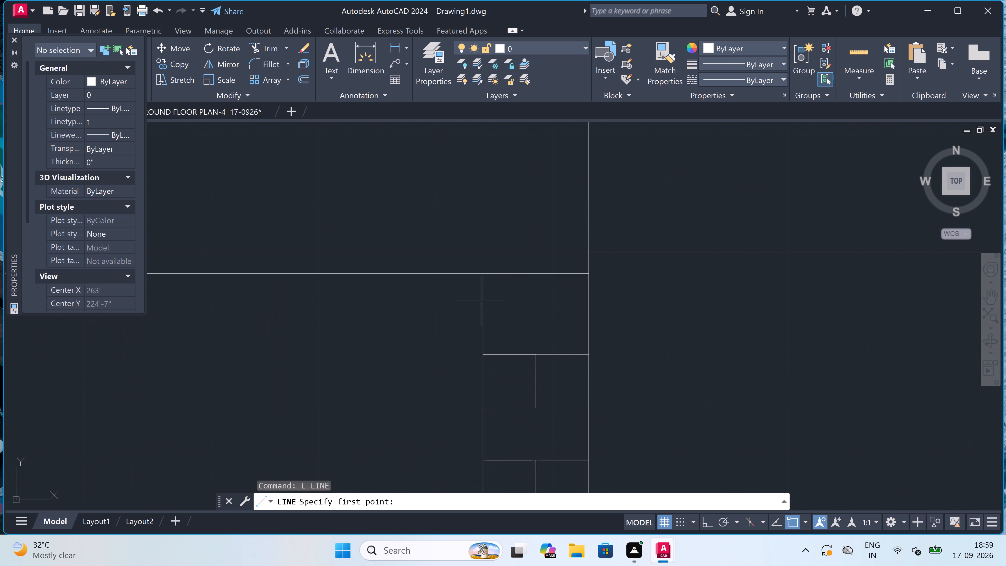
click(485, 302)
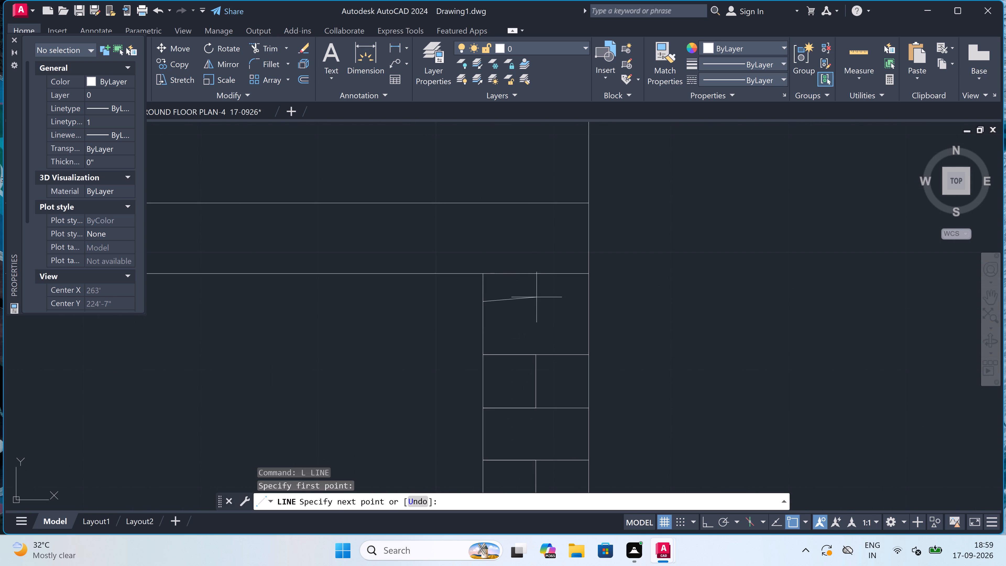
key(F8)
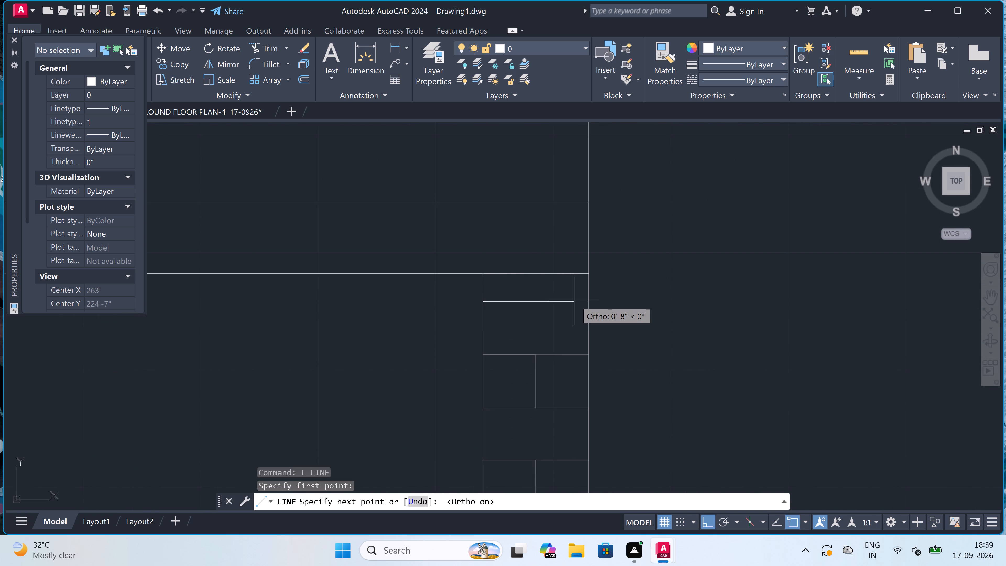
double_click(585, 305)
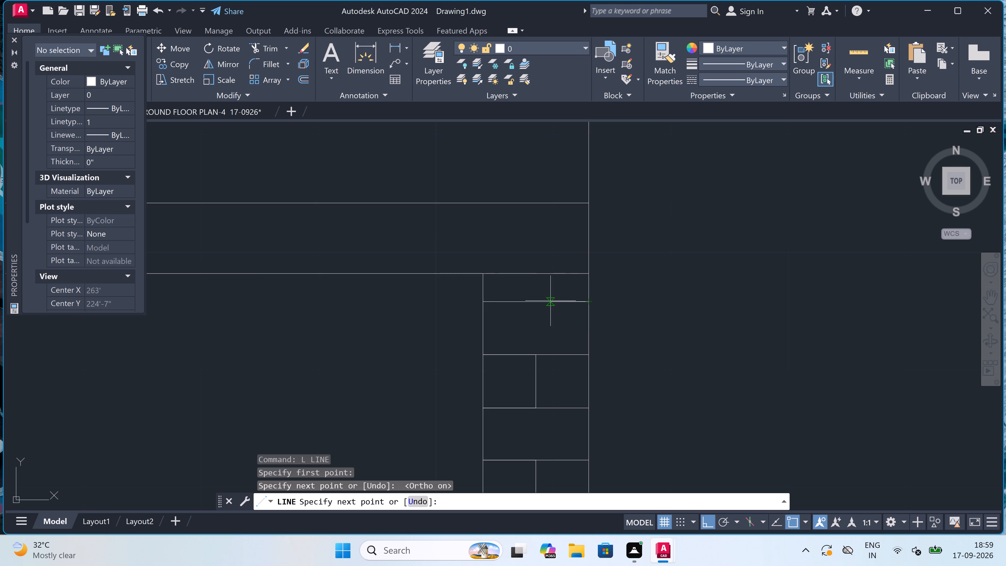
click(537, 302)
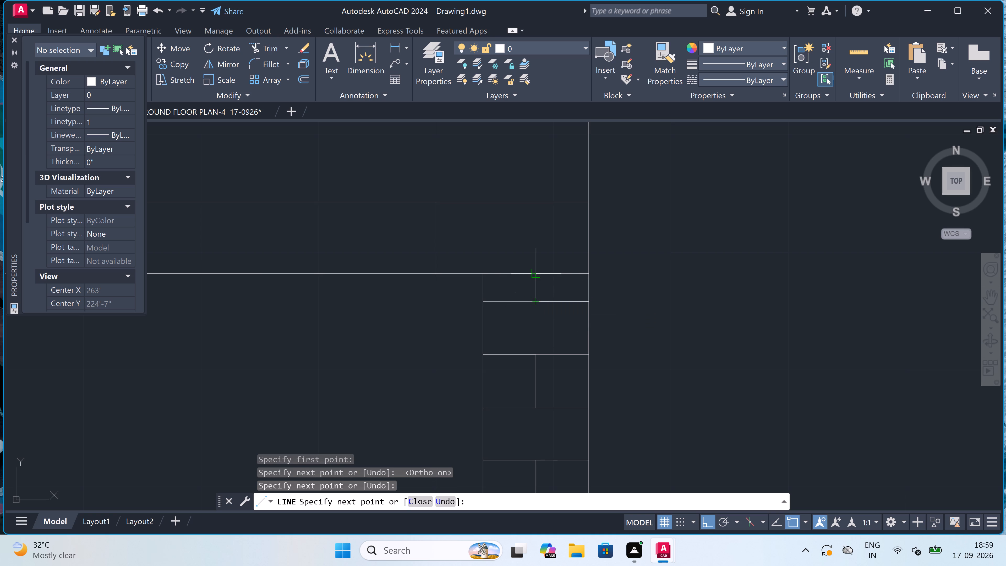
click(537, 274)
key(Escape)
Draw two horizontal brick-joint lines near the base of Section-AA's inner partition wall, linked by a centred vertical joint about 2" high.
scroll(537, 274, down, 7)
scroll(447, 302, up, 1)
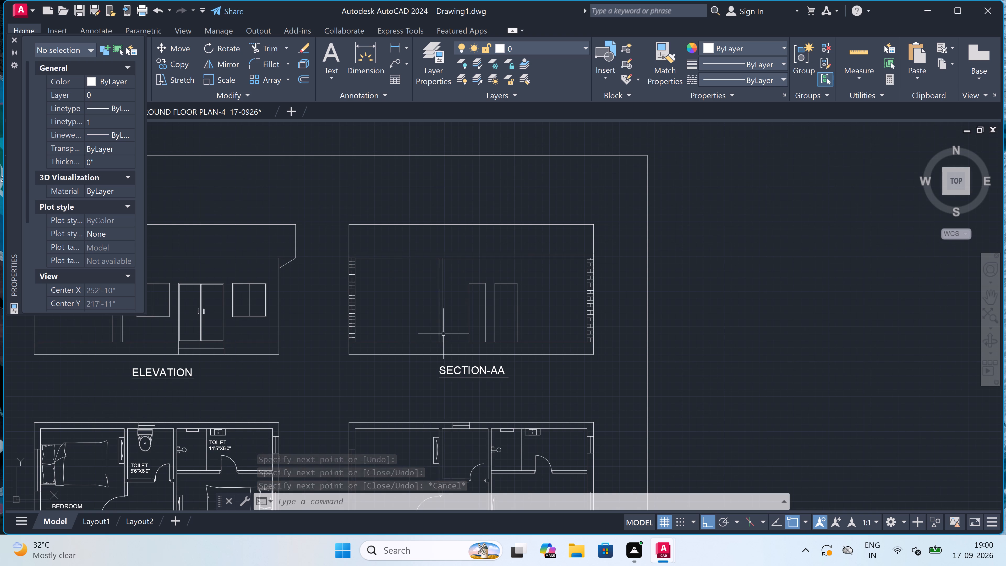
scroll(443, 334, up, 4)
key(l)
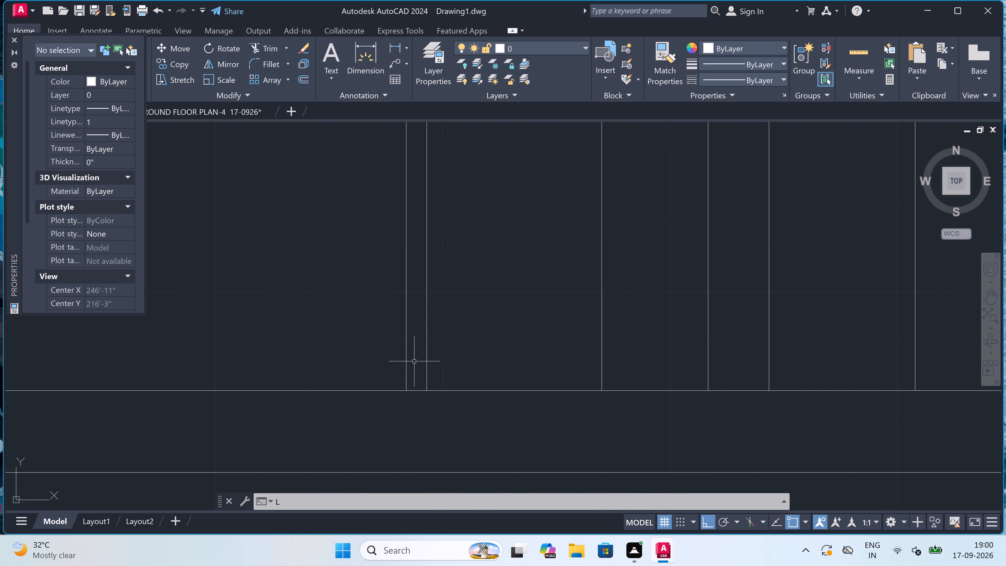
key(space)
scroll(403, 376, up, 2)
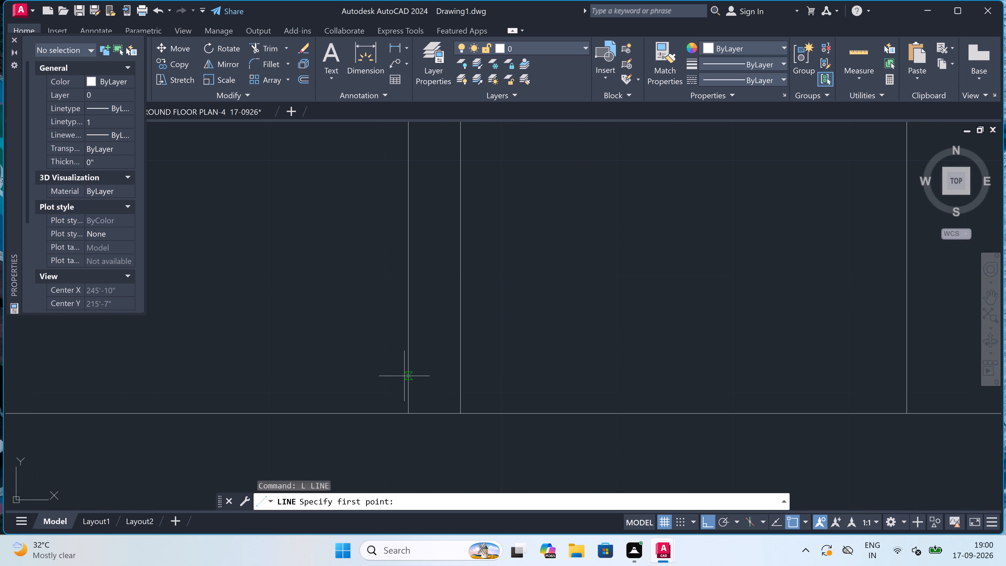
click(407, 382)
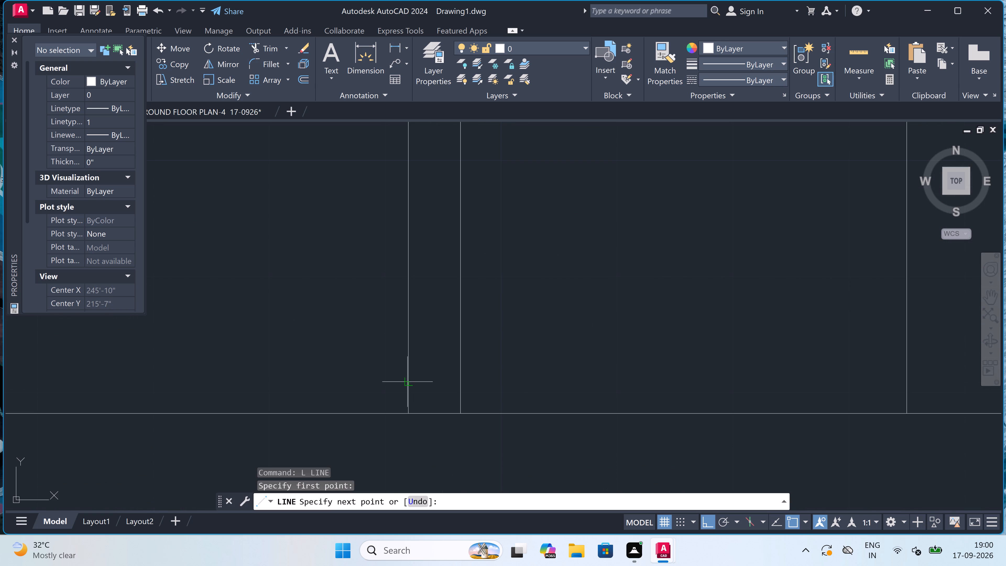
click(457, 381)
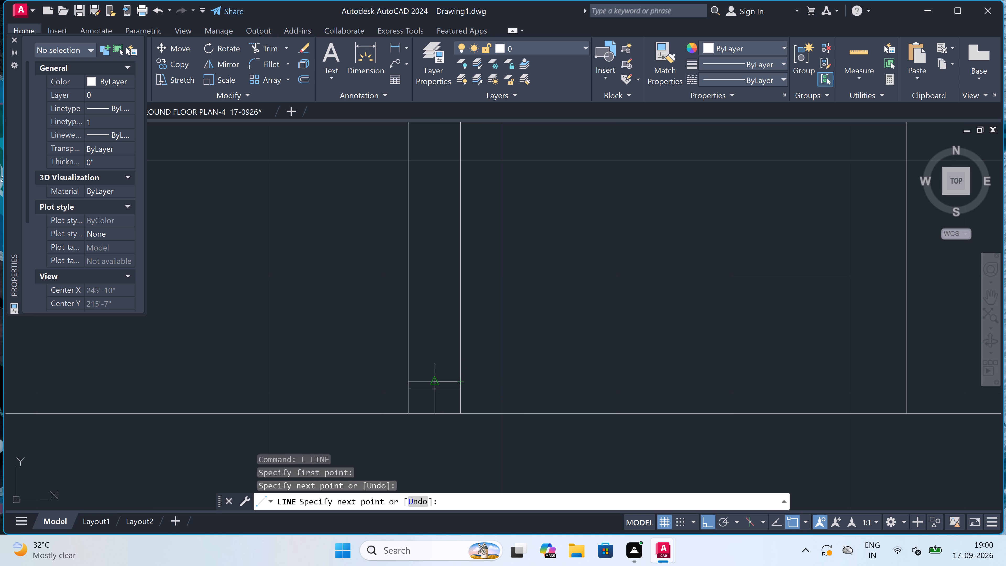
click(435, 379)
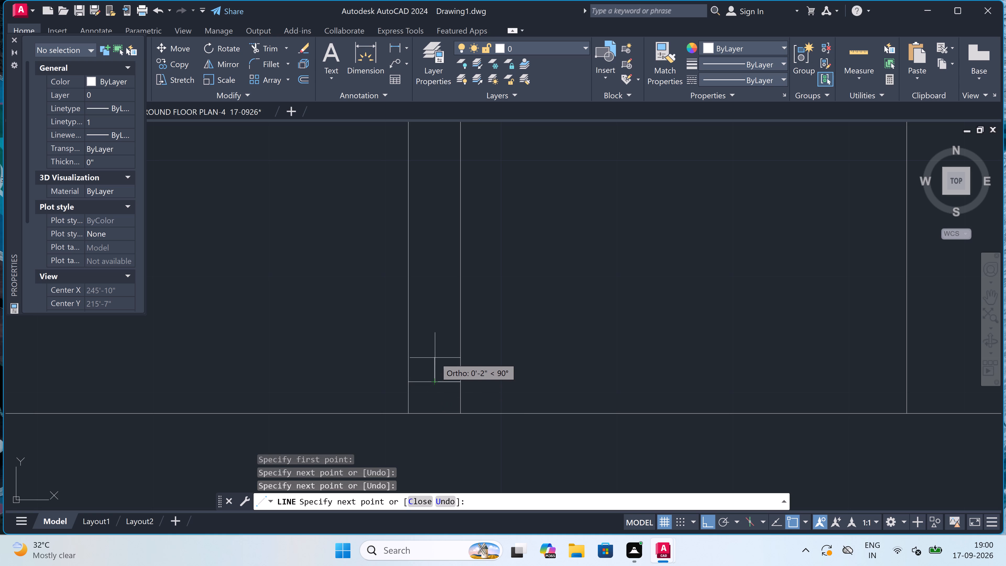
click(434, 355)
double_click(410, 353)
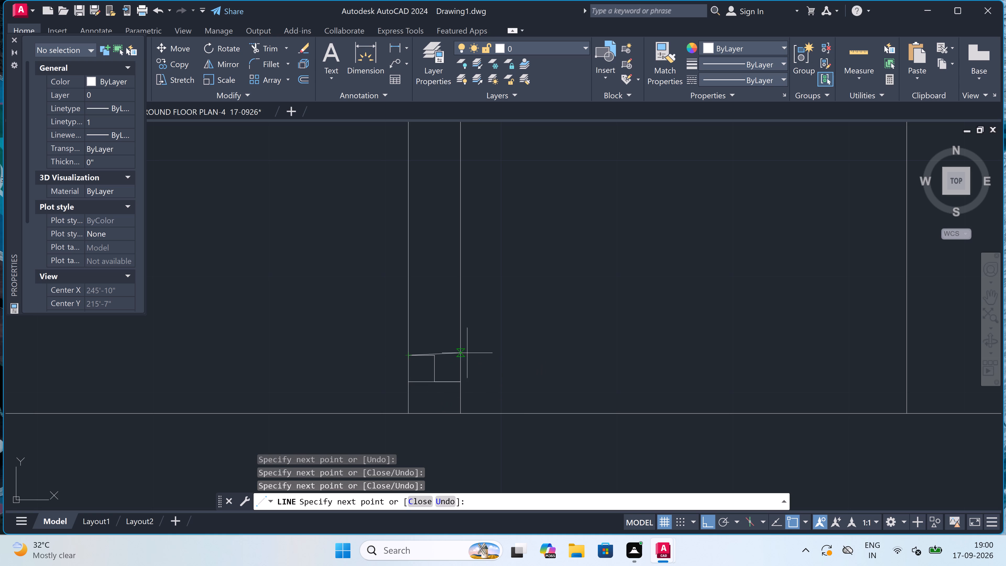
drag(461, 356, 452, 370)
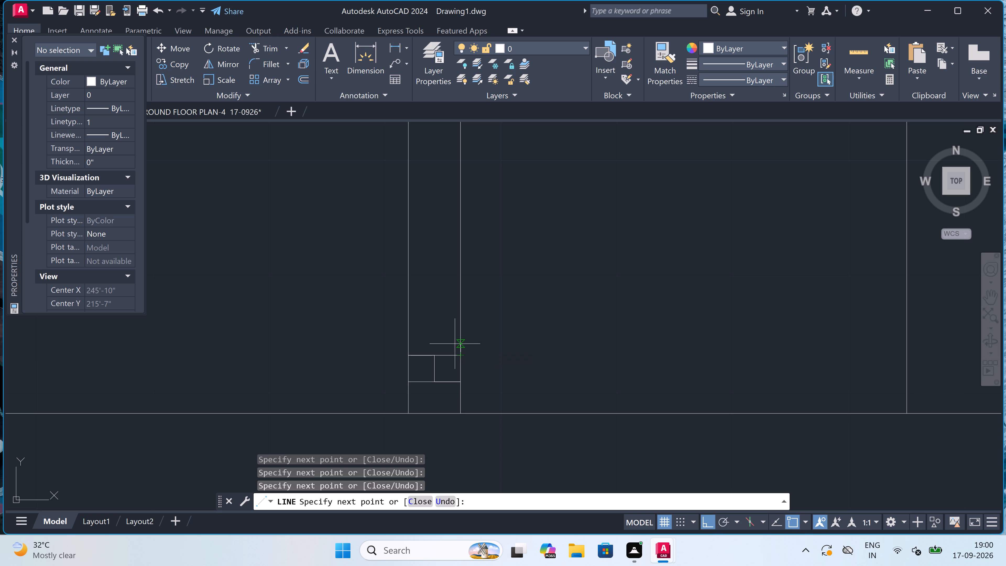
Continue the partition wall's brickwork upward with four more evenly spaced horizontal lines and centred vertical joints in alternate courses.
click(460, 329)
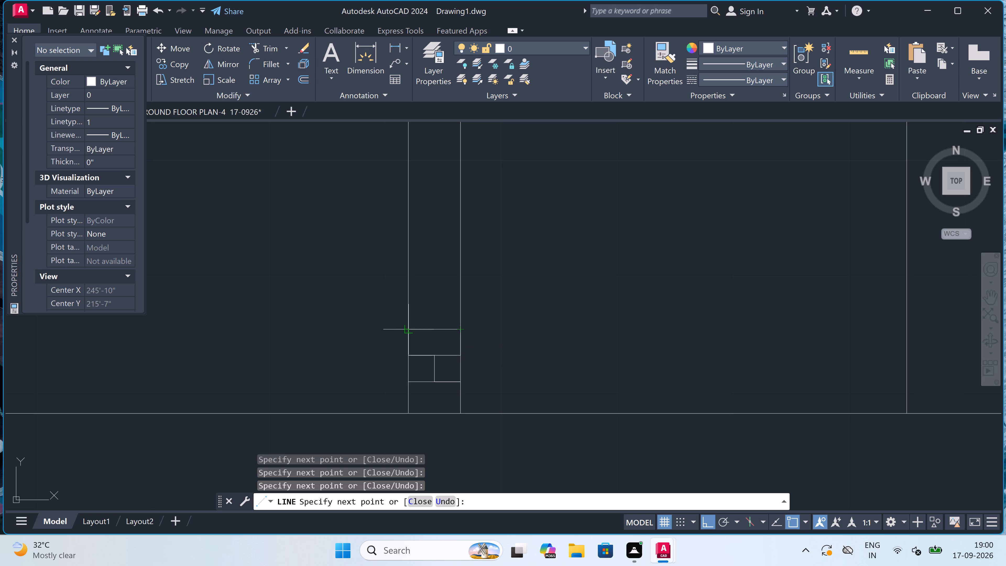
click(412, 326)
click(433, 328)
click(434, 302)
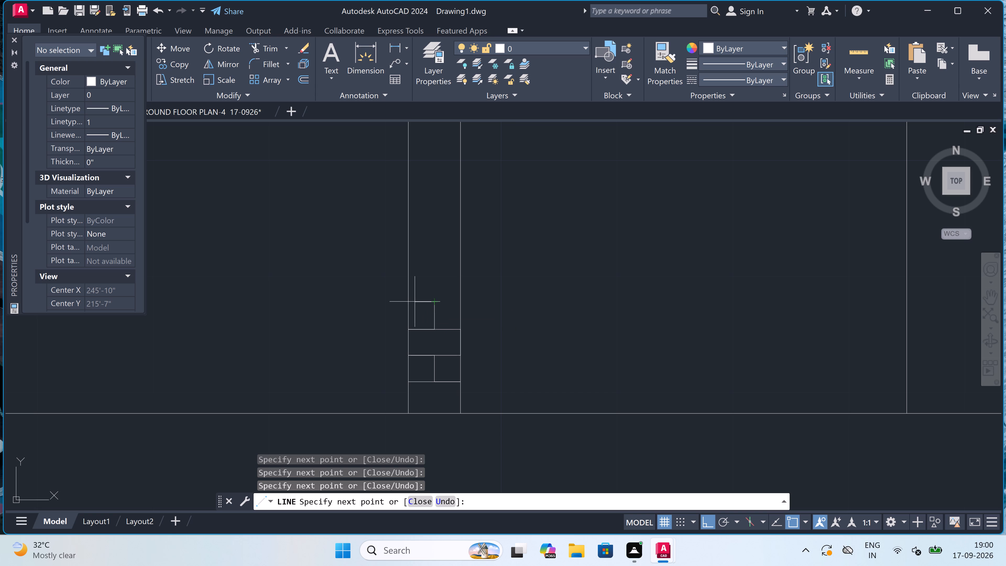
click(409, 301)
click(462, 299)
click(459, 274)
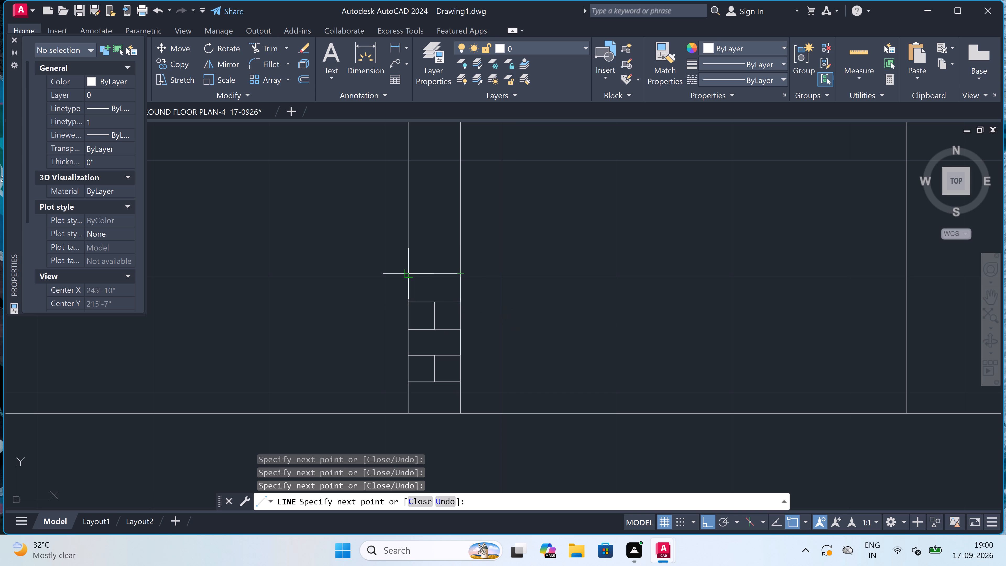
click(402, 272)
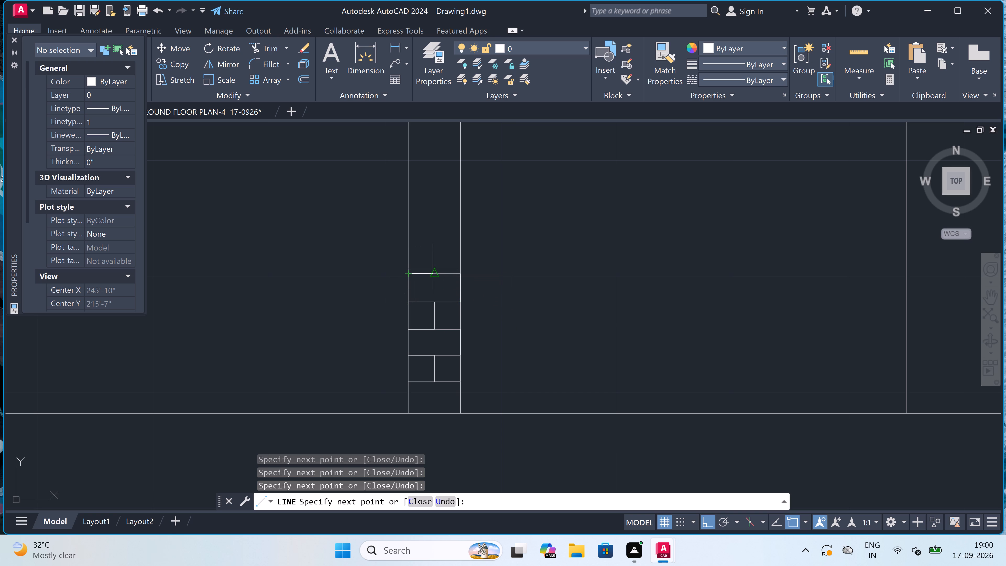
click(433, 271)
click(432, 244)
click(410, 245)
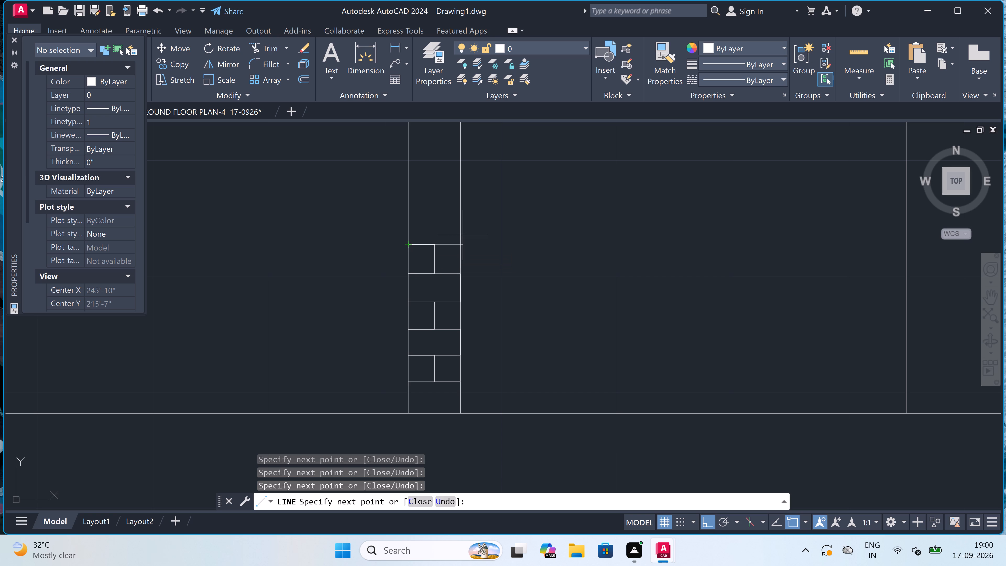
click(459, 243)
key(Escape)
Copy the inner partition wall's brick pattern in Section-AA and stack three copies directly above the original.
click(452, 238)
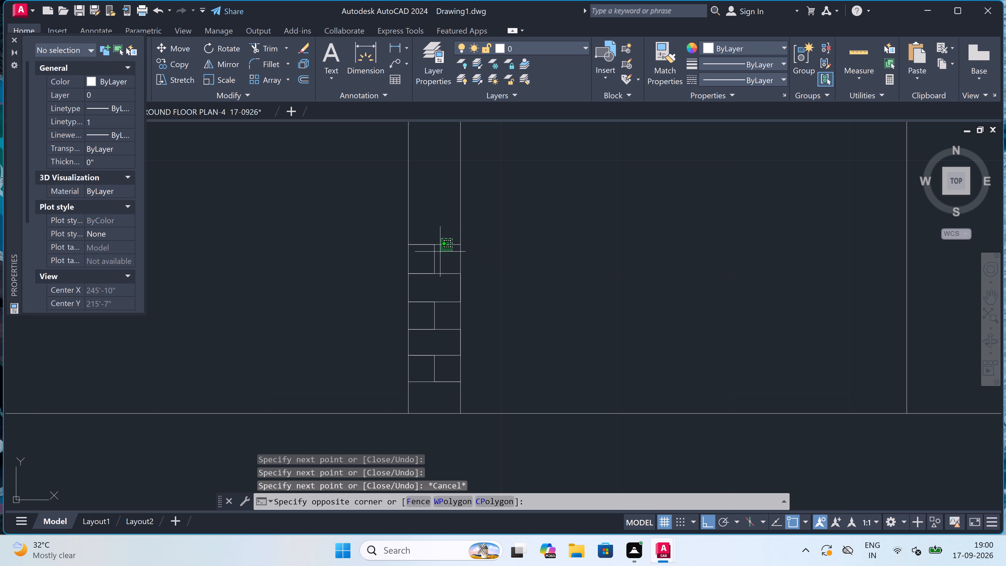
double_click(418, 397)
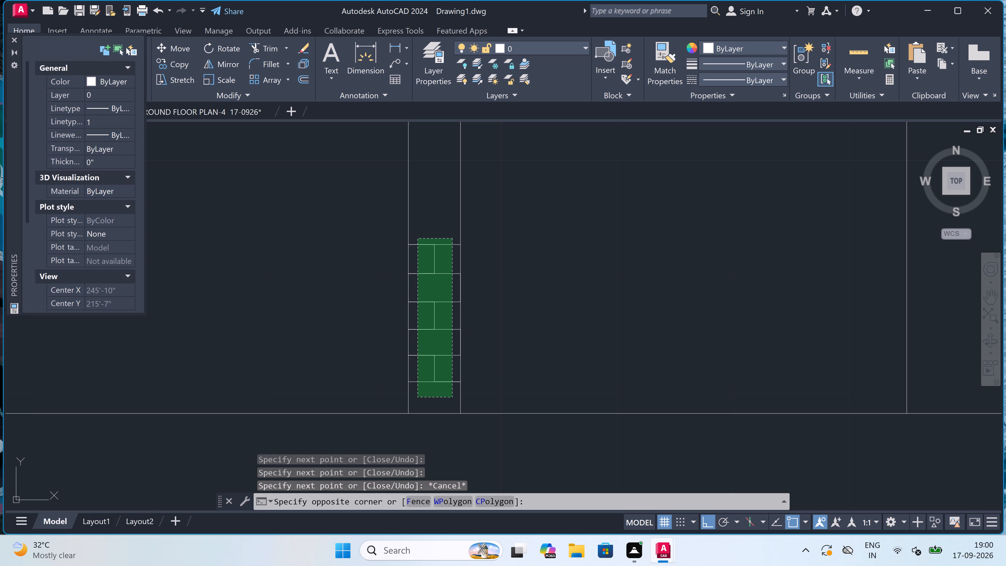
click(162, 67)
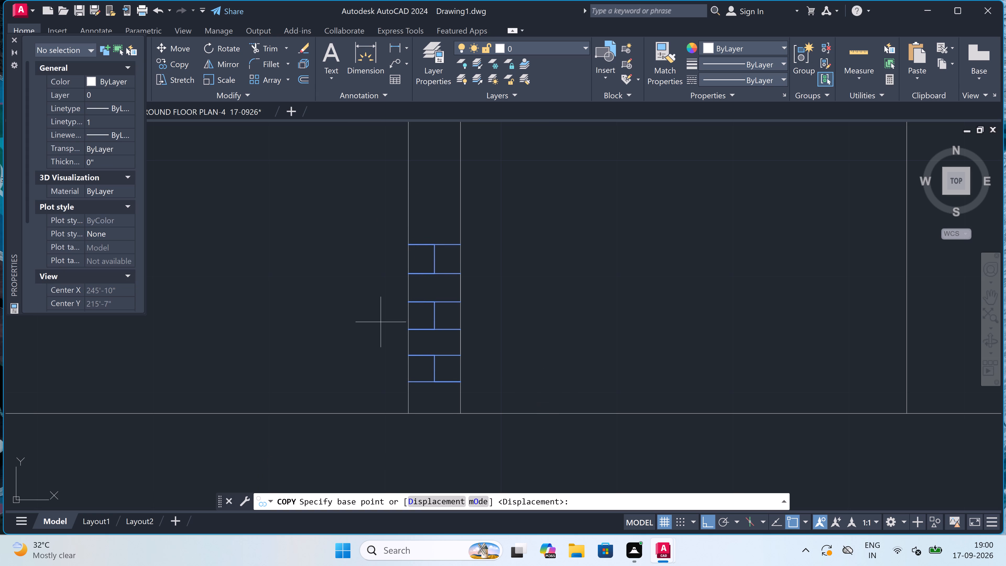
click(410, 380)
scroll(410, 371, down, 3)
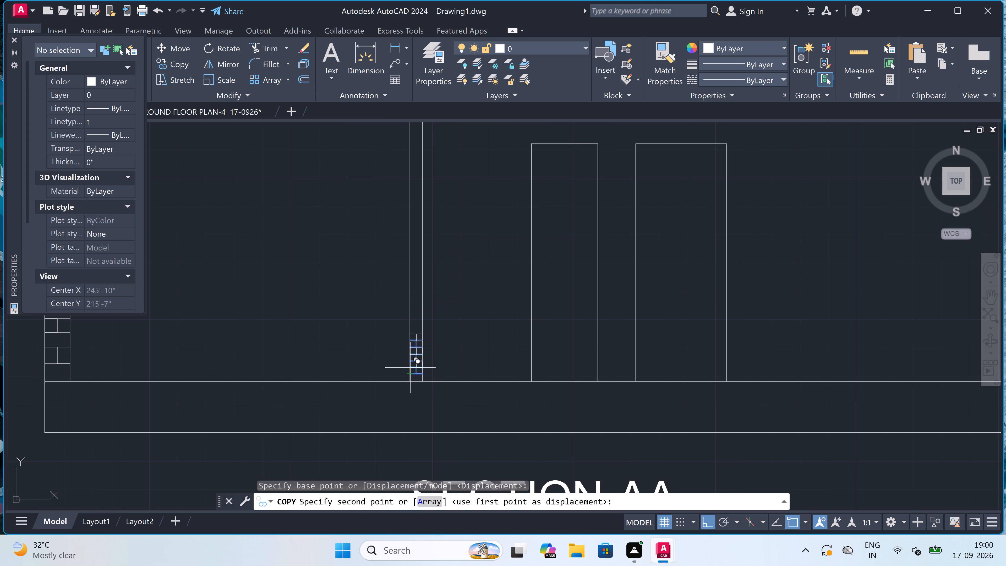
scroll(413, 324, up, 3)
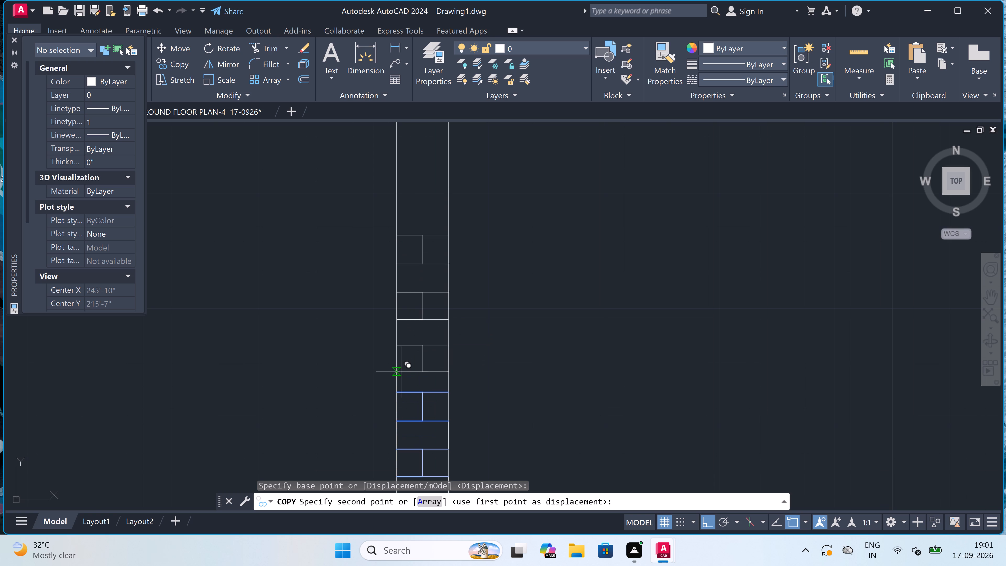
click(395, 365)
scroll(396, 364, down, 3)
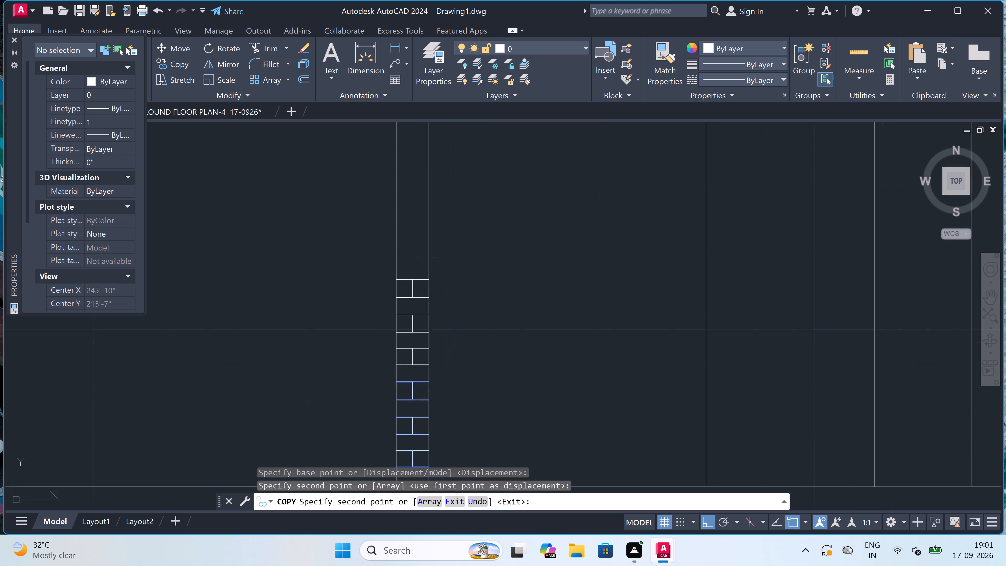
scroll(392, 312, up, 3)
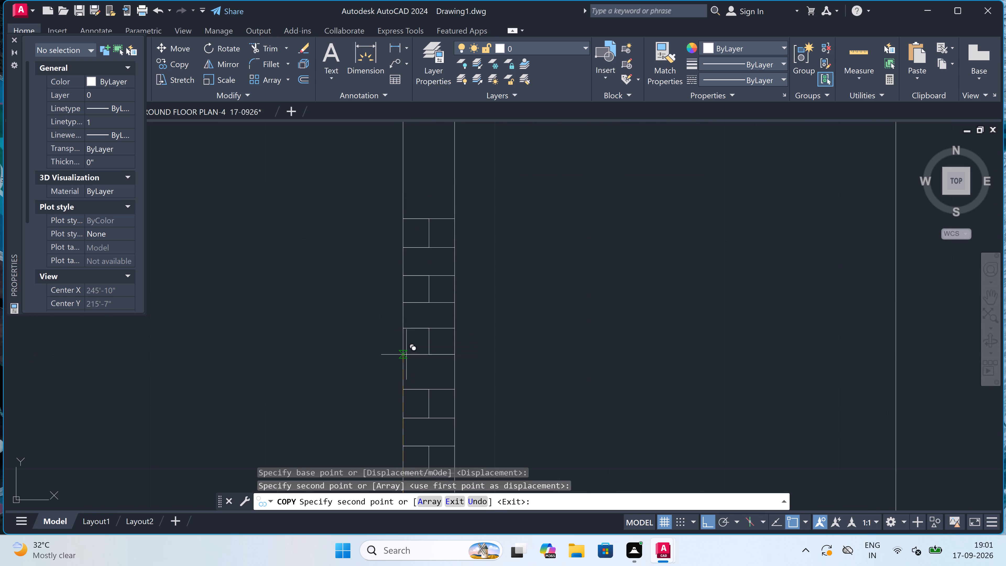
click(403, 358)
scroll(403, 358, down, 2)
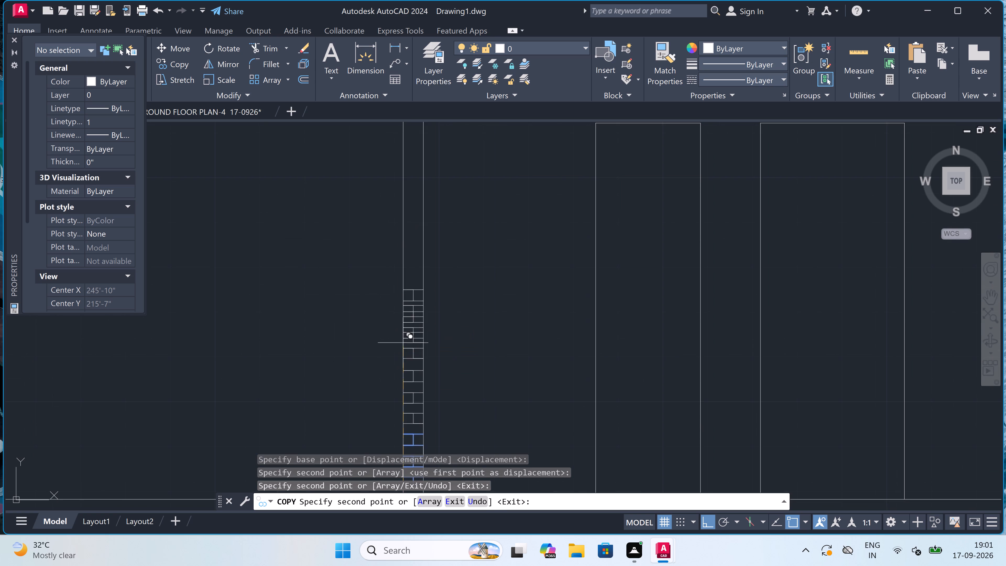
scroll(401, 282, up, 2)
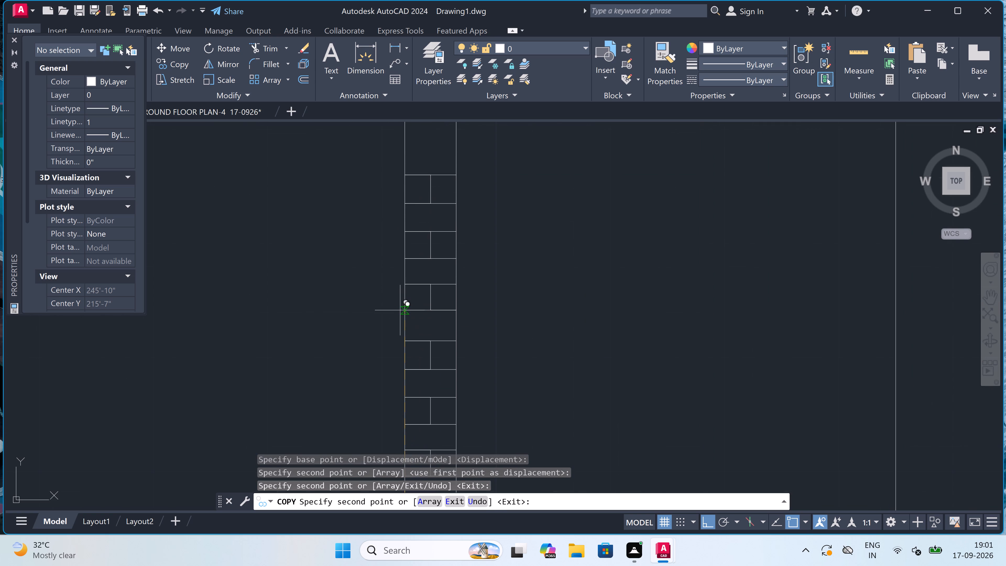
click(402, 308)
Place four more stacked copies of the brick pattern up the partition wall to just below the slab.
scroll(402, 308, down, 4)
scroll(402, 271, up, 5)
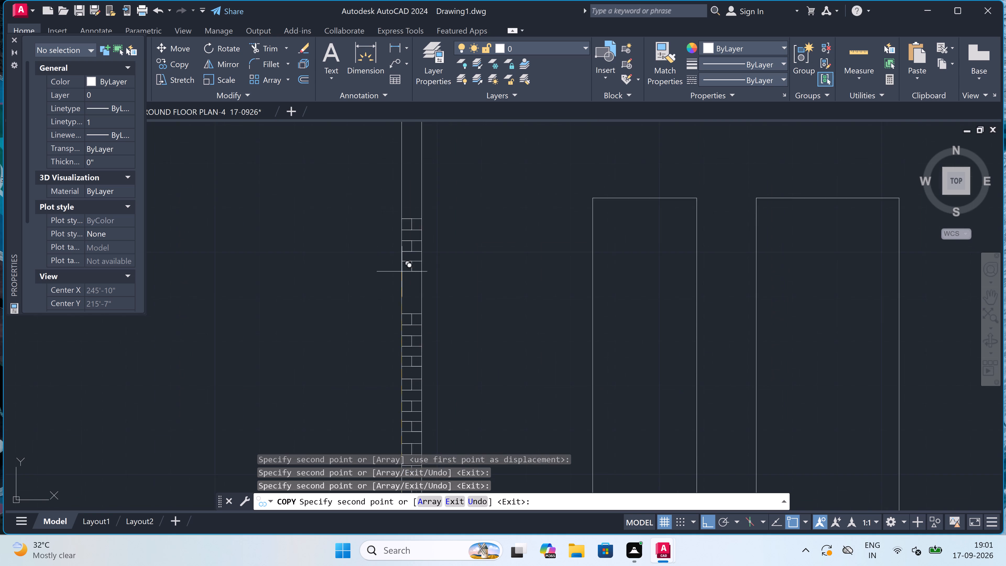
click(401, 349)
scroll(401, 349, down, 3)
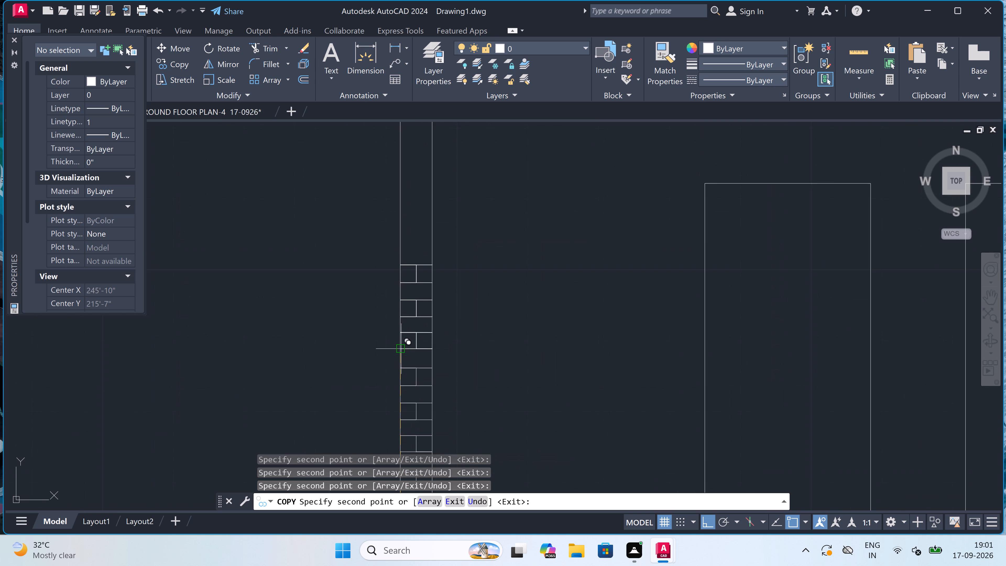
scroll(399, 264, up, 2)
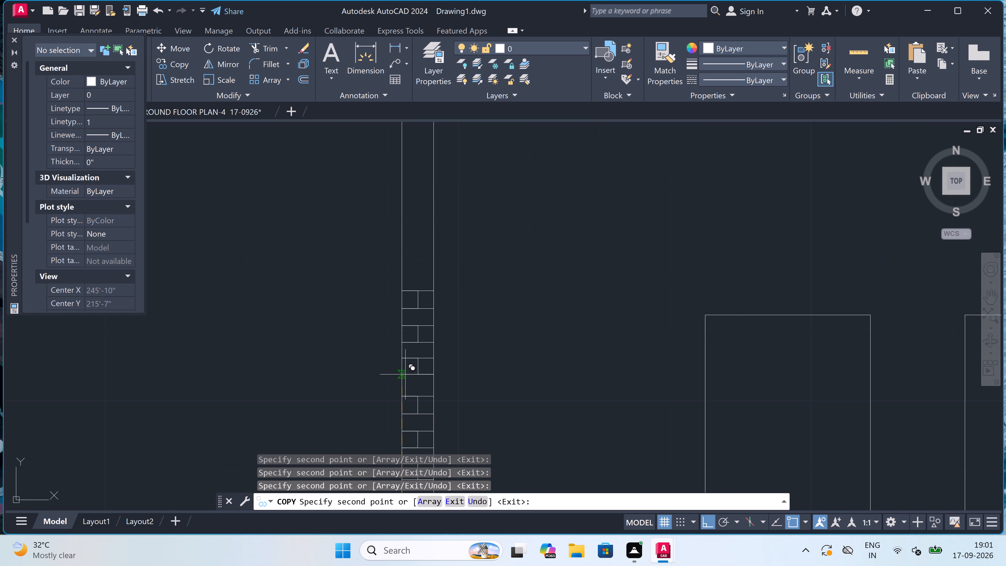
click(404, 375)
scroll(403, 375, down, 2)
scroll(393, 305, up, 2)
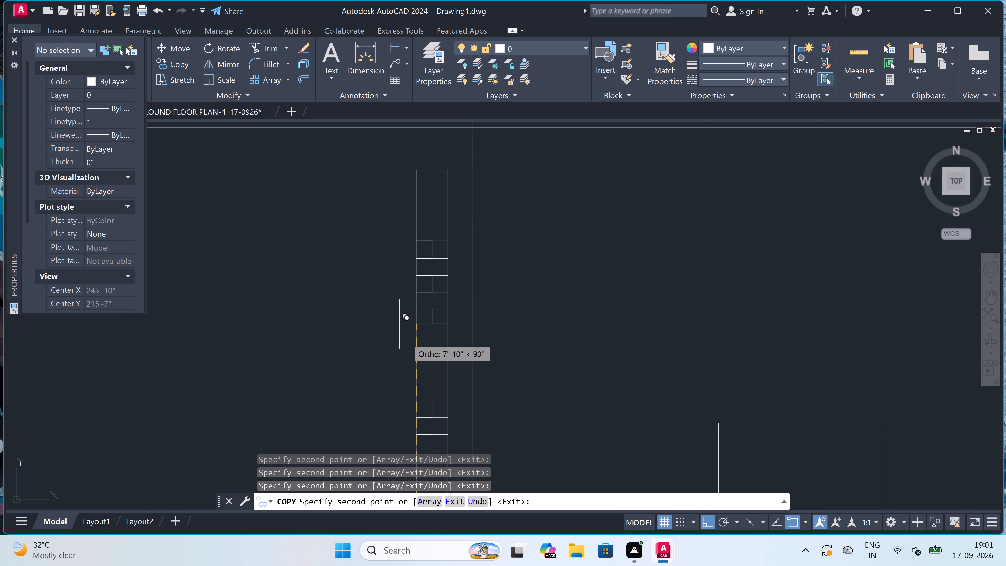
click(416, 382)
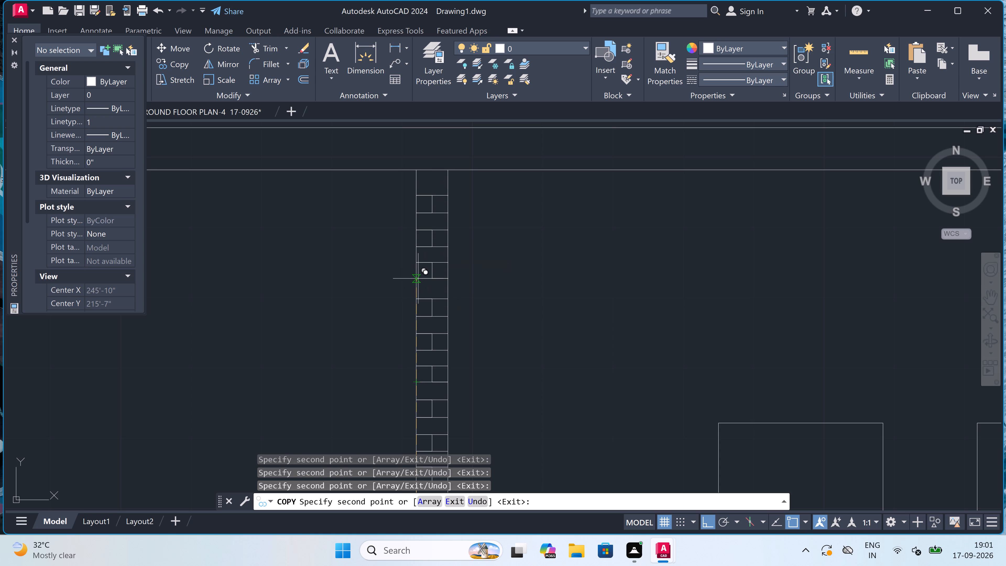
click(418, 278)
scroll(413, 276, down, 3)
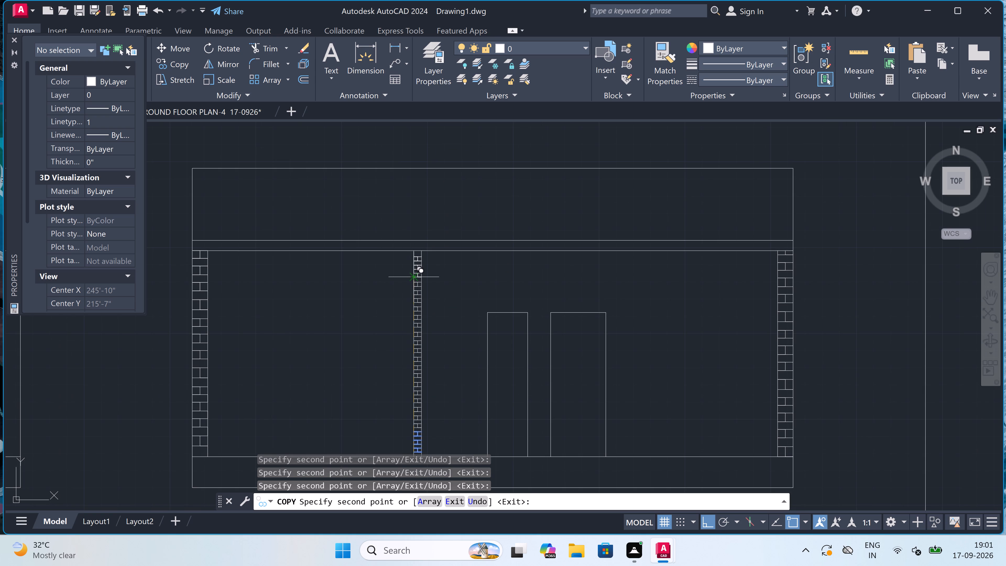
key(Escape)
Draw a vertical line from the slab's top to Section-AA's top edge, just inside the left edge, forming the parapet's inner face.
scroll(413, 276, down, 2)
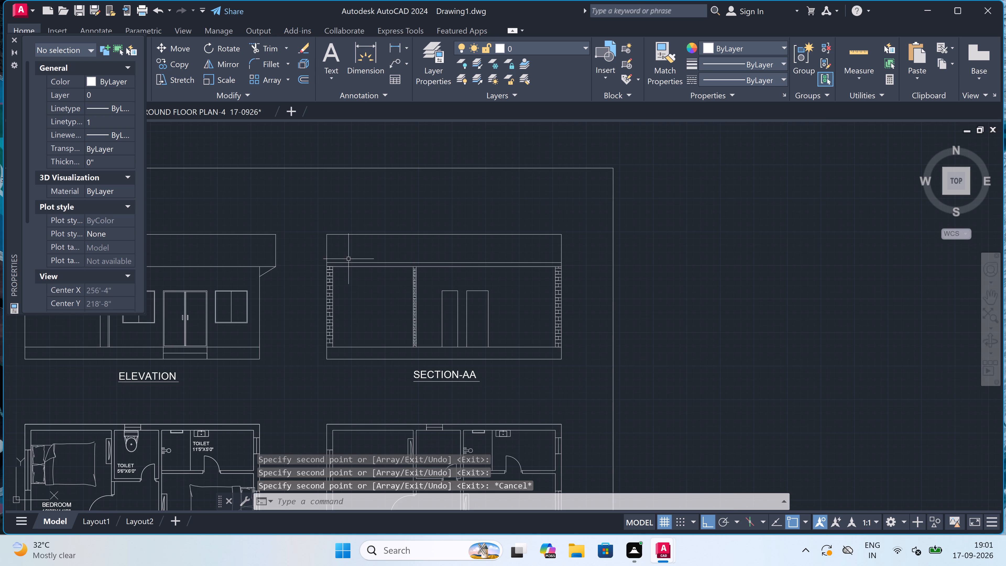
scroll(327, 249, up, 4)
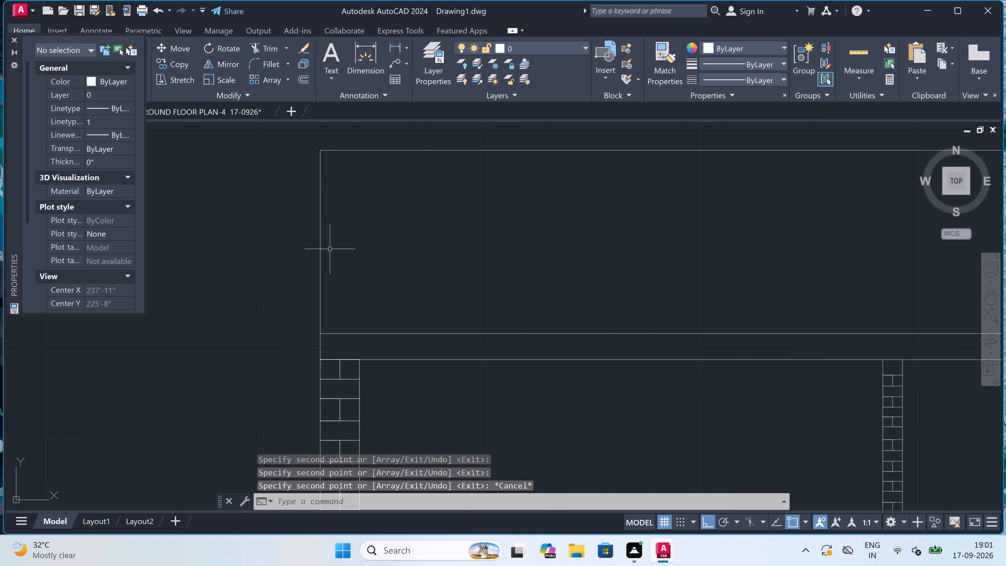
key(l)
key(space)
click(341, 332)
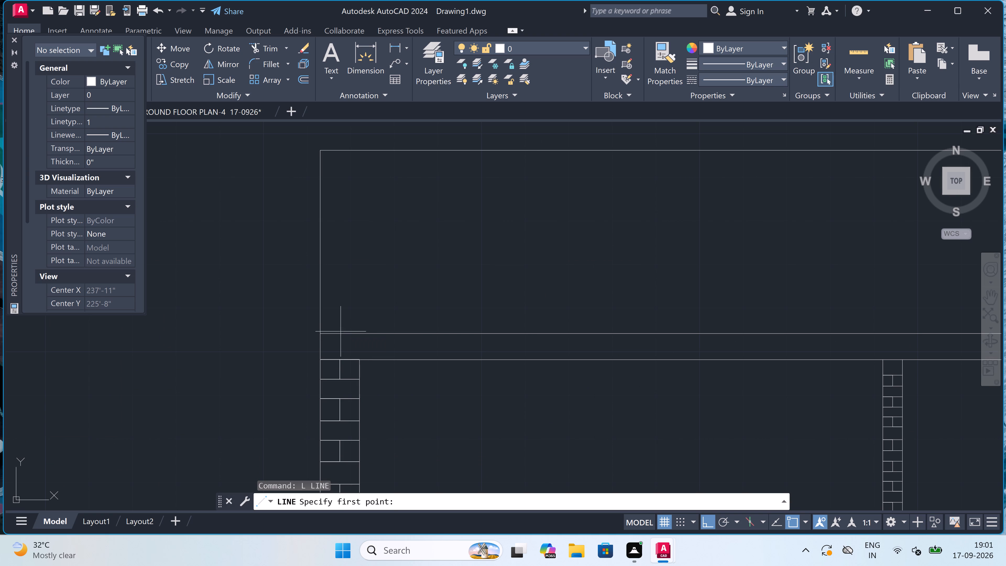
click(342, 148)
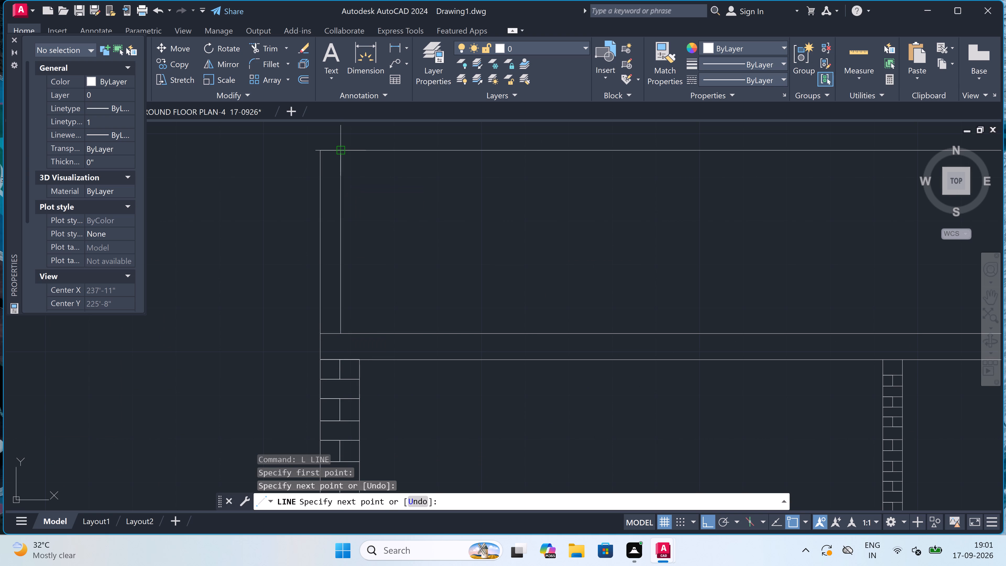
key(Escape)
Draw the first horizontal brick-joint line across the left parapet strip, just above the slab.
key(l)
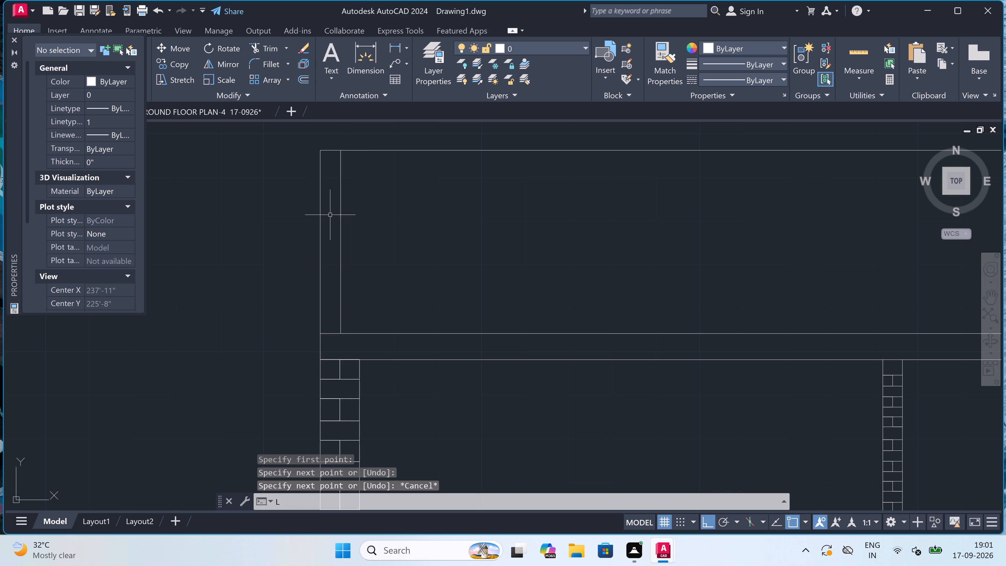
key(space)
scroll(319, 292, up, 2)
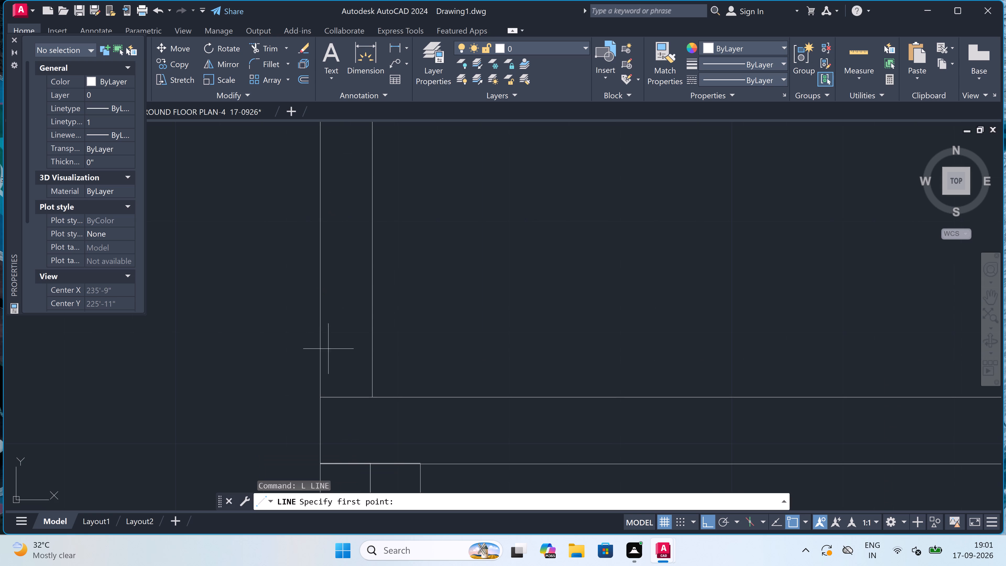
click(322, 364)
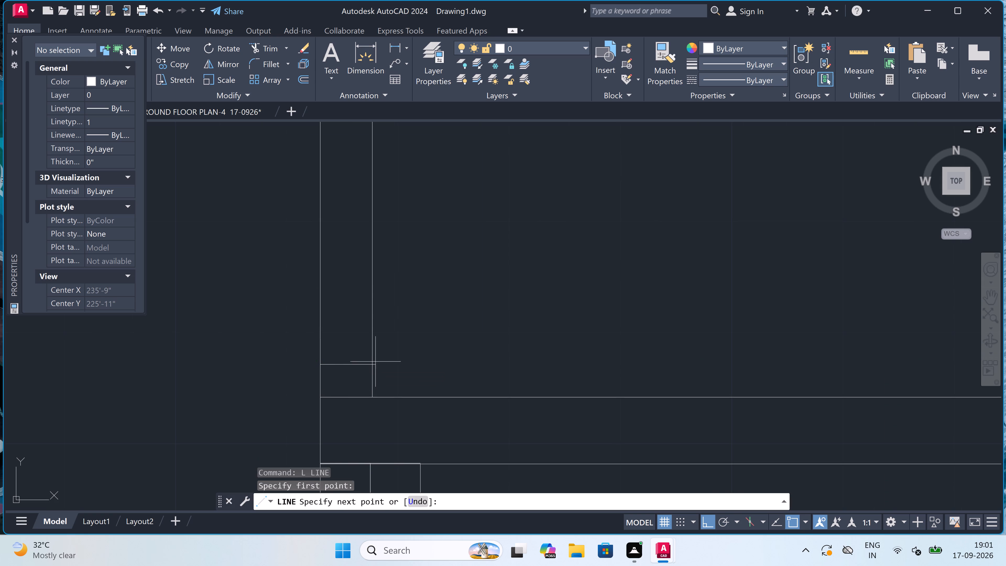
click(373, 362)
key(Escape)
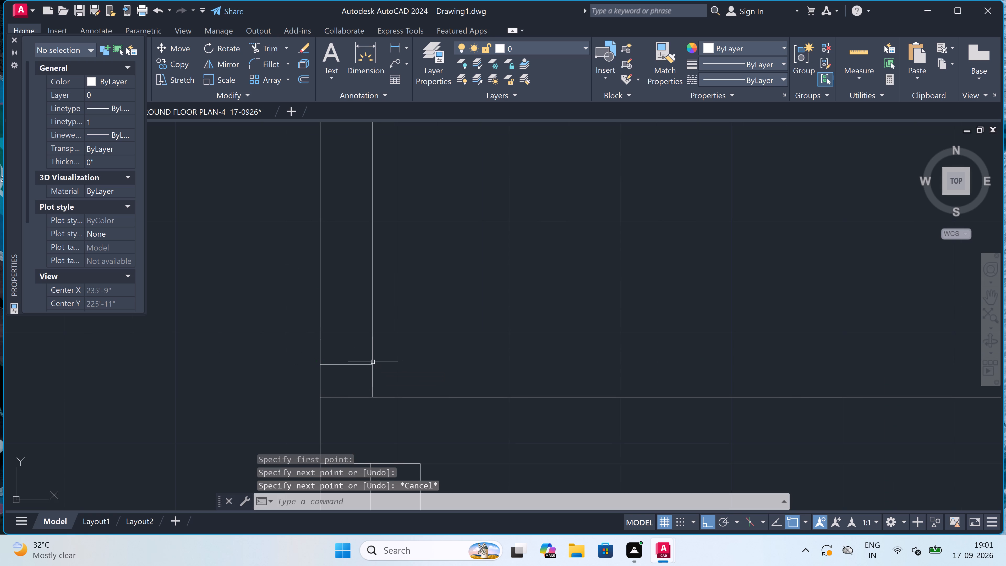
Draw a continuous zigzag line up the left parapet strip, adding four roughly evenly spaced horizontal brick joints above the first one.
key(space)
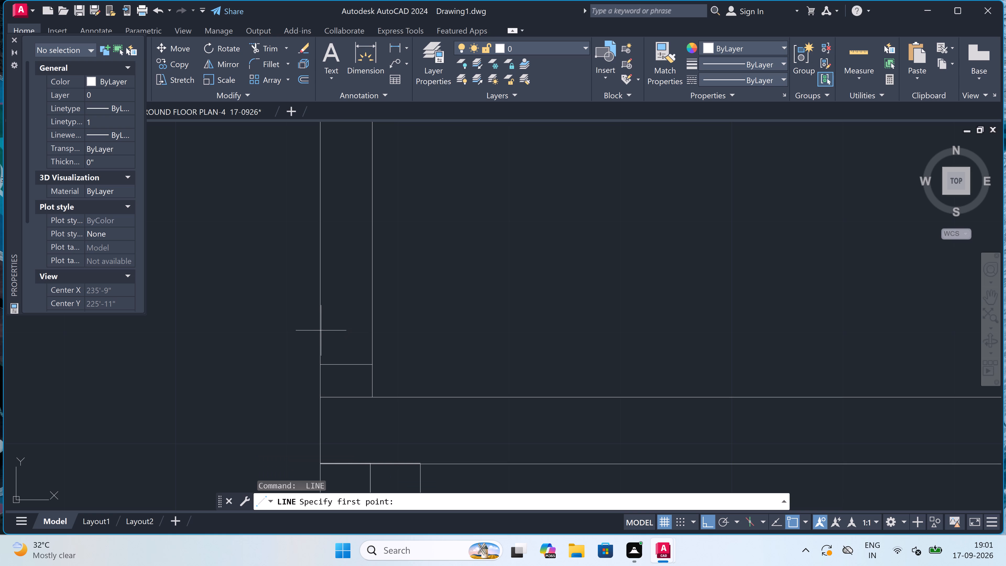
click(321, 338)
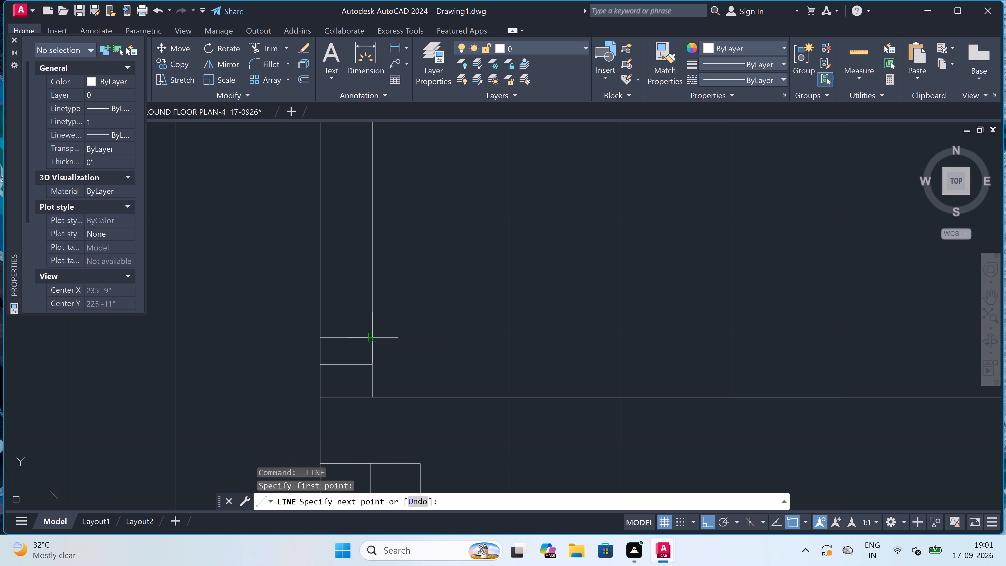
click(371, 334)
drag(369, 306, 366, 307)
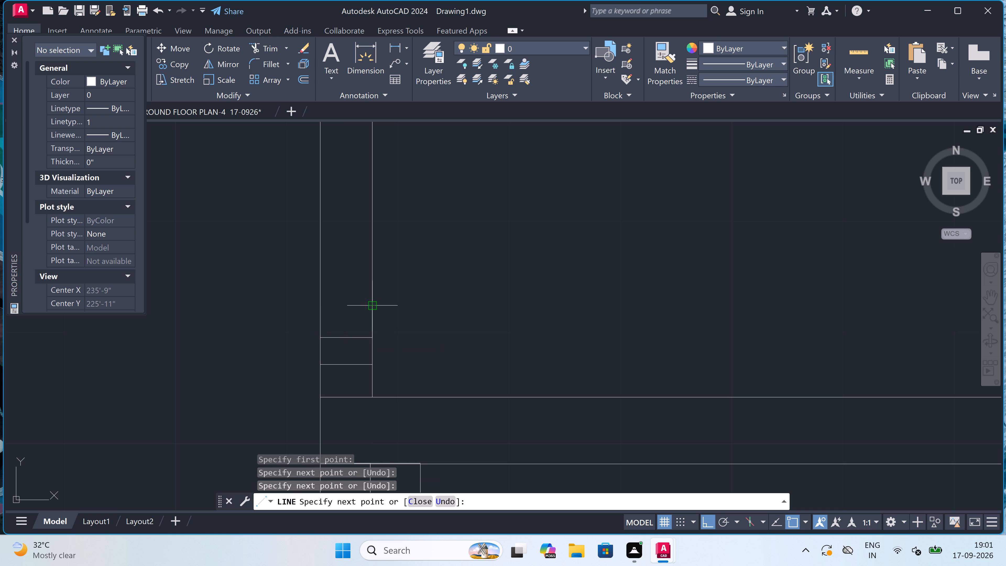
click(318, 303)
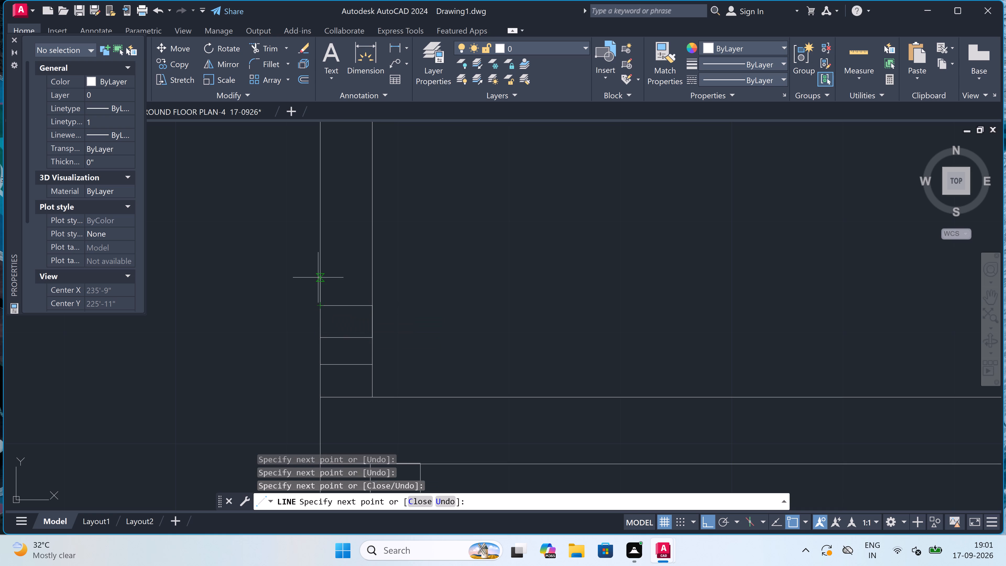
click(319, 273)
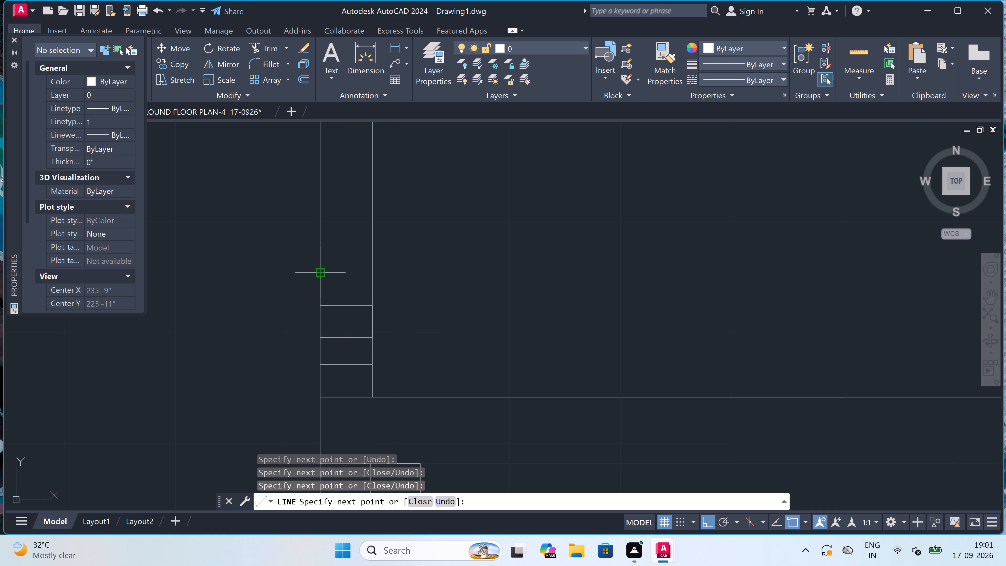
click(371, 272)
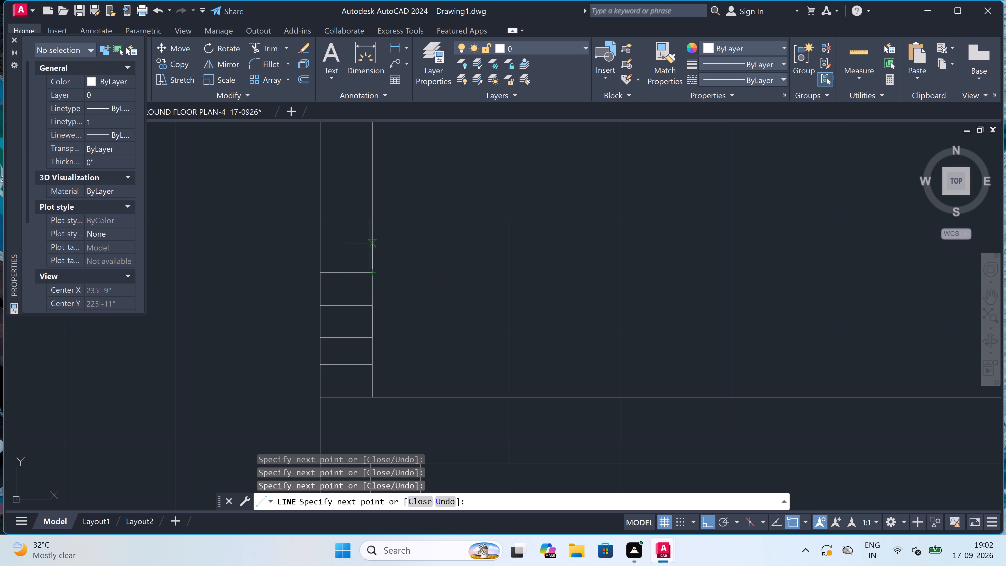
drag(371, 237, 369, 237)
click(318, 238)
Continue the zigzag line up the left parapet with four more horizontal brick joints between its outer and inner faces.
scroll(318, 238, down, 2)
scroll(312, 209, up, 3)
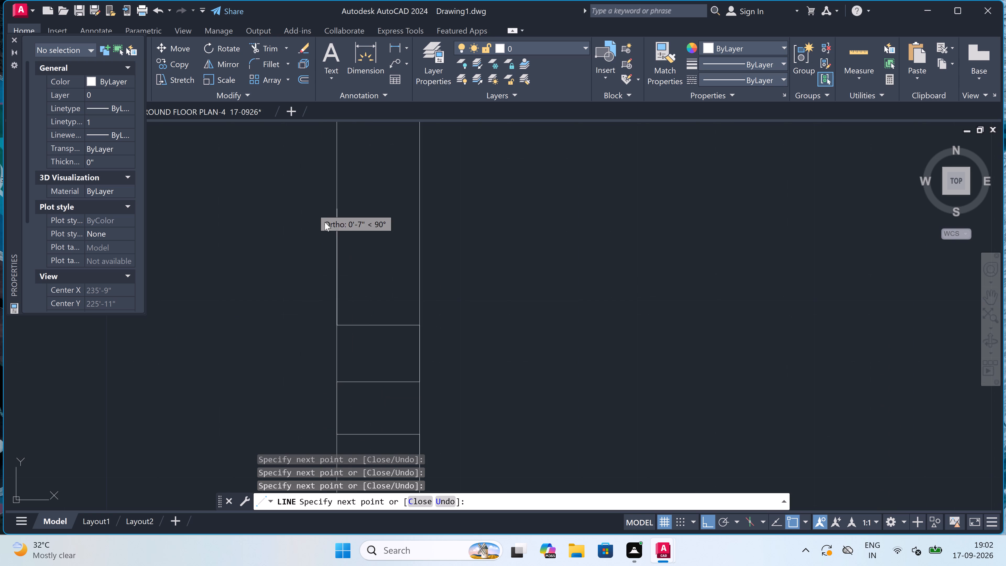
click(338, 284)
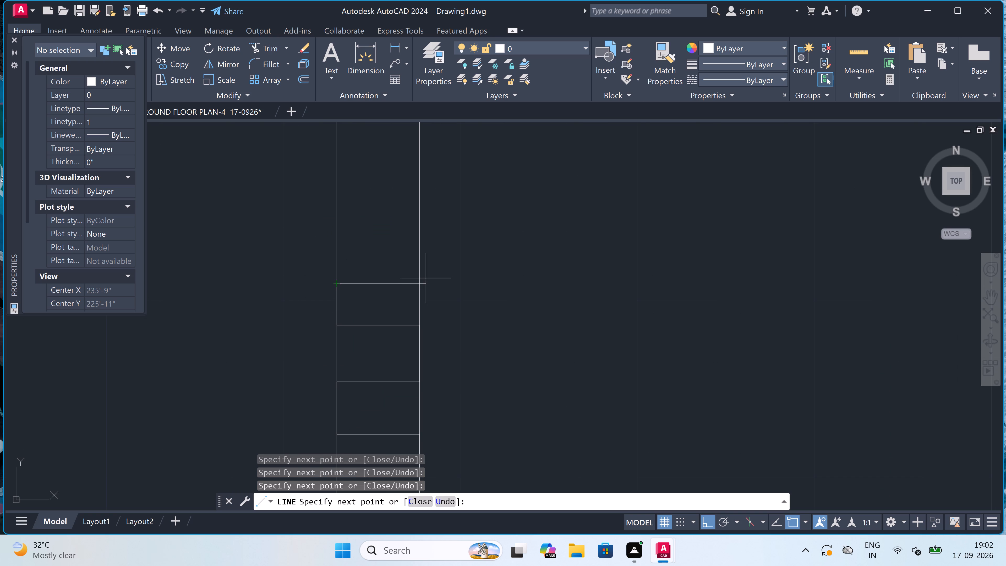
click(420, 286)
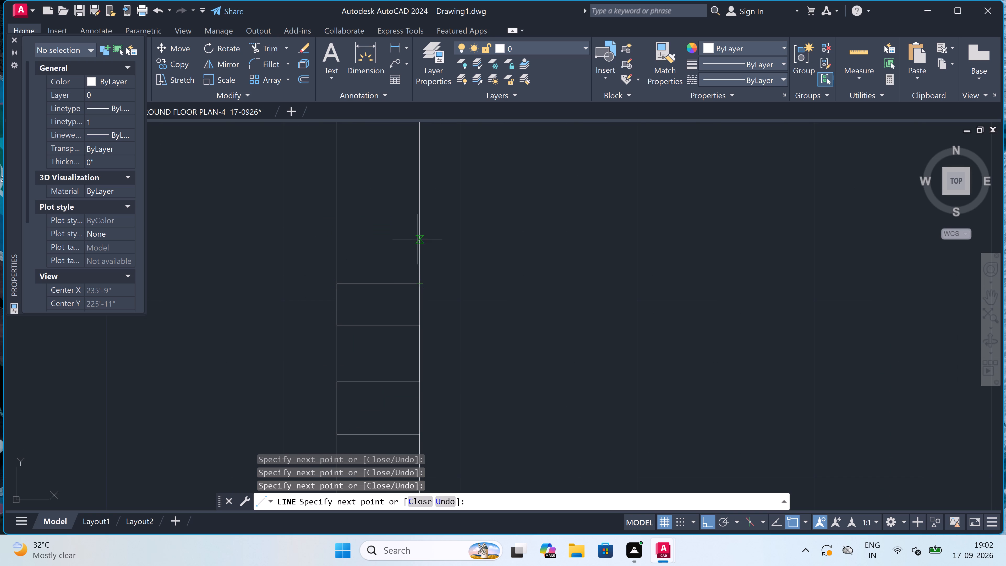
click(418, 237)
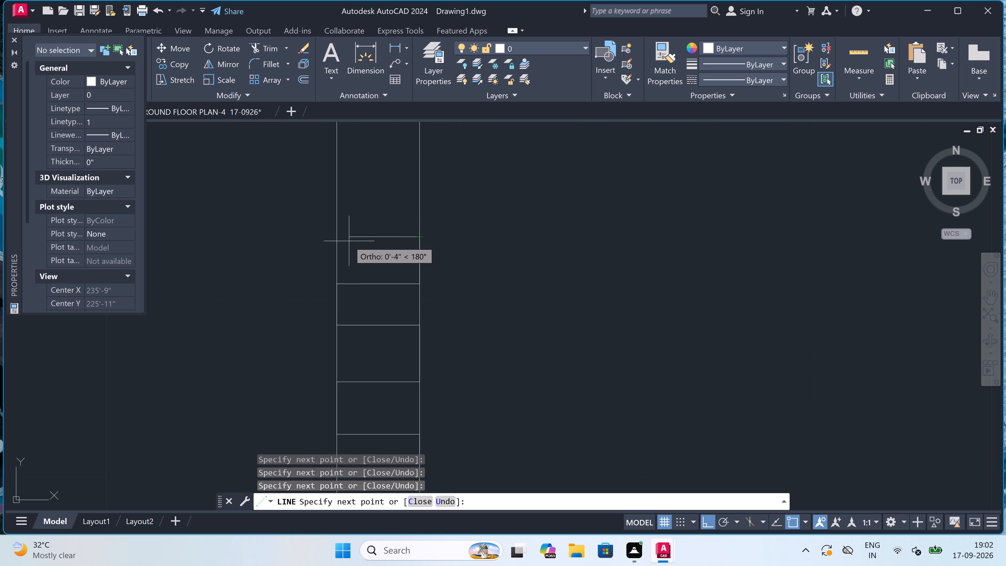
click(340, 233)
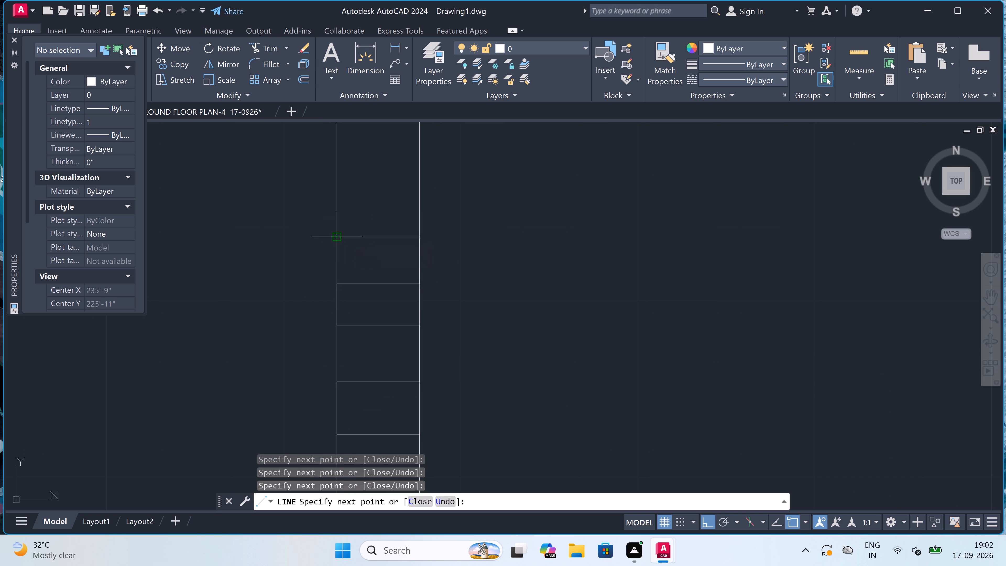
scroll(340, 233, down, 3)
scroll(344, 218, up, 3)
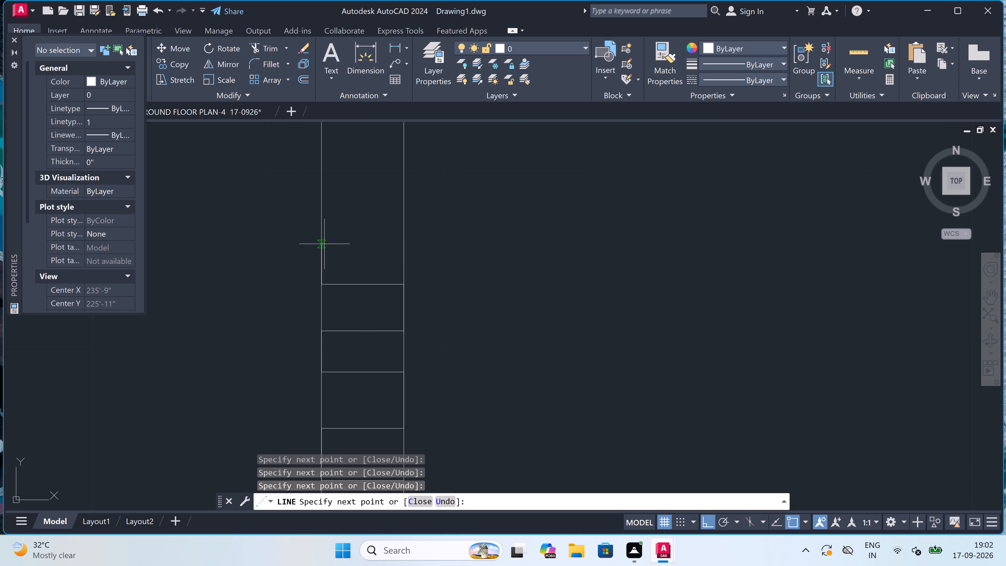
click(320, 238)
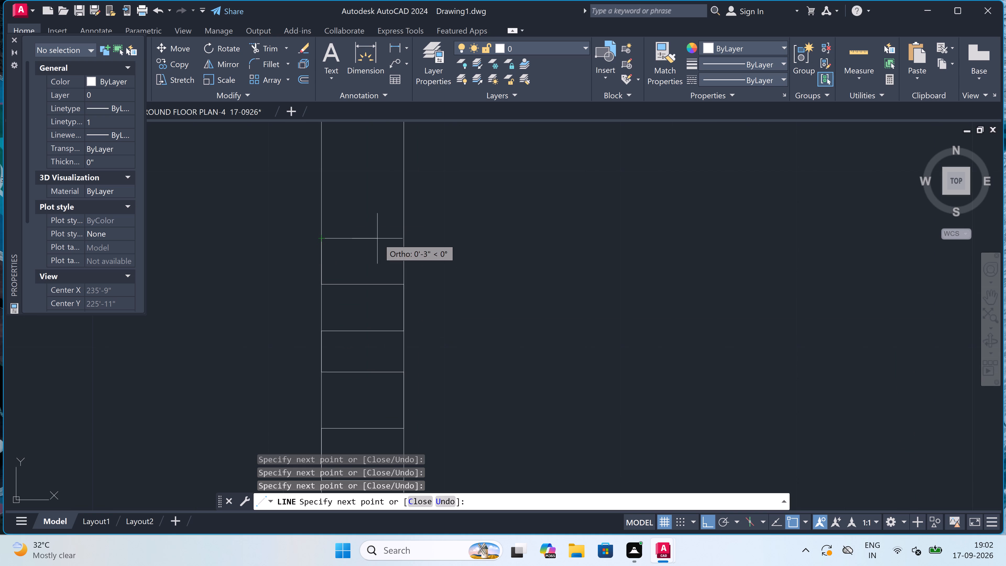
click(401, 236)
scroll(401, 236, down, 4)
scroll(401, 218, up, 4)
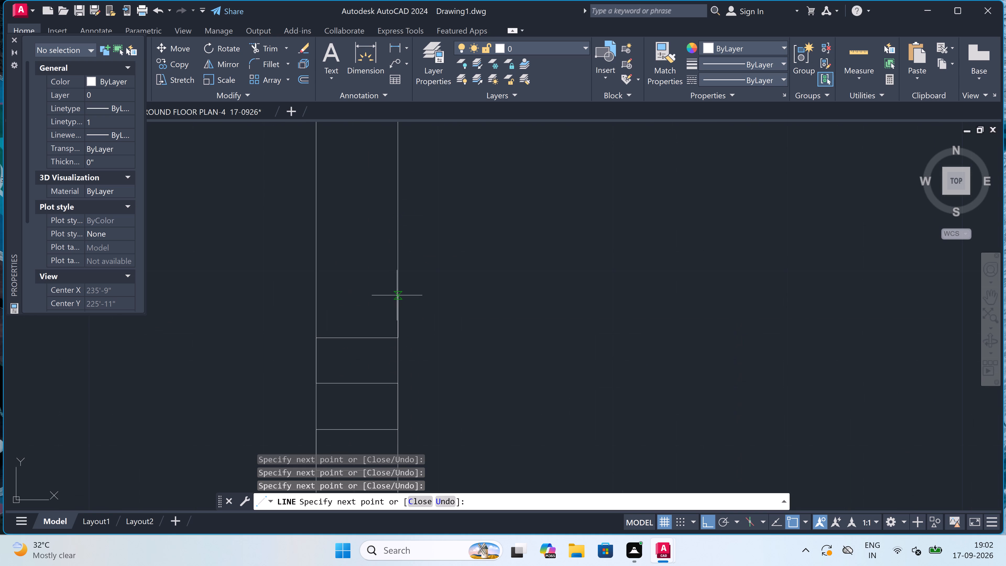
double_click(397, 295)
click(312, 291)
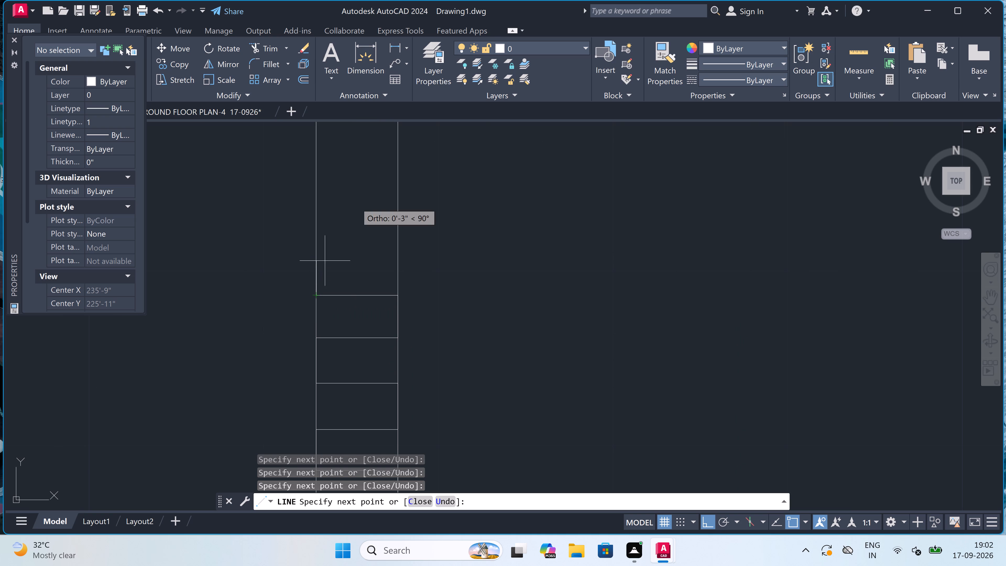
Add the last five horizontal brick joints up to just below the left parapet's top edge and end the line.
click(314, 249)
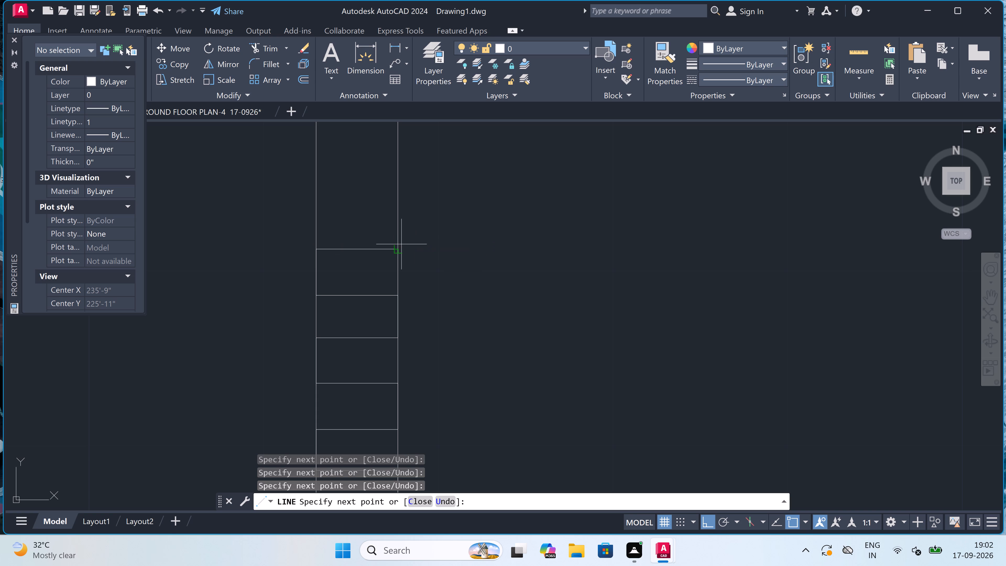
click(396, 246)
drag(397, 200, 393, 200)
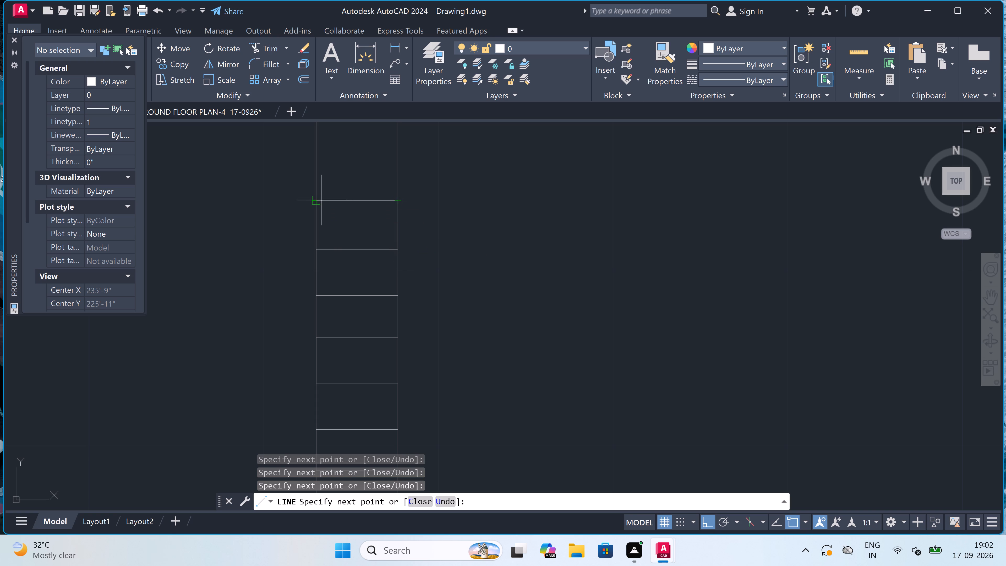
click(318, 200)
scroll(318, 200, down, 5)
scroll(316, 185, up, 4)
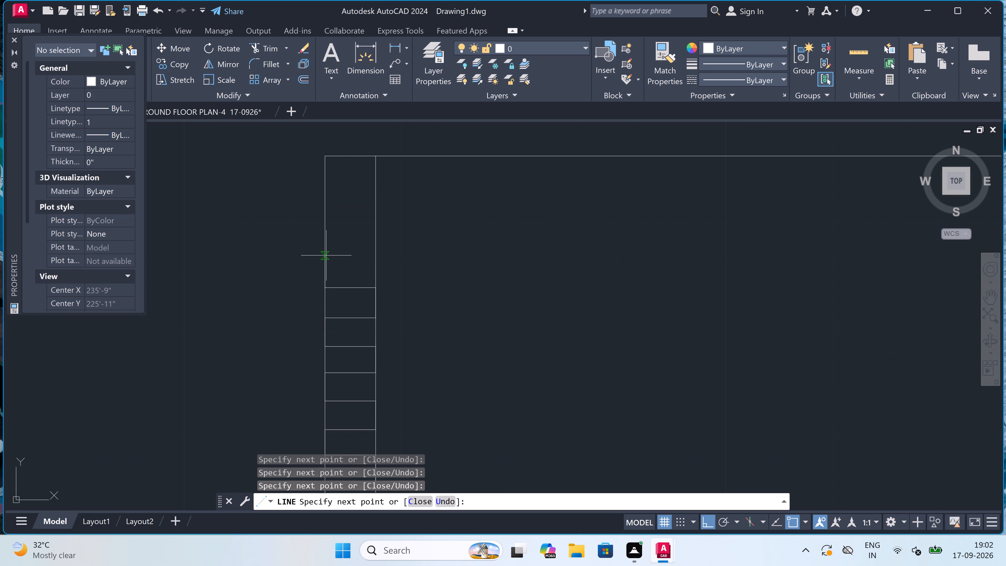
click(326, 254)
click(373, 253)
click(372, 222)
click(324, 217)
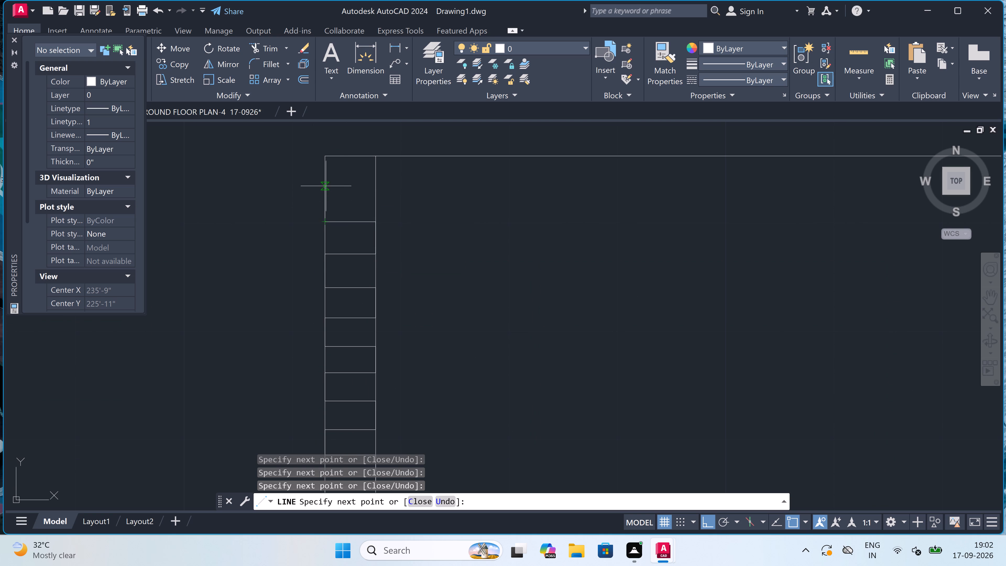
click(326, 186)
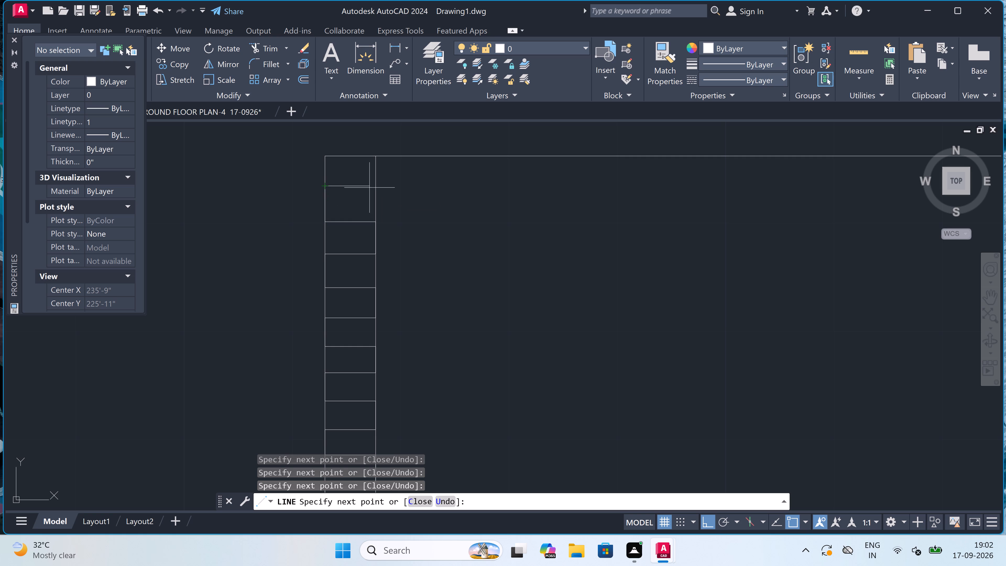
click(374, 189)
key(Escape)
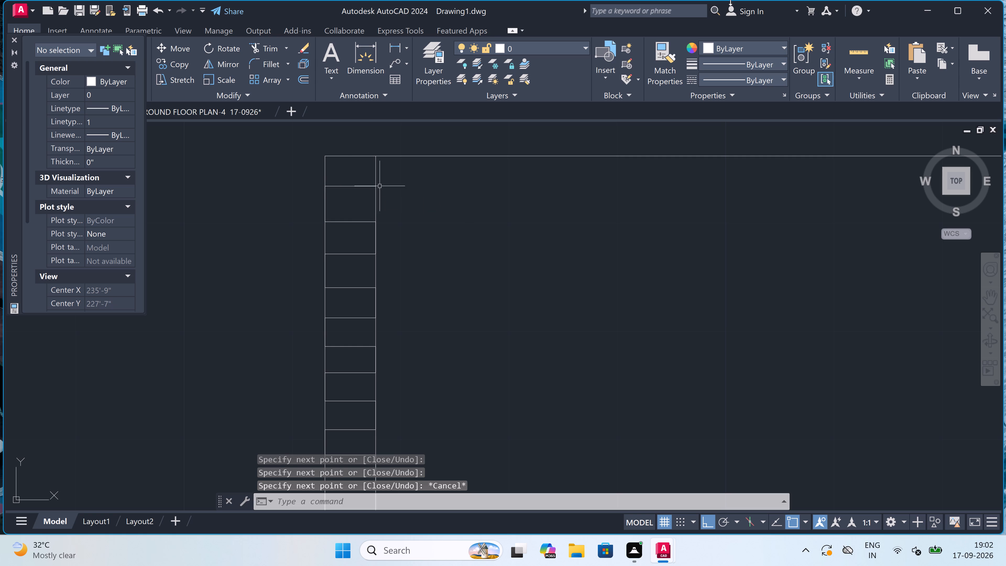
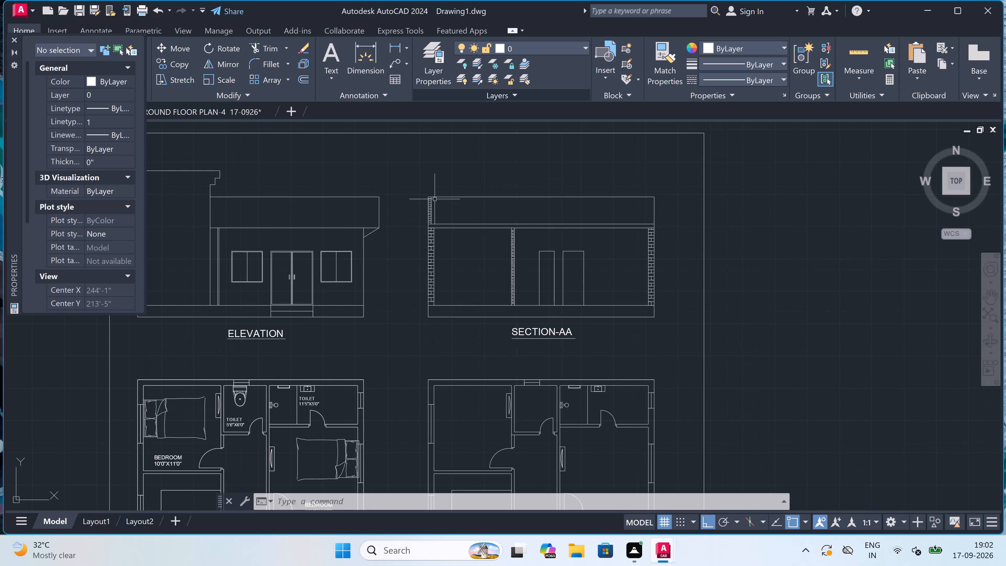
Draw a vertical line for the right parapet's inner face, from the top of the slab to the parapet's top edge in Section-AA.
scroll(435, 199, down, 1)
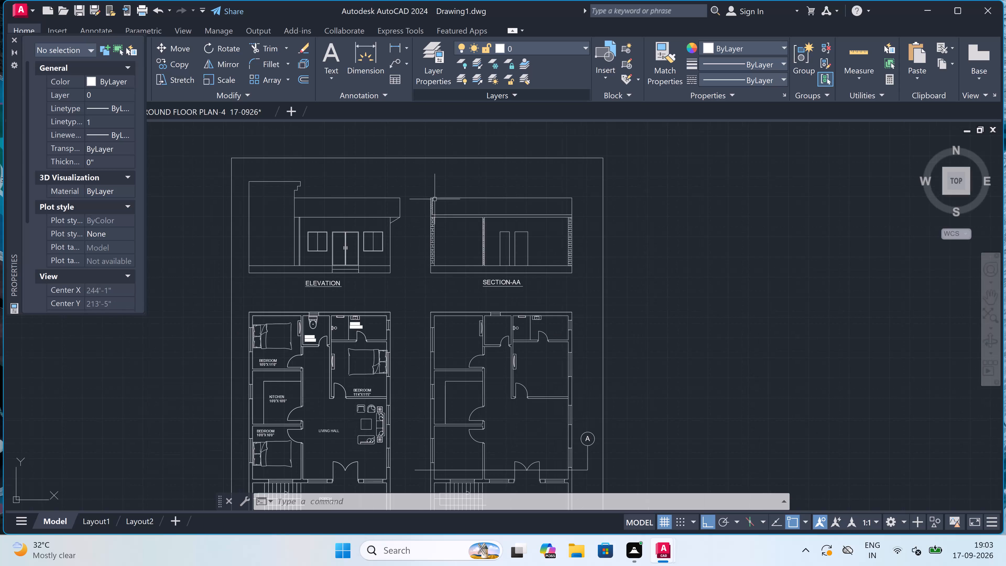
scroll(606, 191, up, 4)
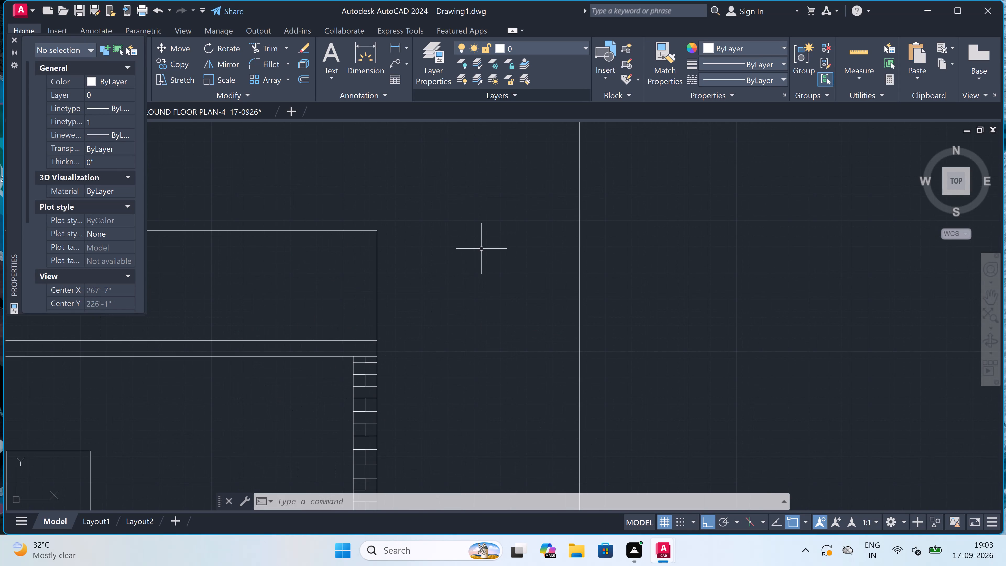
key(l)
key(space)
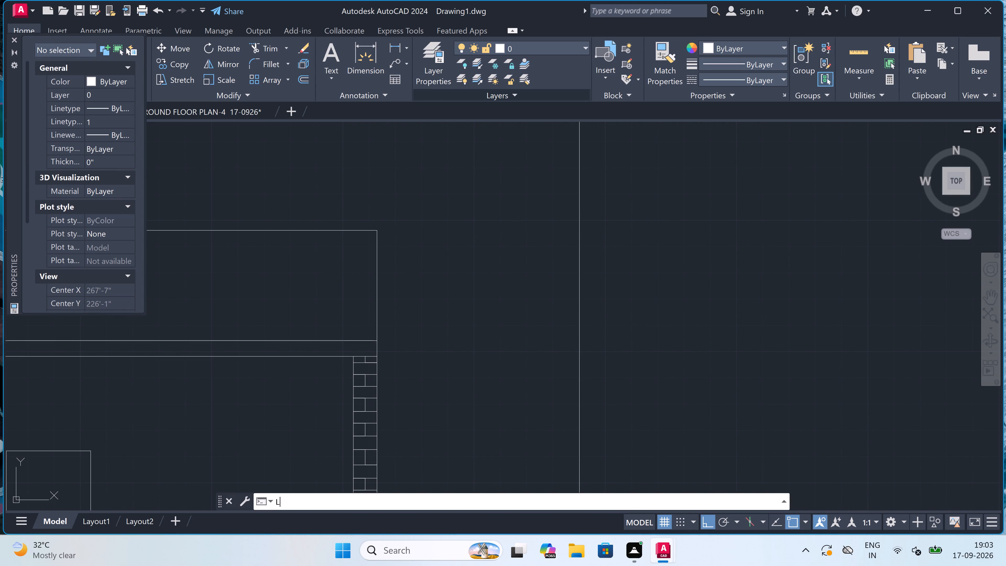
scroll(429, 292, up, 1)
scroll(421, 290, down, 3)
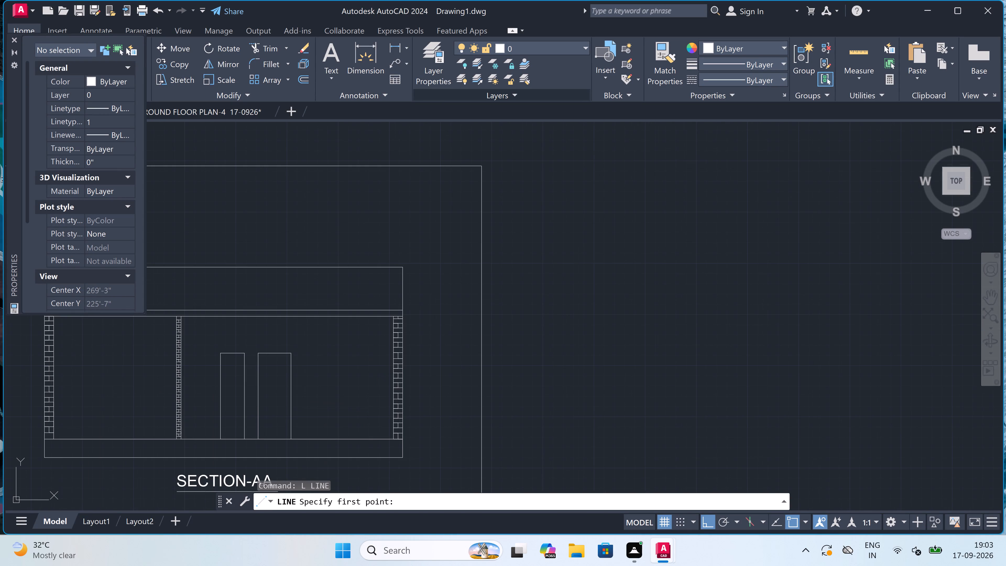
scroll(391, 292, up, 2)
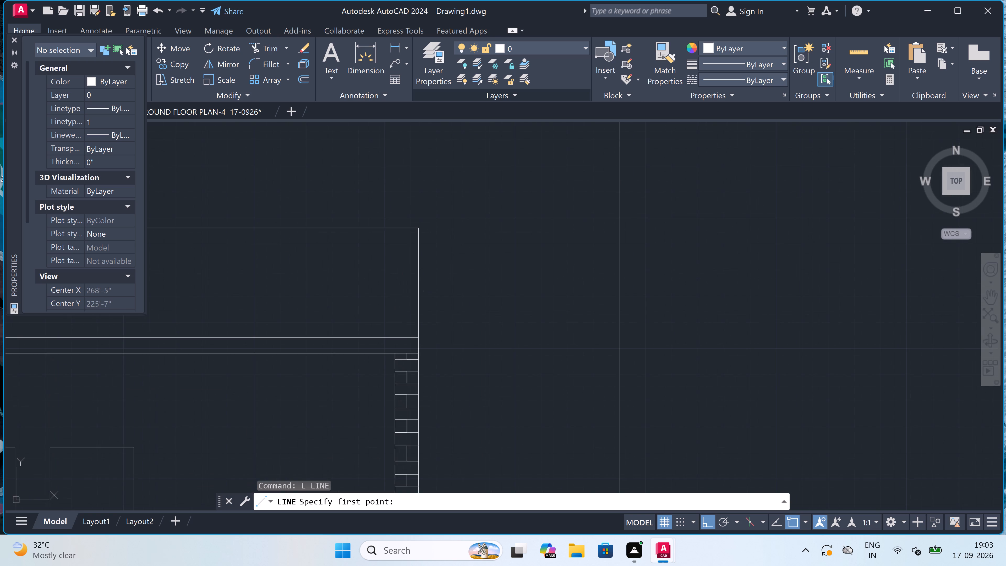
scroll(397, 296, up, 1)
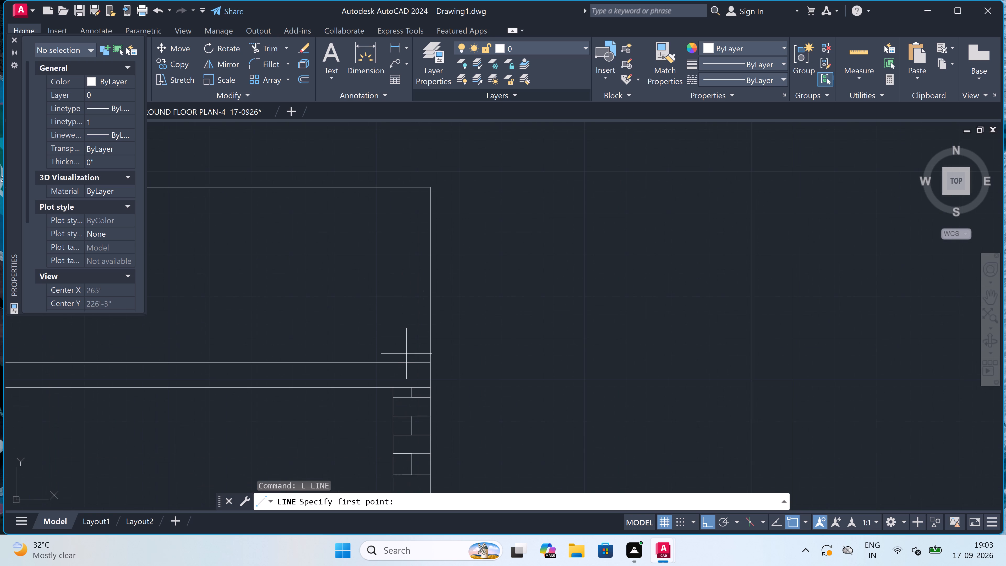
click(409, 362)
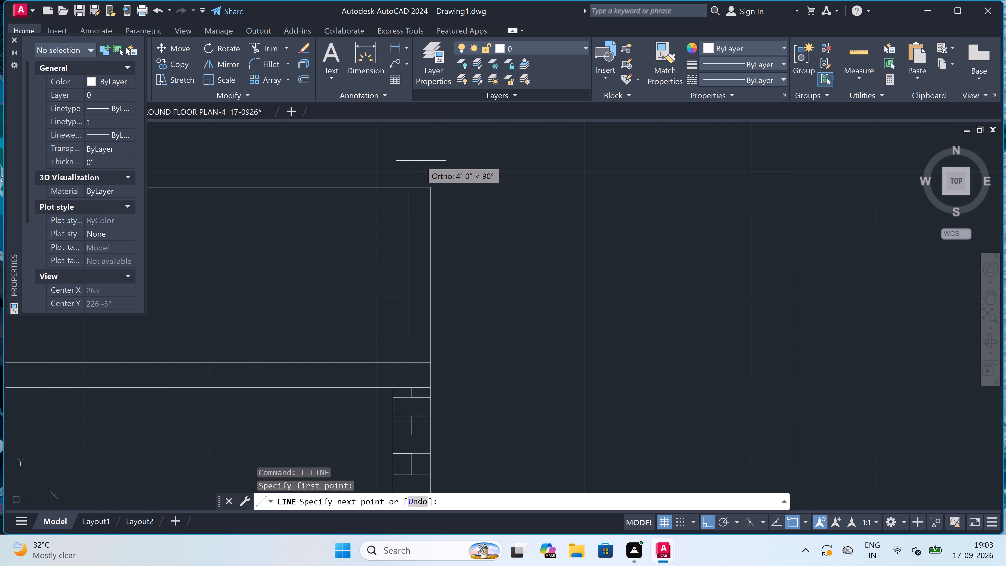
click(407, 184)
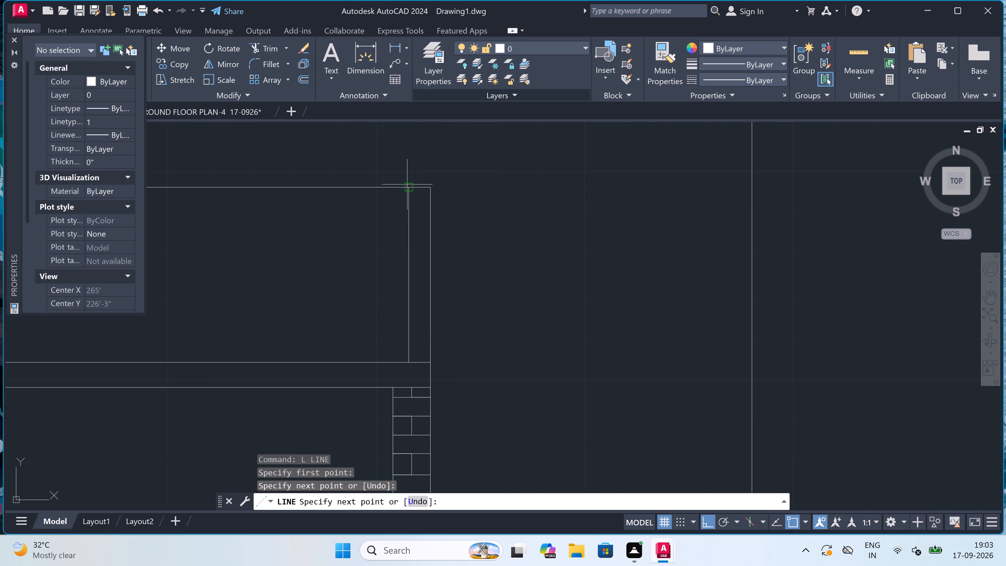
key(Escape)
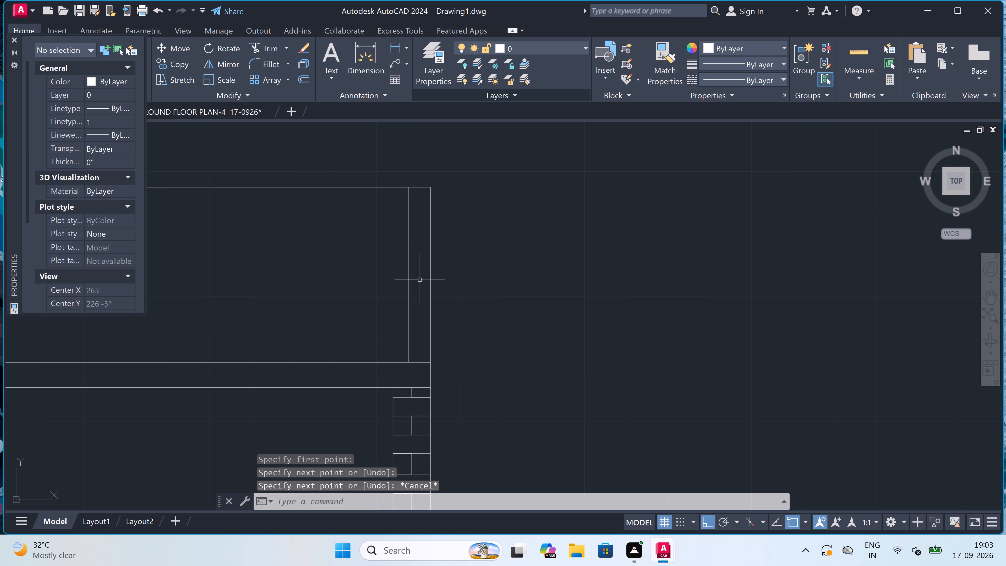
Draw a continuous zigzag line up the right parapet strip from just above the slab, forming five roughly evenly spaced horizontal brick joints.
key(space)
scroll(410, 336, up, 1)
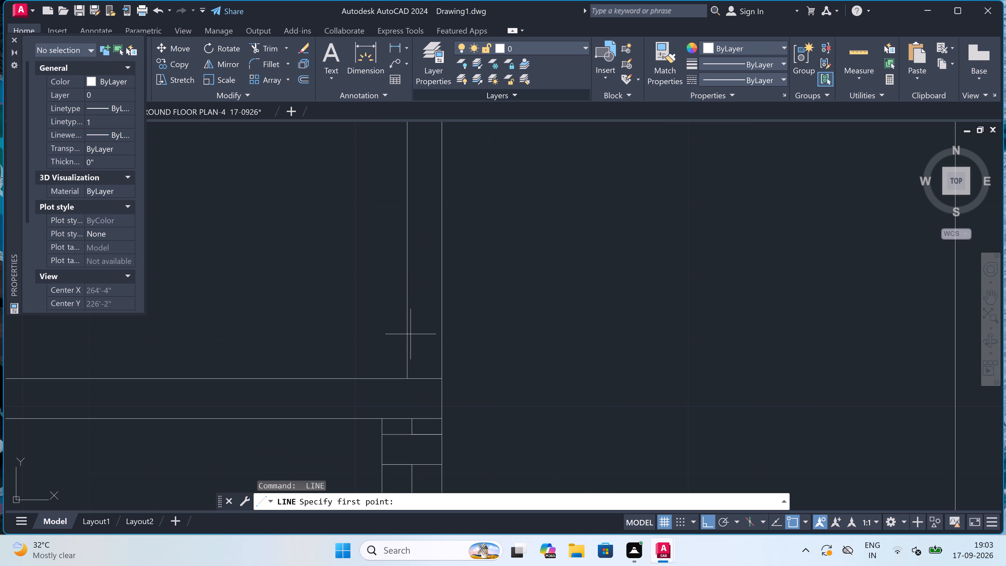
scroll(401, 379, up, 1)
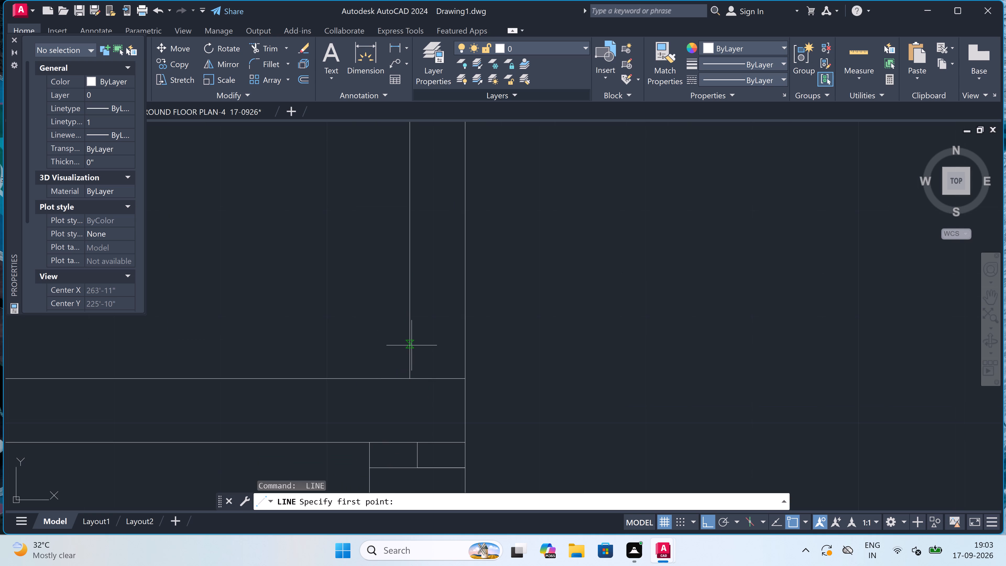
click(410, 348)
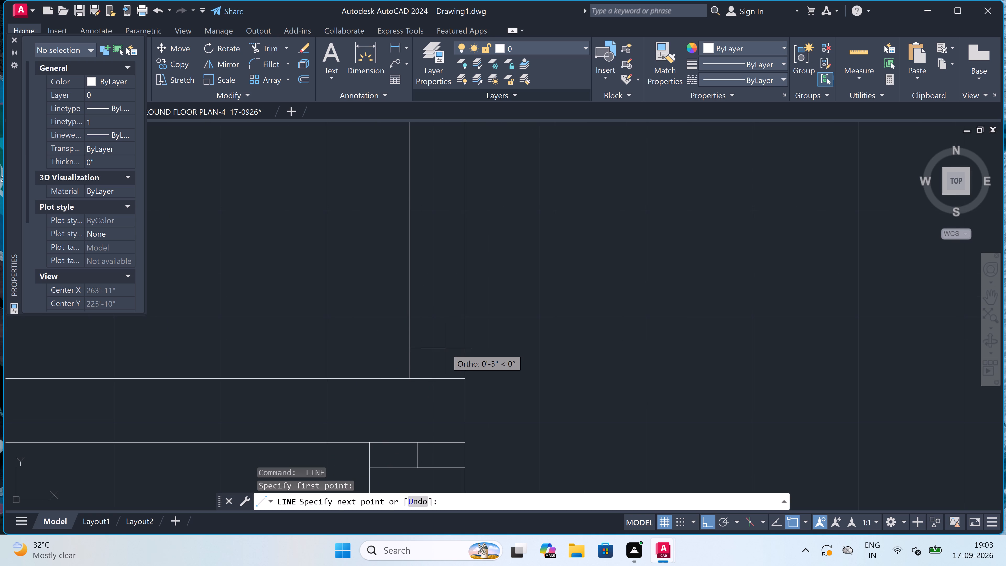
click(464, 350)
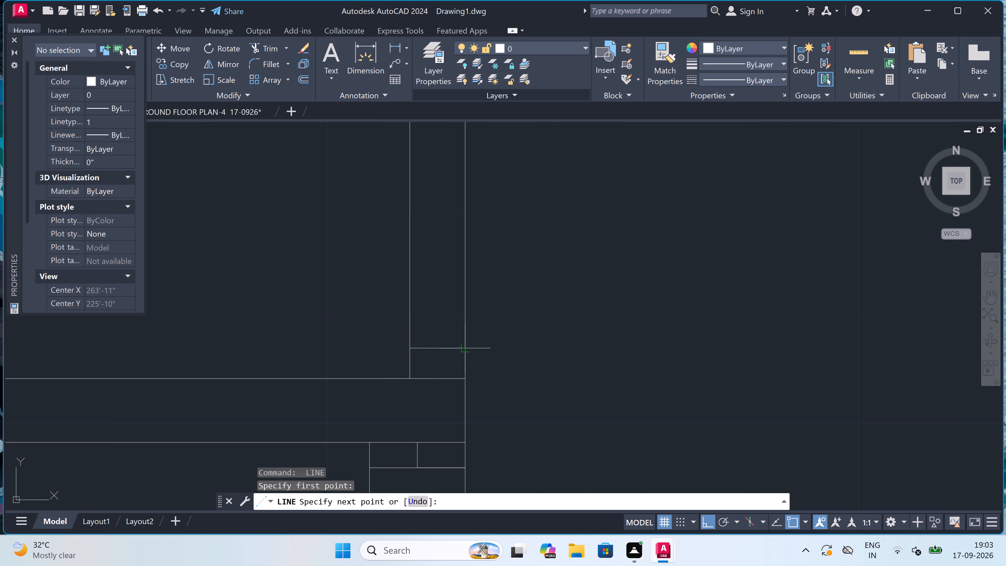
drag(466, 318, 463, 317)
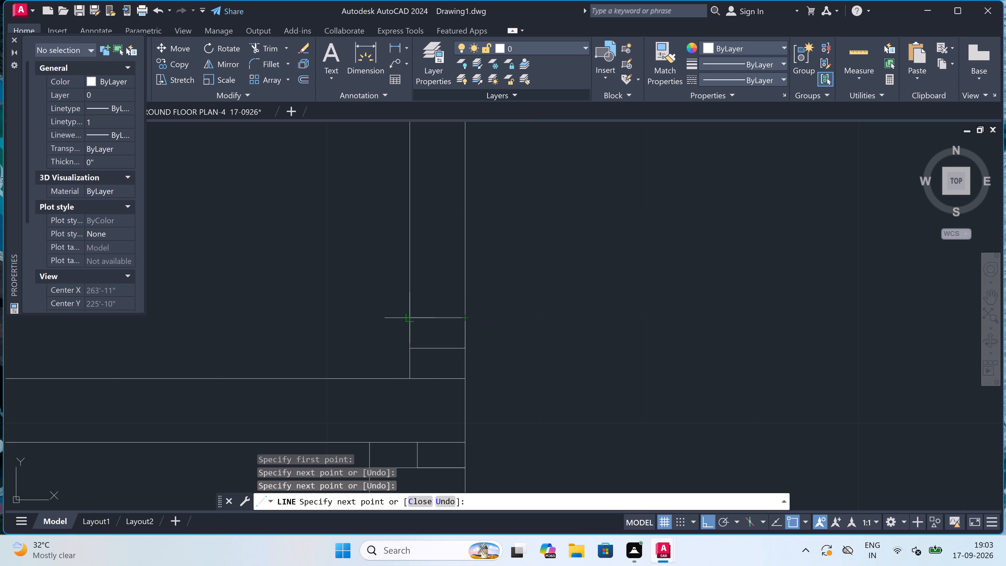
click(410, 317)
click(410, 289)
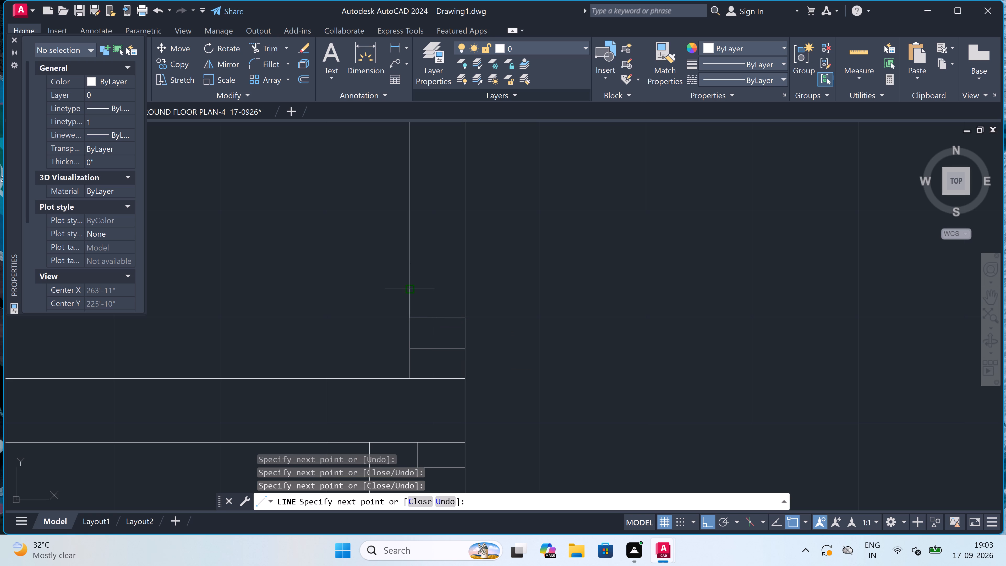
click(466, 291)
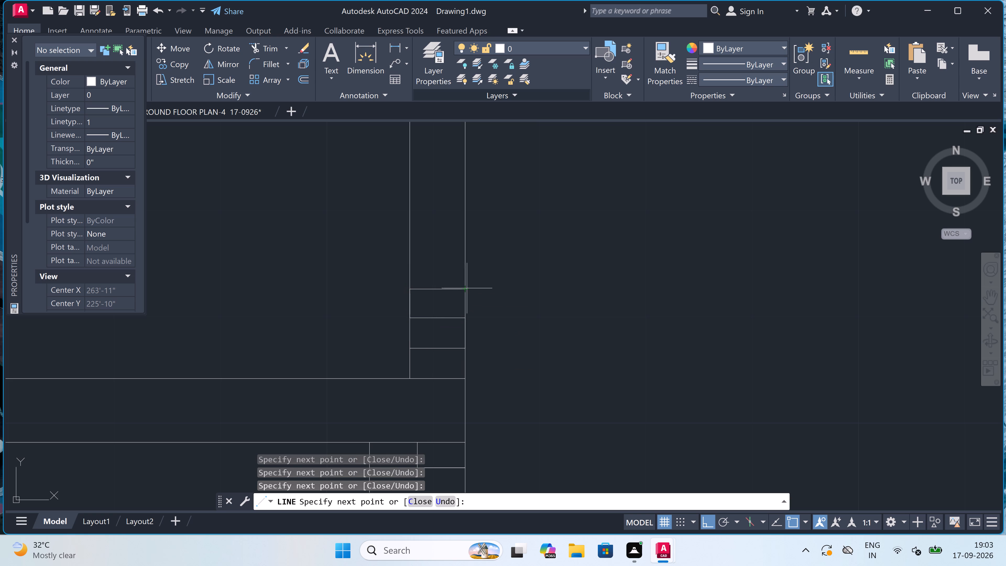
drag(465, 255, 462, 255)
click(410, 255)
click(410, 223)
click(465, 226)
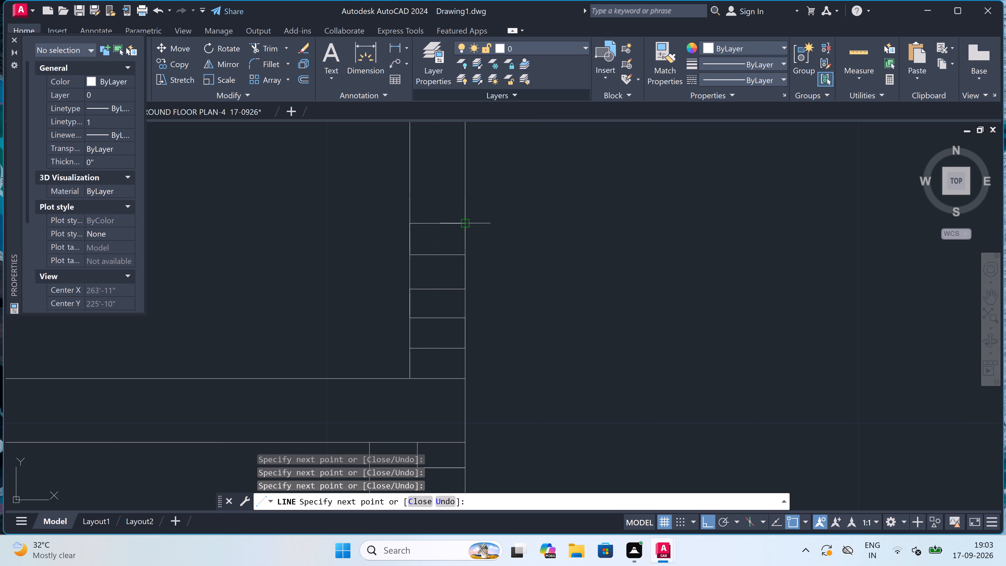
Continue the zigzag line up the right parapet with three more horizontal brick joints between its inner and outer faces.
scroll(465, 226, down, 3)
scroll(464, 214, up, 4)
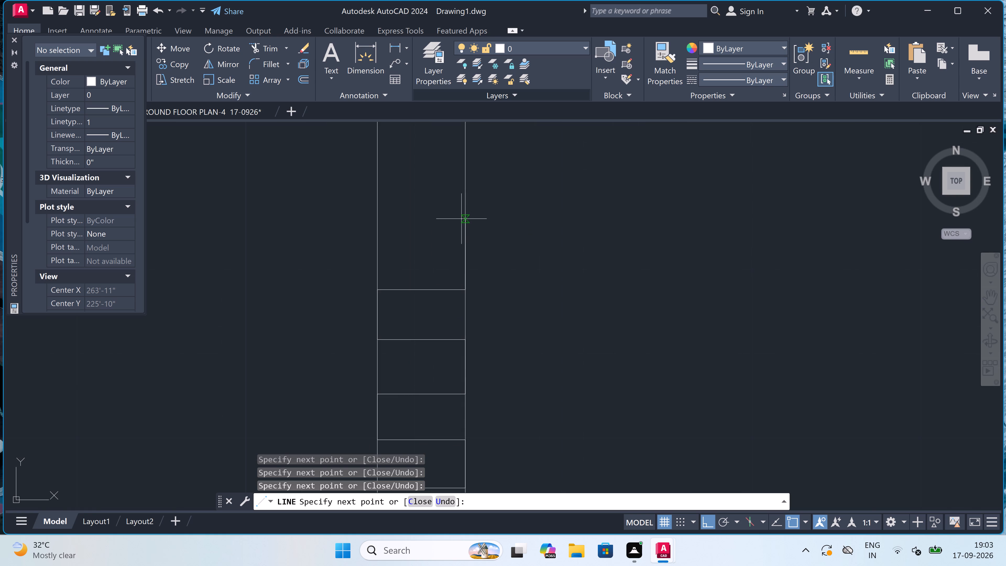
click(465, 246)
drag(465, 246, 462, 247)
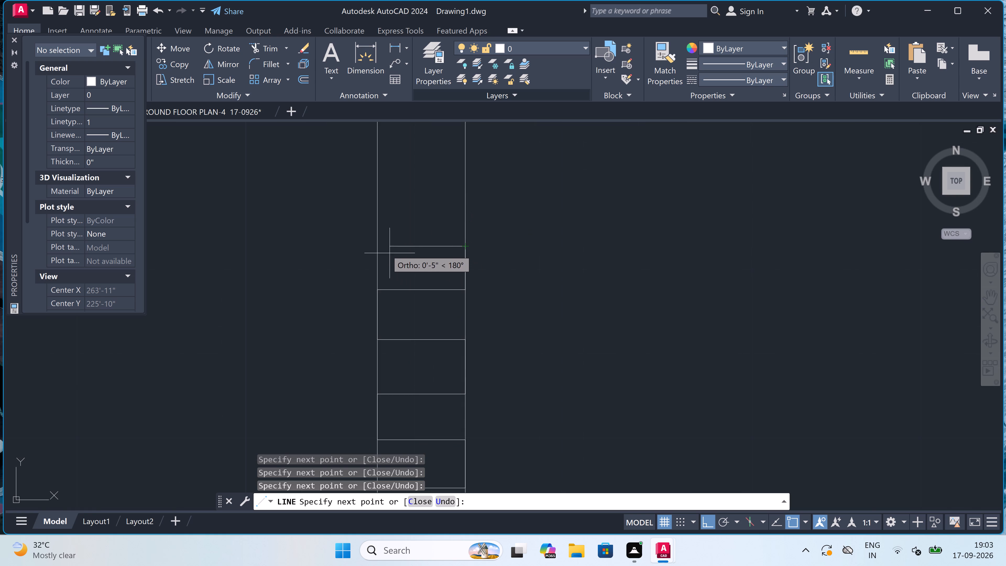
click(377, 241)
scroll(377, 241, down, 3)
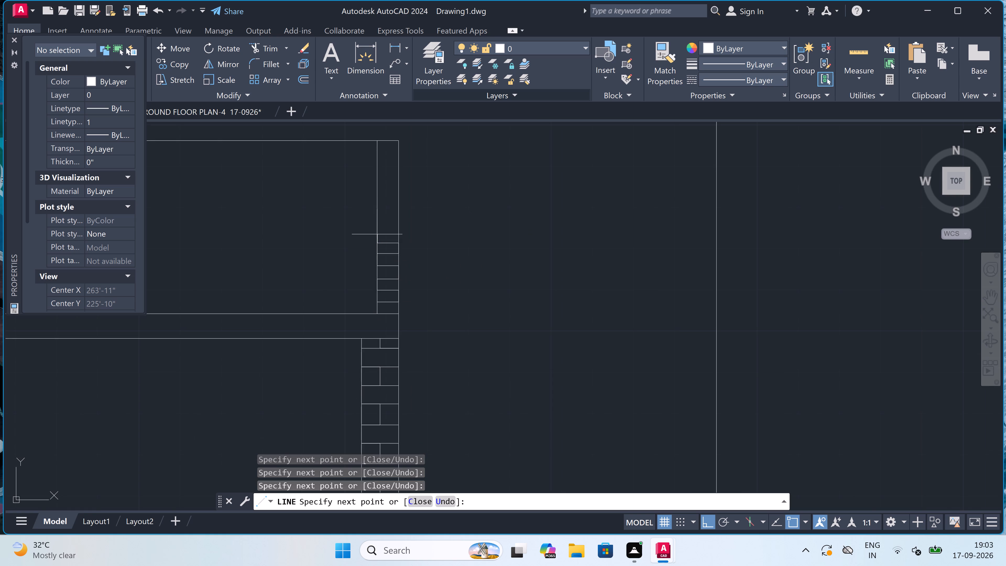
scroll(378, 221, up, 3)
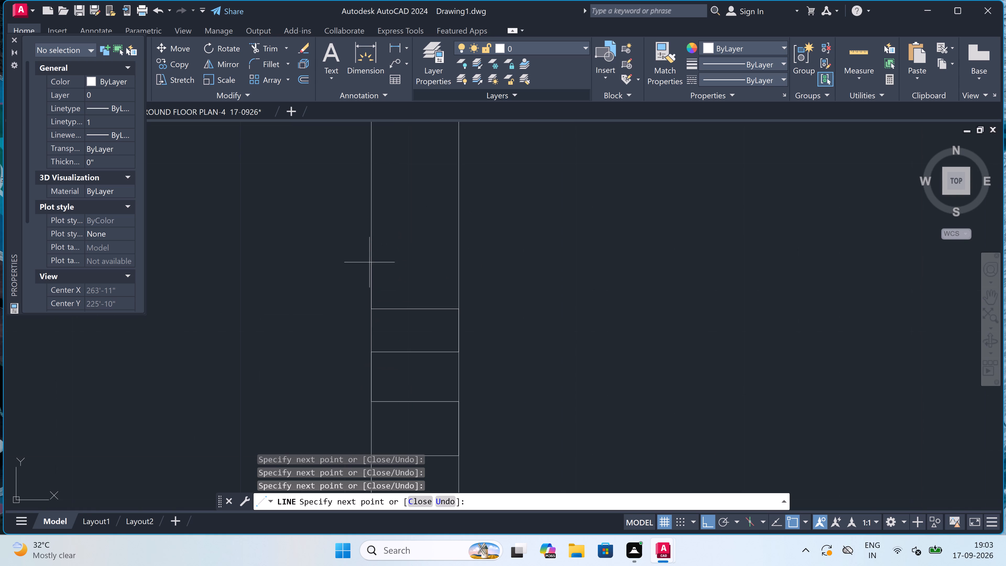
click(371, 263)
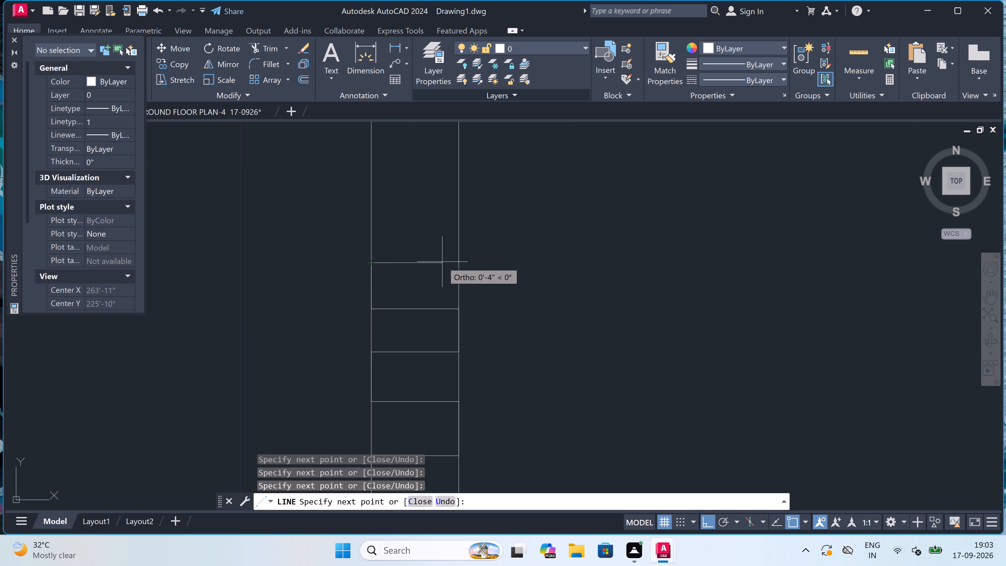
click(458, 260)
scroll(458, 259, down, 2)
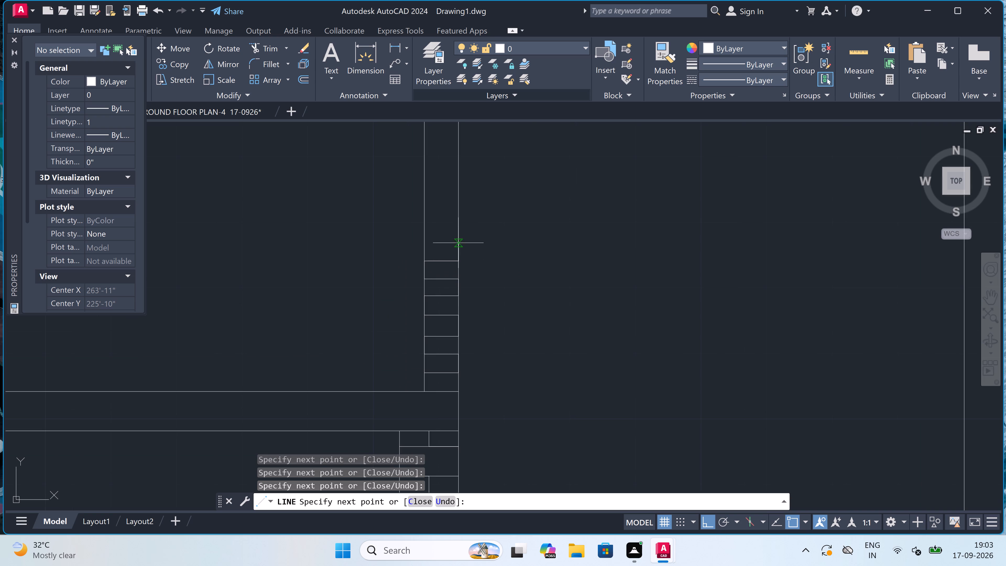
scroll(458, 231, up, 2)
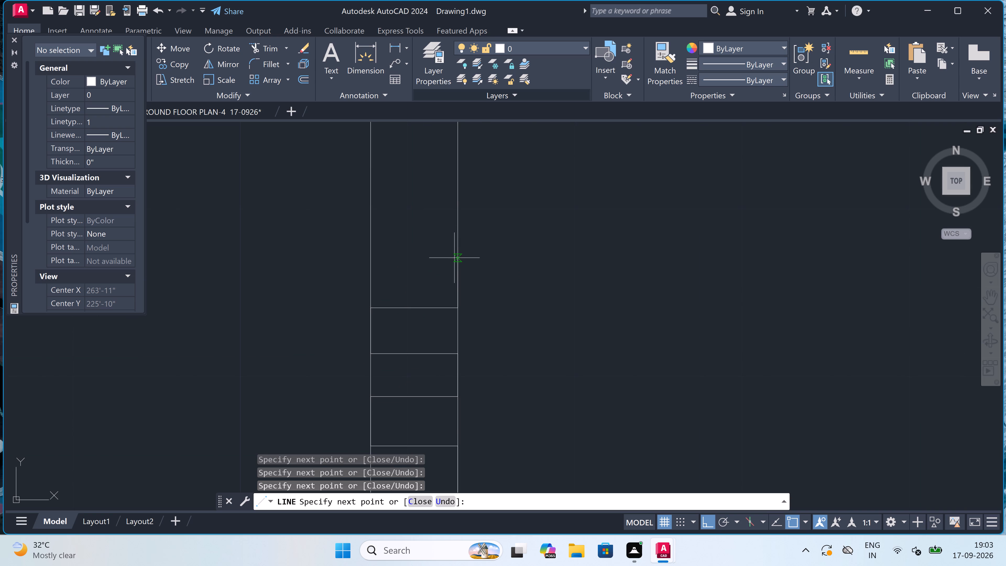
click(456, 258)
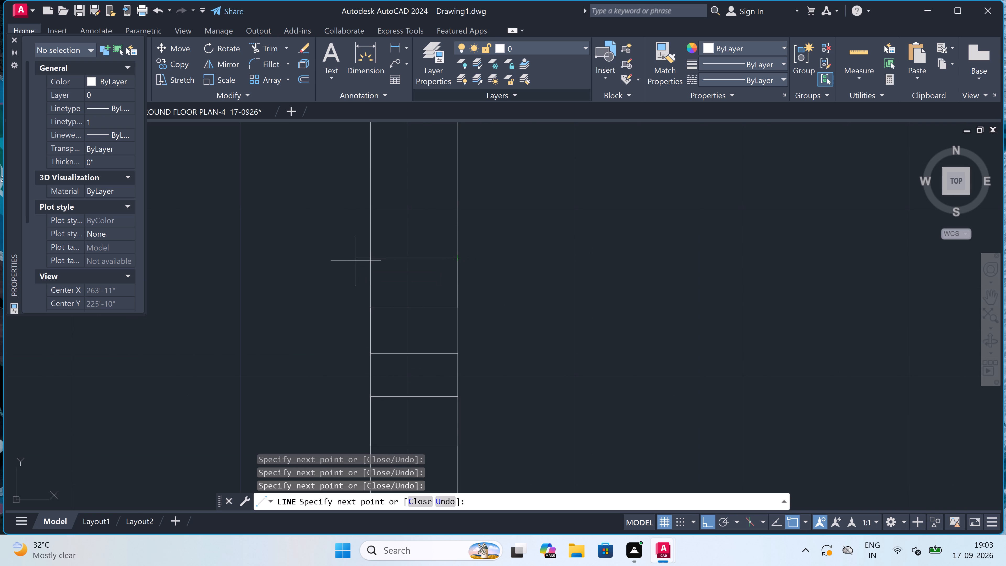
click(373, 255)
Add four more roughly evenly spaced horizontal brick joints to the zigzag line, continuing up the right parapet strip.
scroll(373, 255, down, 4)
scroll(376, 232, up, 4)
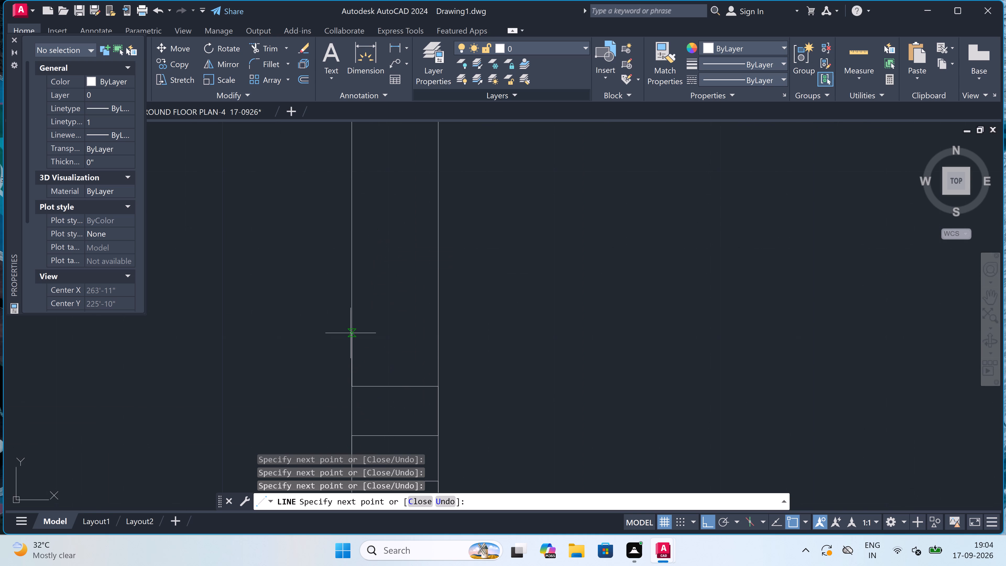
drag(352, 338, 356, 337)
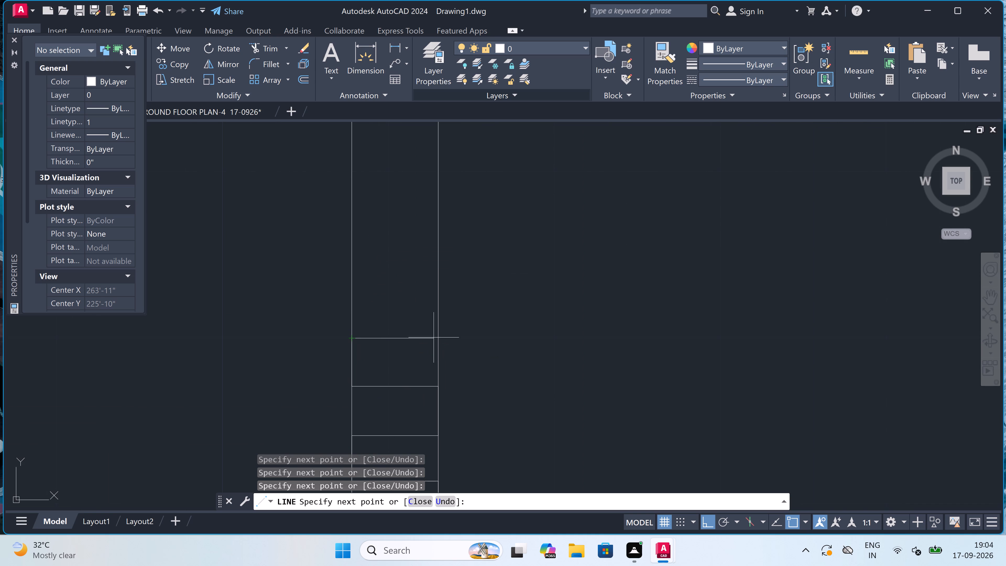
click(438, 338)
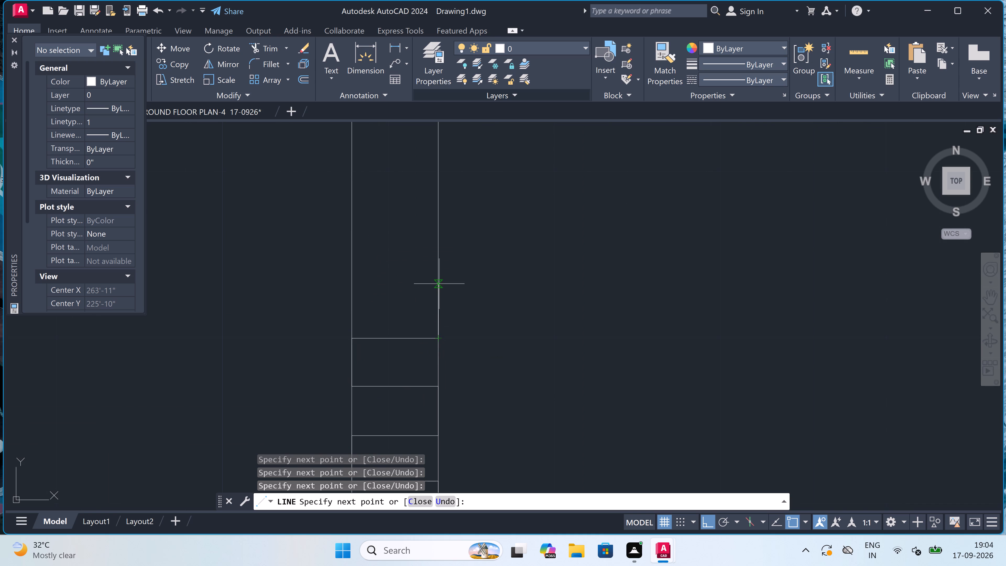
click(439, 284)
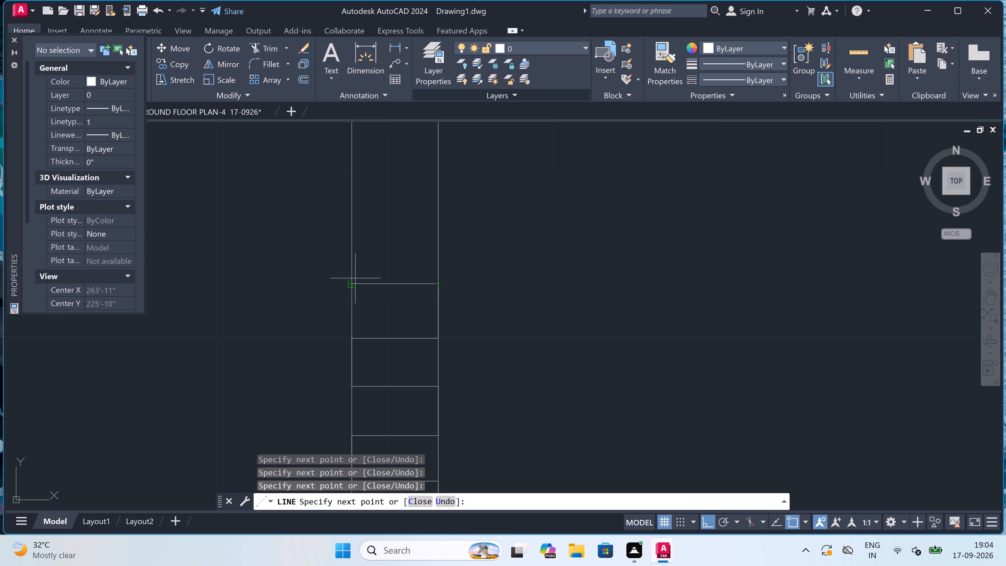
click(351, 282)
click(352, 242)
click(441, 245)
click(439, 200)
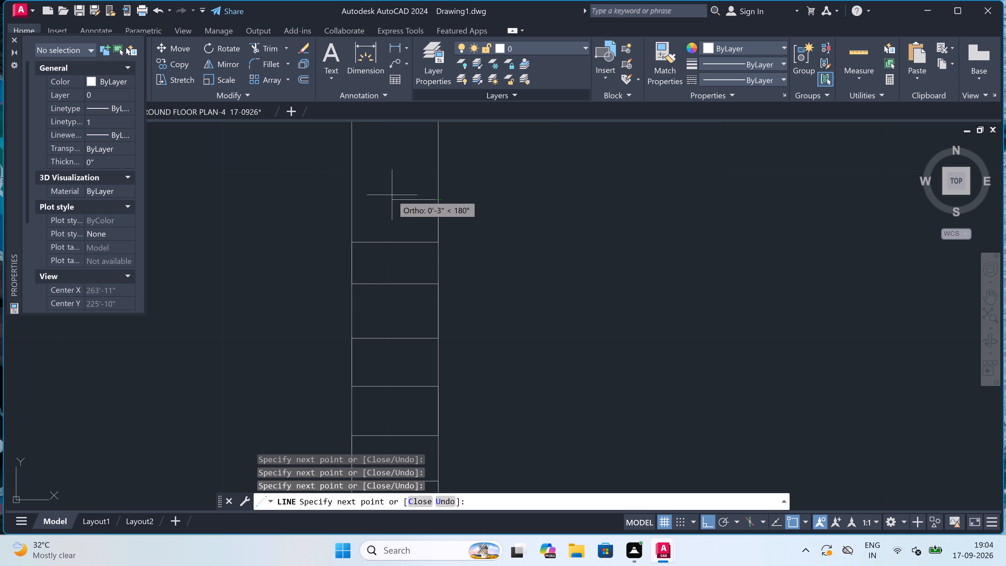
click(349, 200)
Add the last two horizontal brick joints to the zigzag line near the right parapet's top edge and end the line.
scroll(350, 200, down, 6)
scroll(348, 192, up, 5)
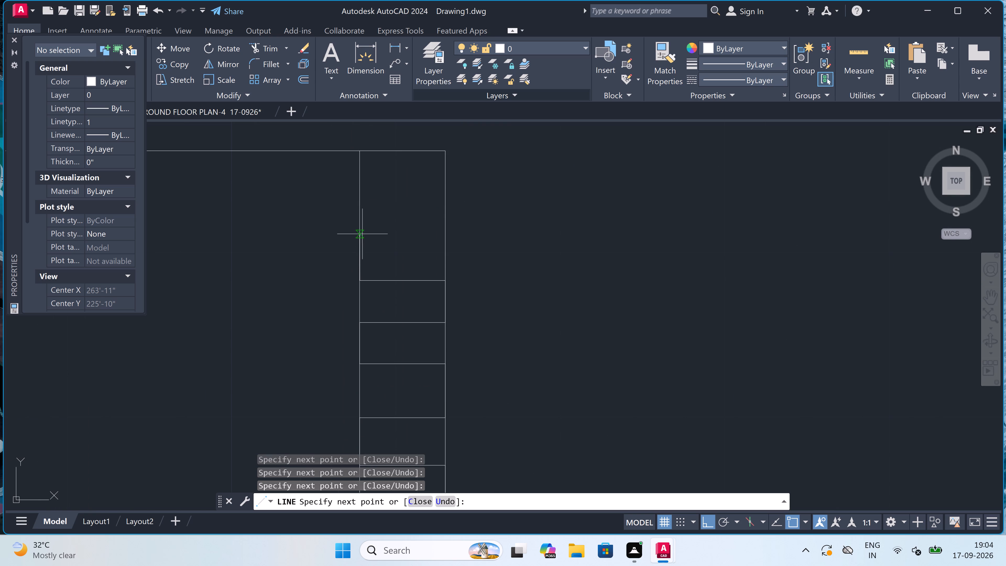
click(358, 235)
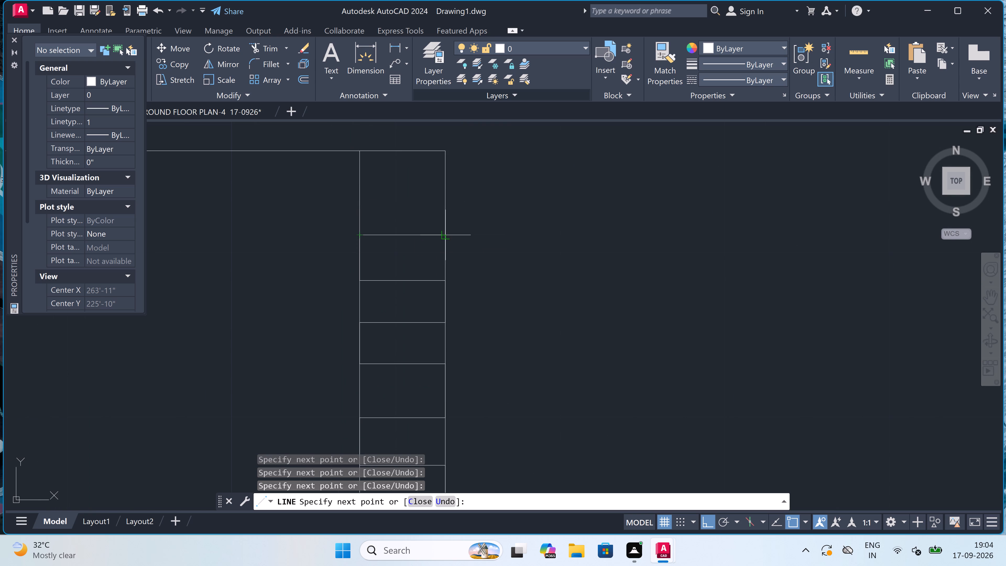
click(444, 235)
click(446, 190)
click(361, 188)
key(Escape)
Delete the long vertical construction line standing to the right of Section-AA.
scroll(403, 190, down, 6)
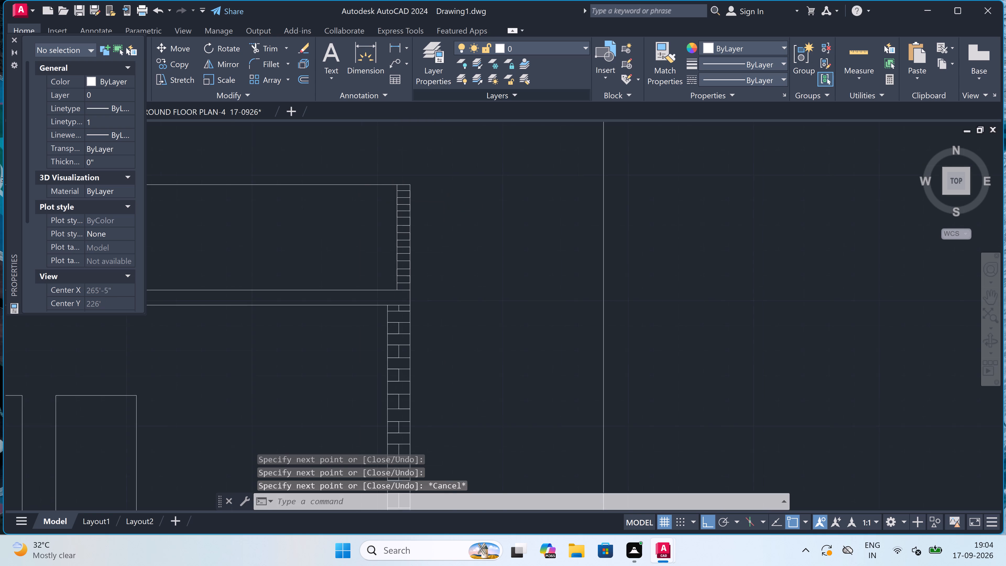
scroll(403, 190, down, 4)
scroll(413, 189, up, 4)
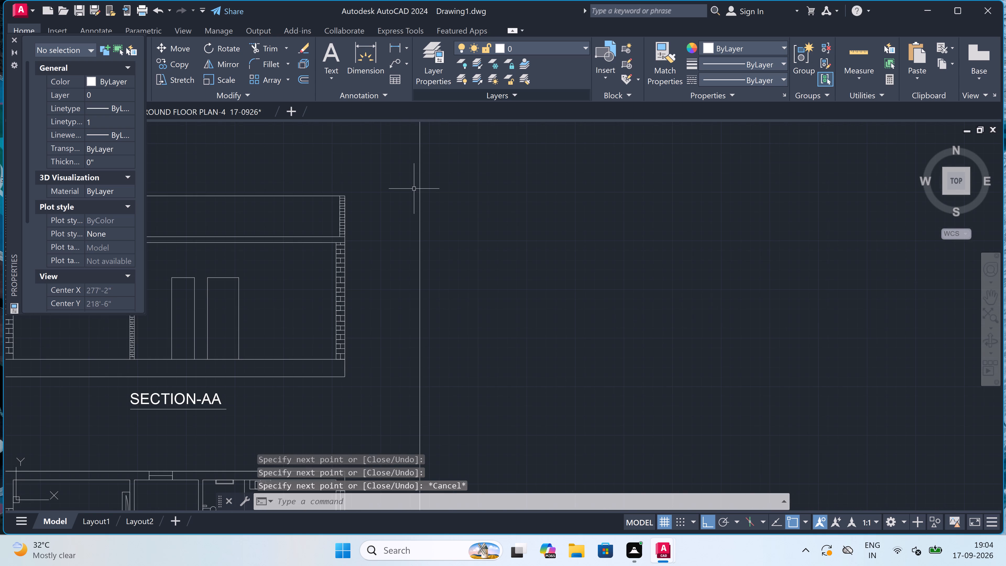
click(420, 189)
key(Delete)
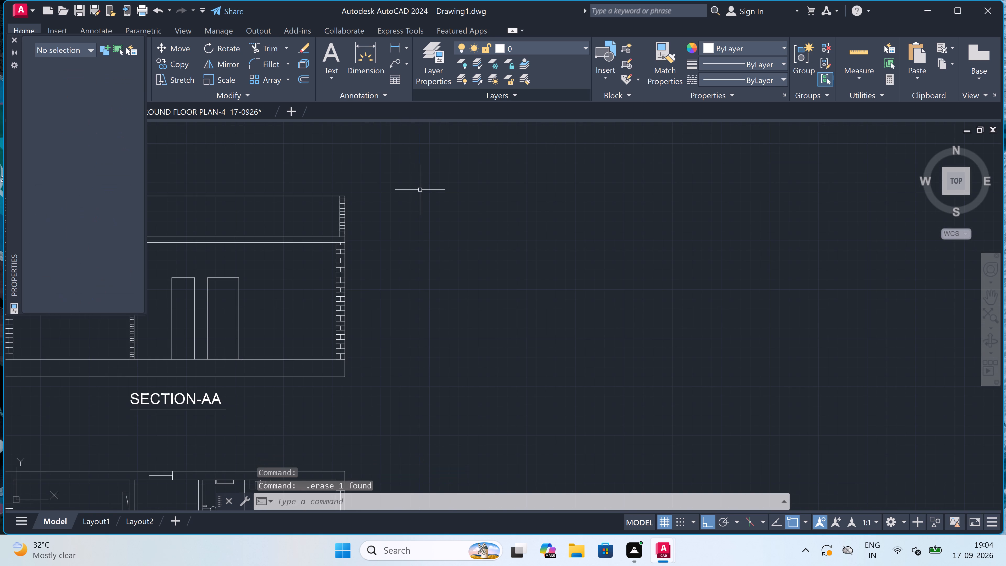
Add the multiline text label "PARAPET WALL-3'6"" to the right of Section-AA, level with the parapet.
key(m)
text(T)
key(space)
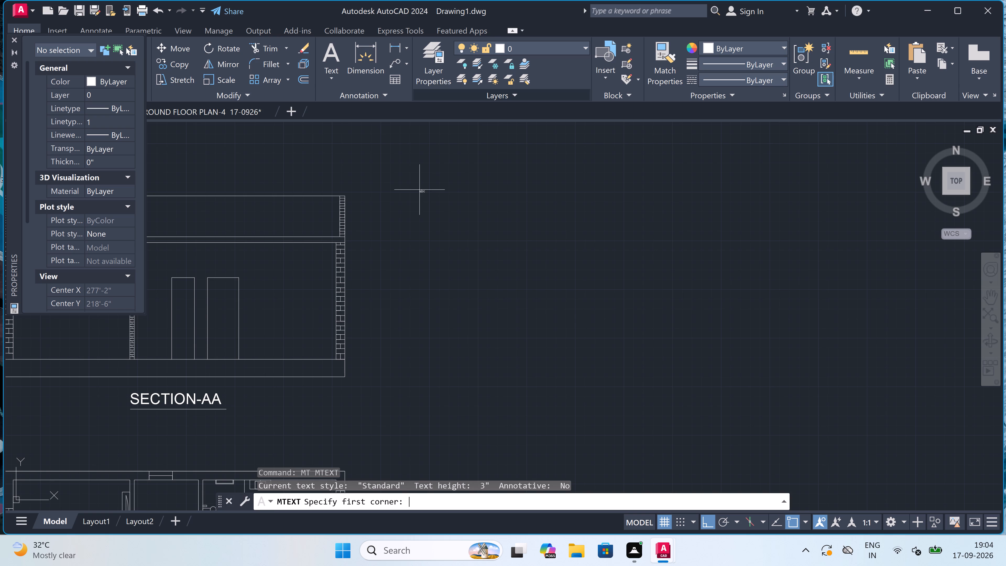
drag(401, 206, 407, 208)
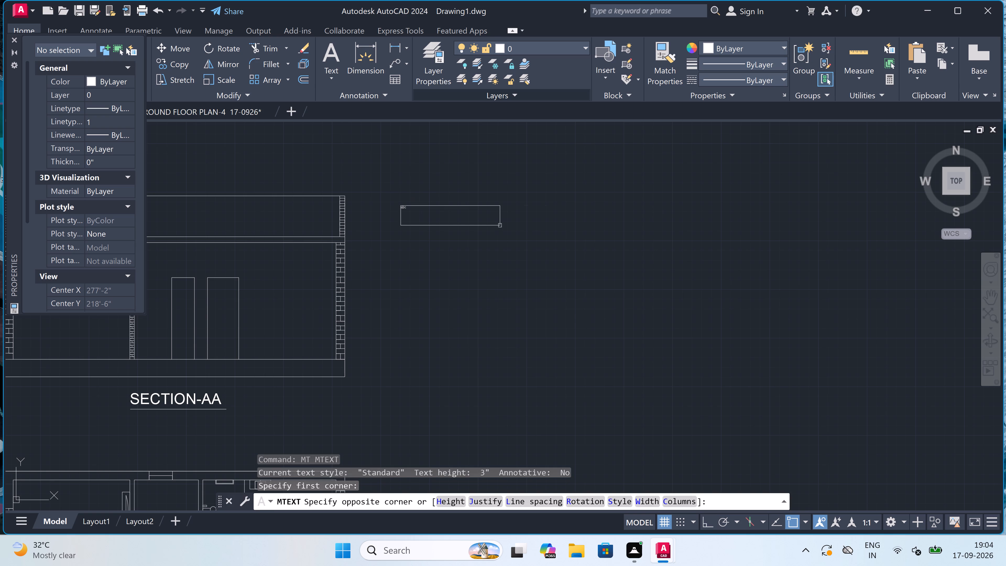
click(622, 240)
text(PARAPET)
key(space)
text(WA)
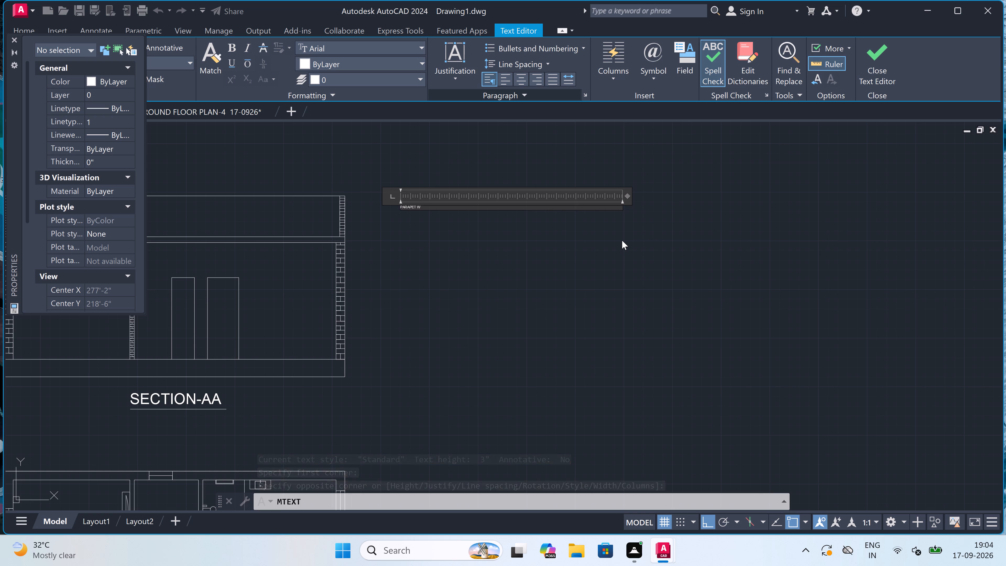
text(LL-)
text(3')
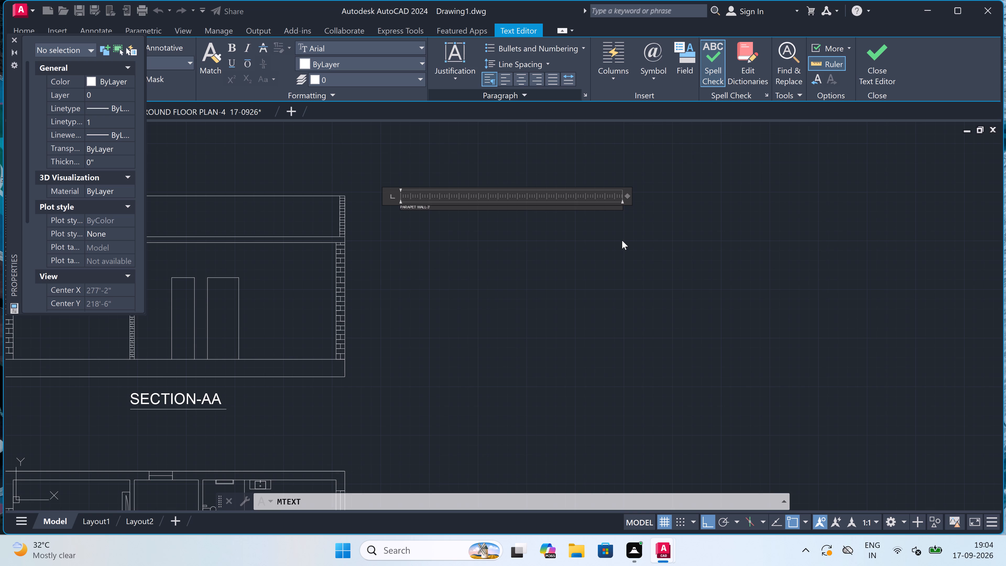
text(6")
click(402, 226)
Add the multiline text label "SLAB-6"" below the parapet wall label, roughly level with the slab.
scroll(406, 227, up, 2)
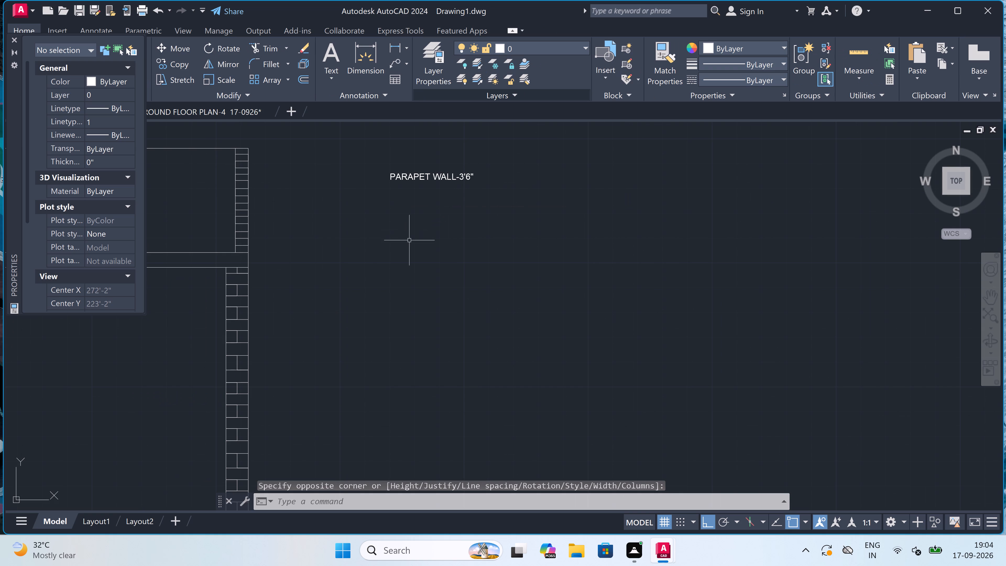
key(space)
drag(377, 255, 382, 255)
click(559, 275)
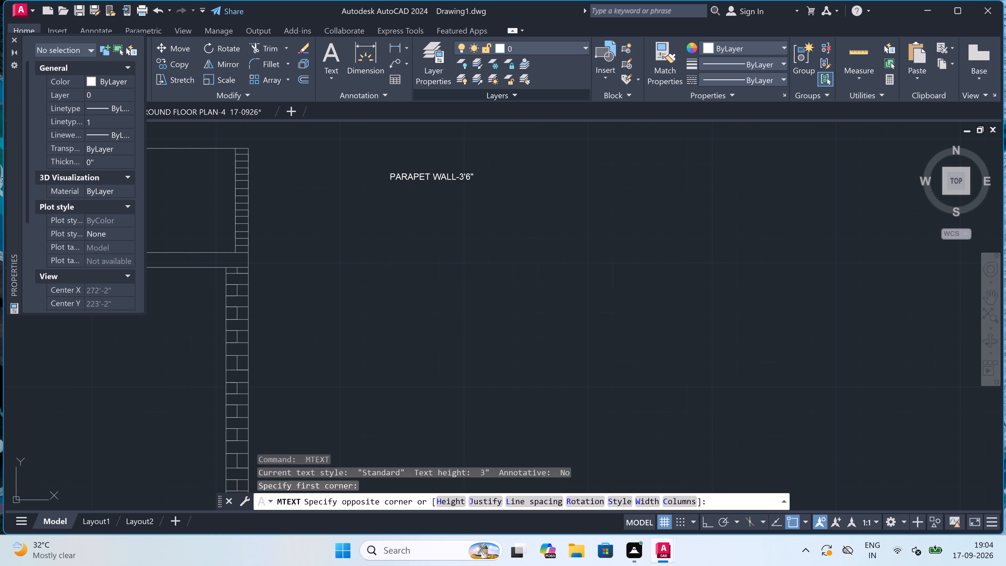
text(SLAB)
key(minus)
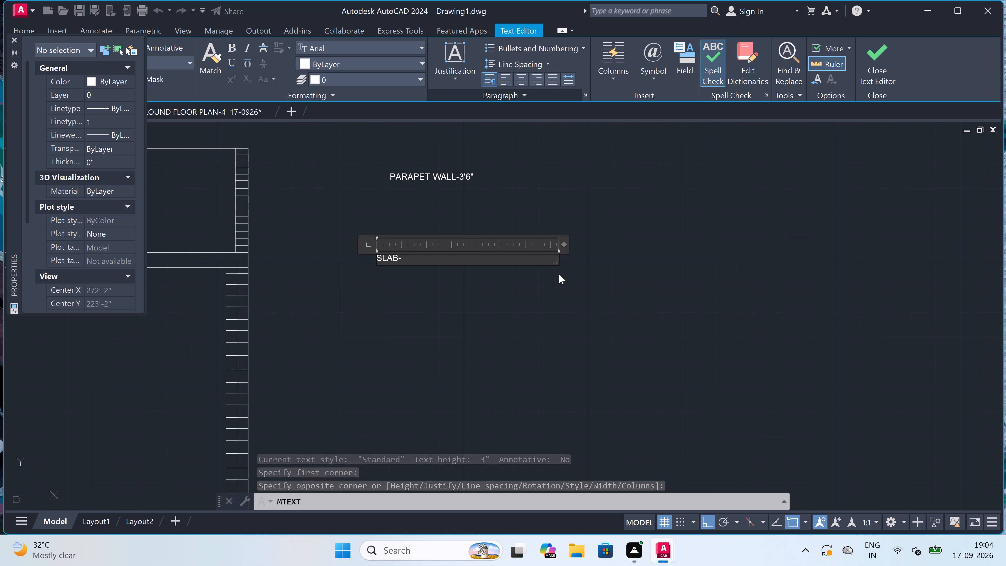
text(6")
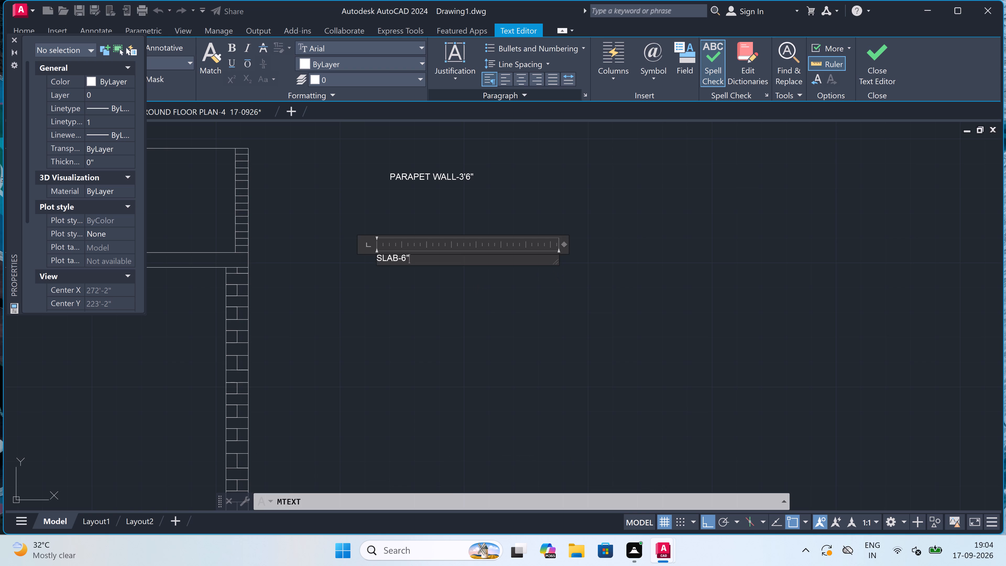
click(475, 283)
Add the multiline text label "BRICKWALL-10'" below the slab label, beside the right outer wall of Section-AA.
scroll(479, 282, down, 4)
scroll(455, 307, up, 3)
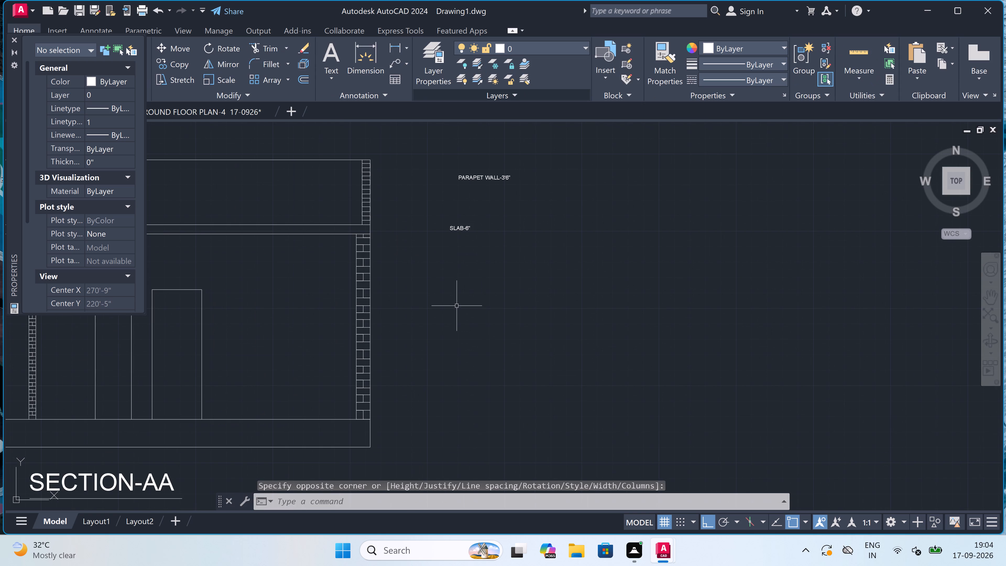
key(space)
drag(446, 298, 450, 299)
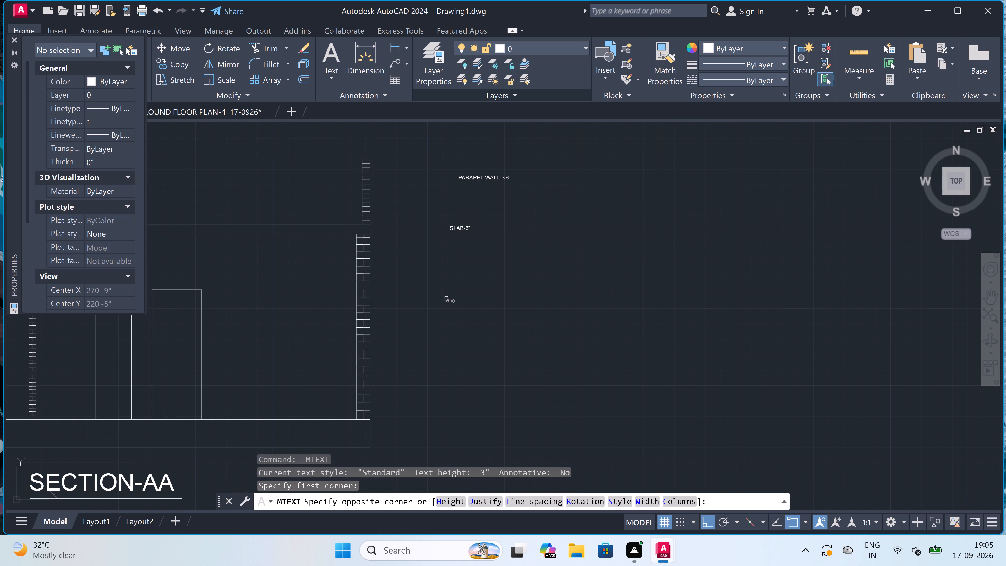
click(558, 318)
scroll(464, 331, up, 1)
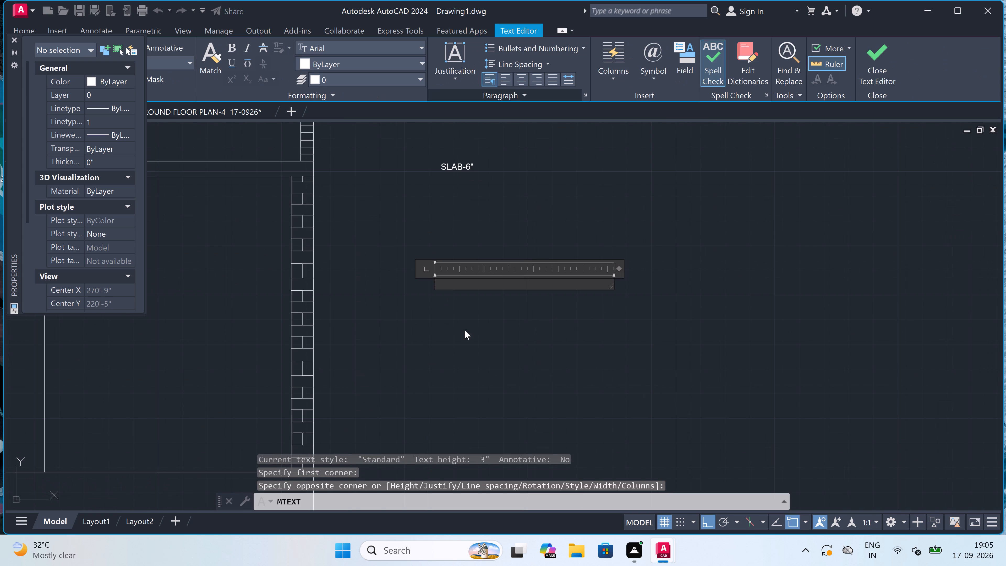
text(BRICK)
text(WA)
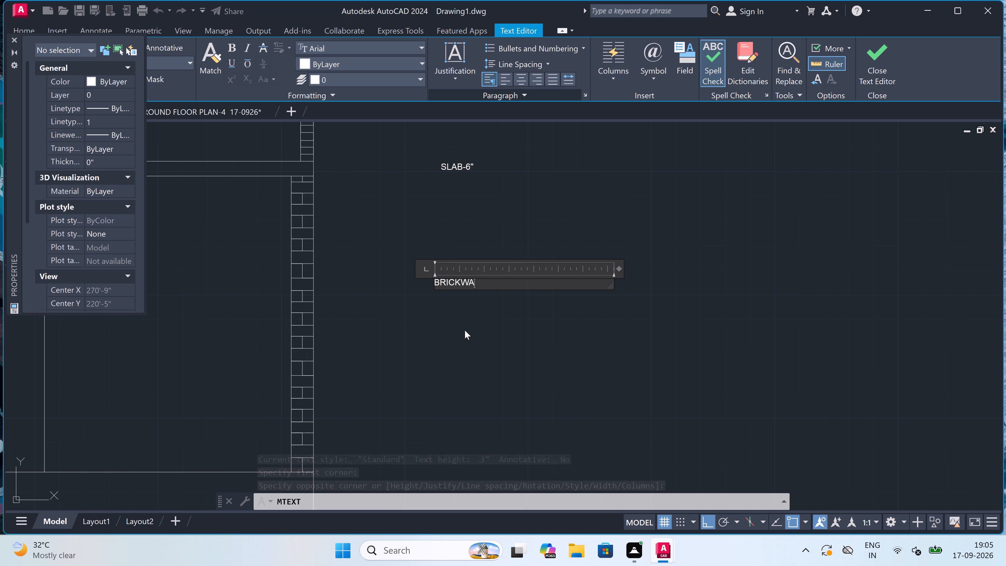
text(LL)
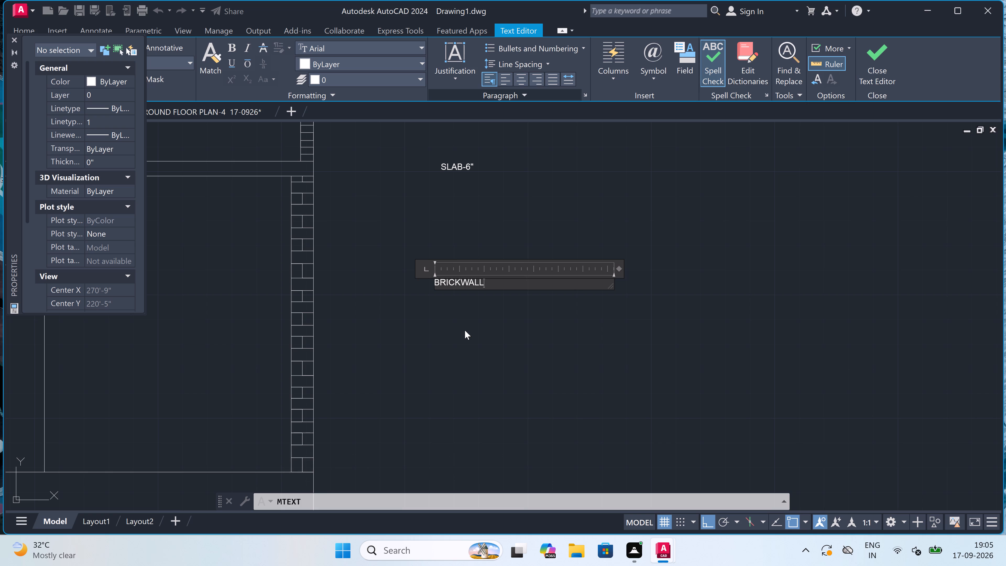
text(-1)
text(0')
click(466, 329)
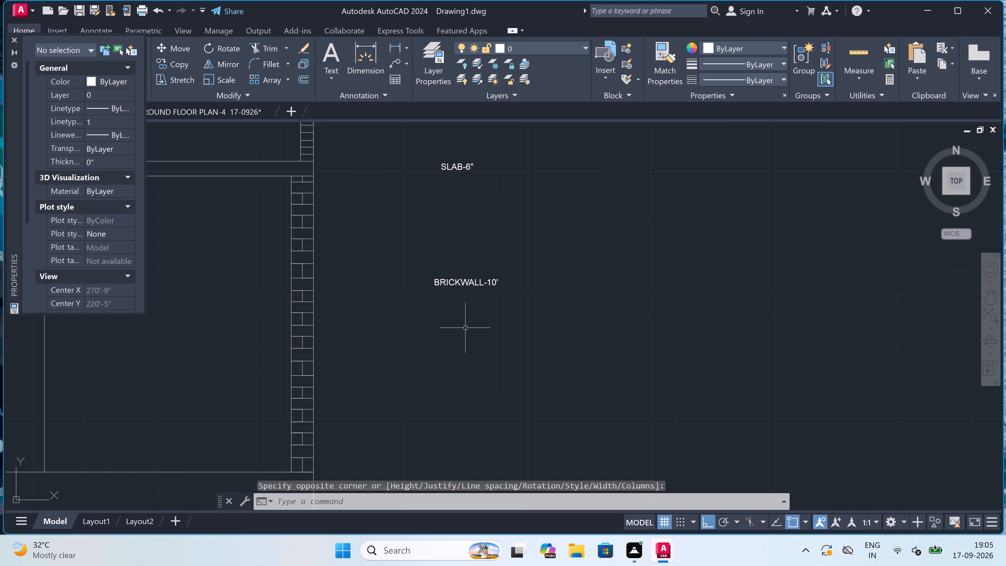
Add the multiline text label "GROUND LEVEL-1'6"" below the brick wall label, beside the base of Section-AA.
scroll(471, 302, down, 4)
scroll(468, 330, up, 3)
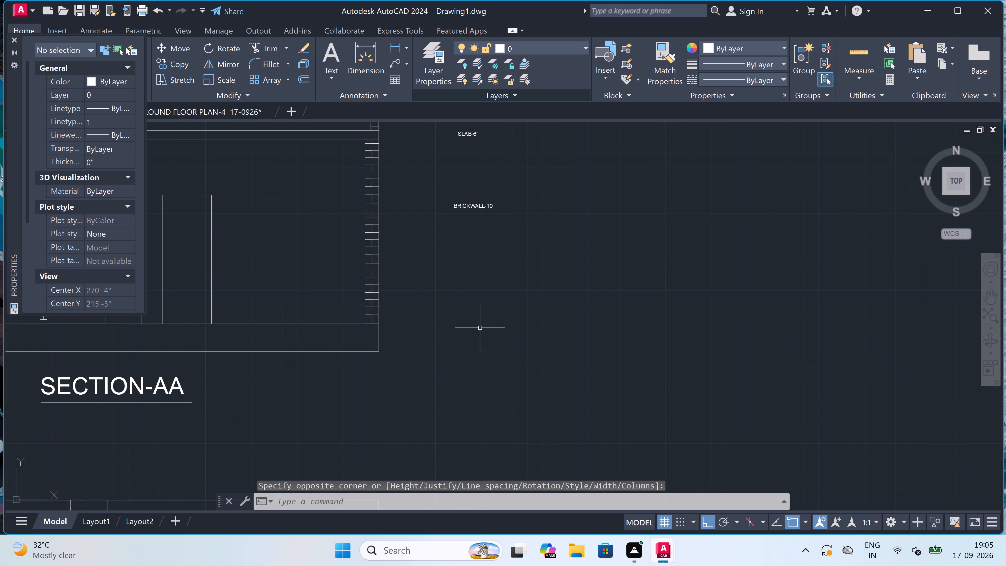
key(space)
drag(460, 327, 468, 328)
click(620, 342)
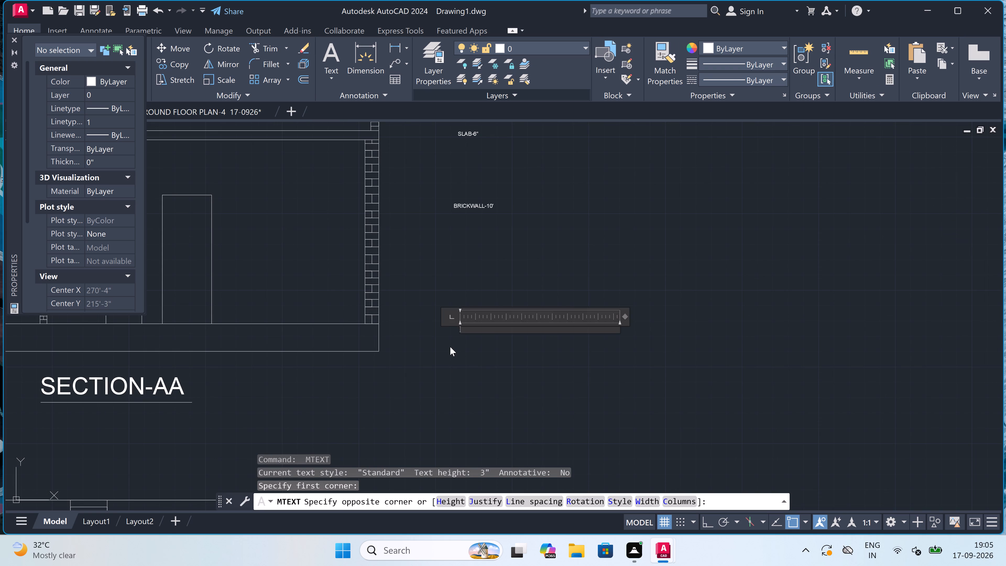
scroll(456, 345, up, 2)
text(GROUND LEVEL)
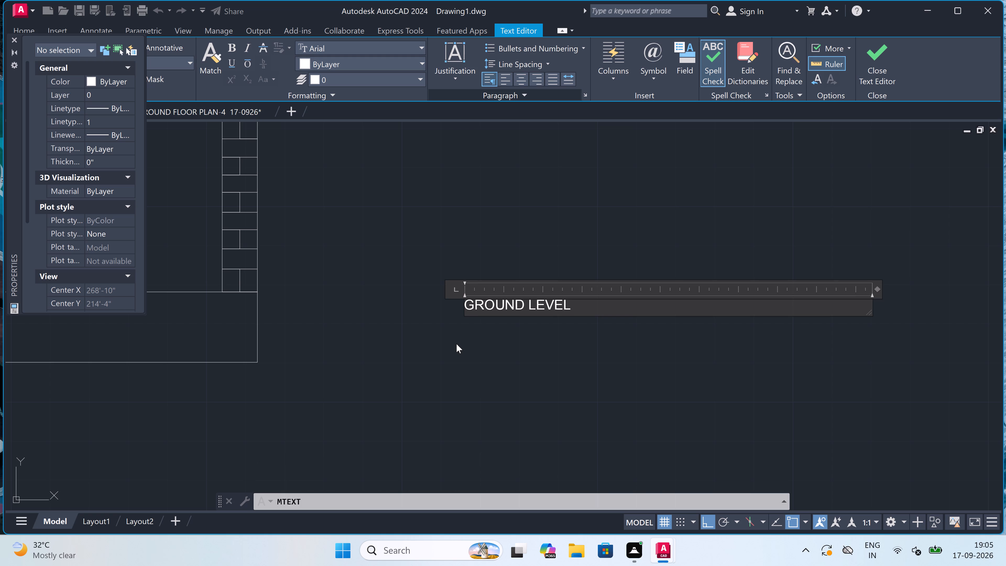
key(minus)
key(1)
key(apostrophe)
key(6)
key(shift+quotedbl)
click(449, 339)
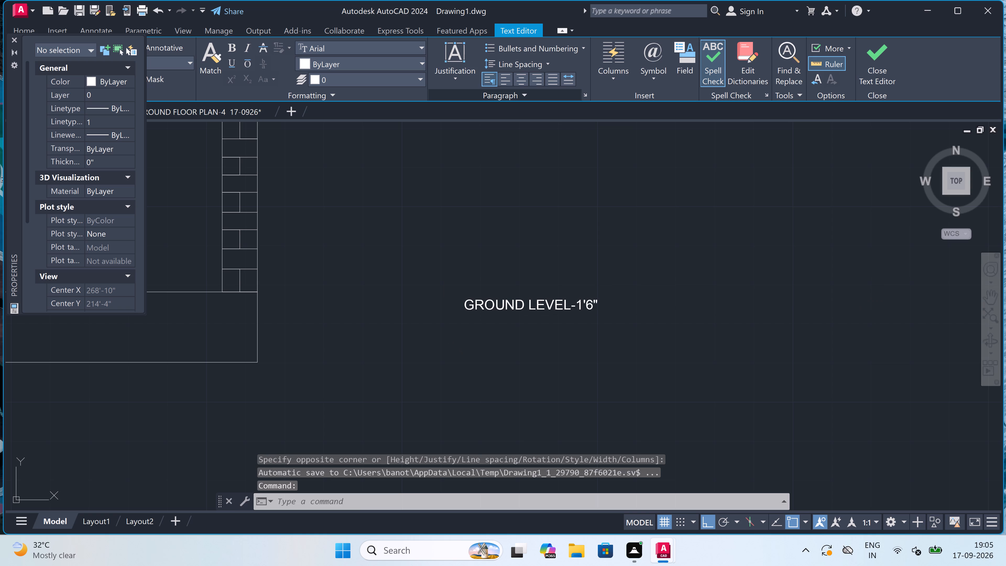
Set the text height of the four level labels beside Section-AA to 7".
scroll(450, 336, down, 3)
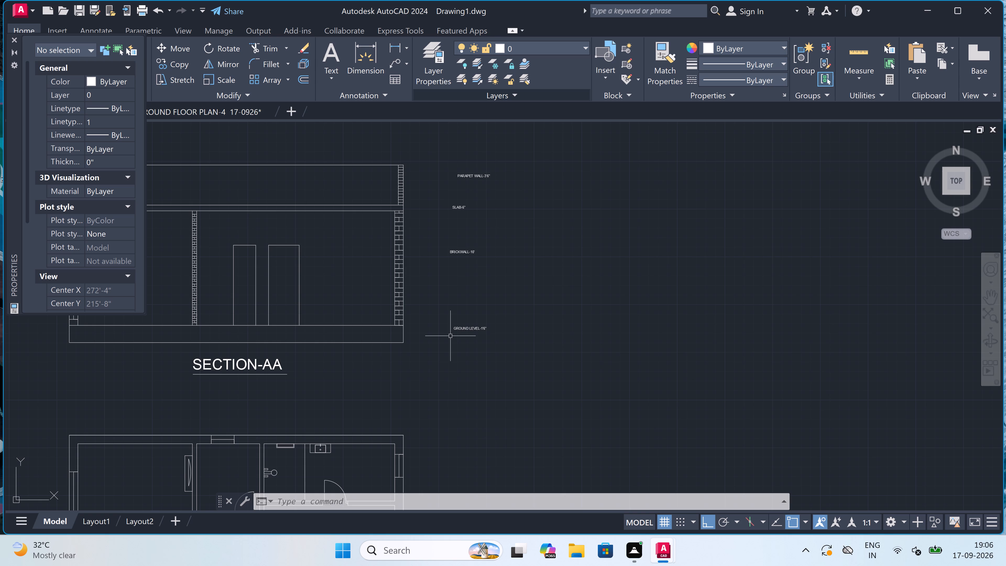
scroll(450, 336, down, 3)
scroll(363, 324, up, 2)
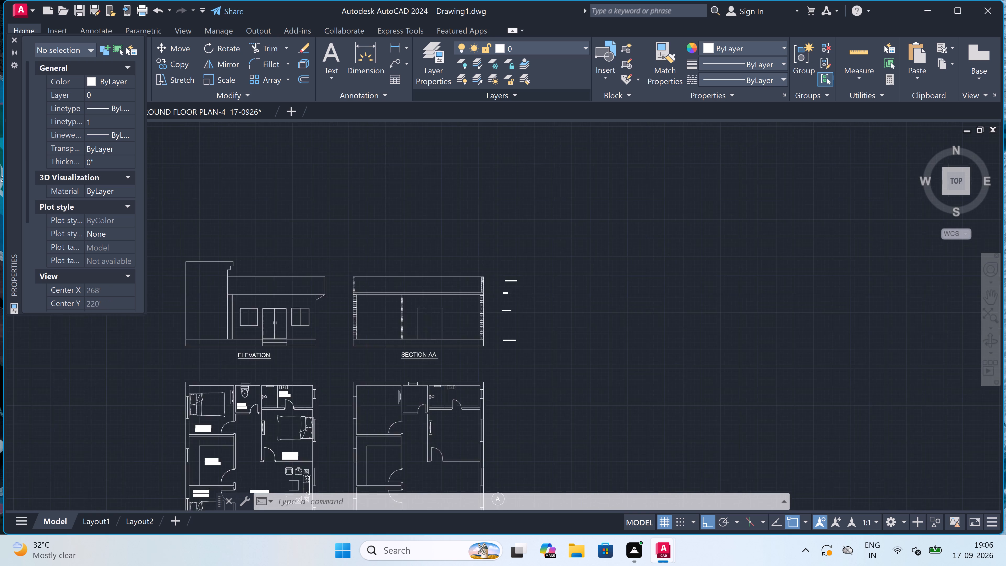
scroll(630, 282, up, 1)
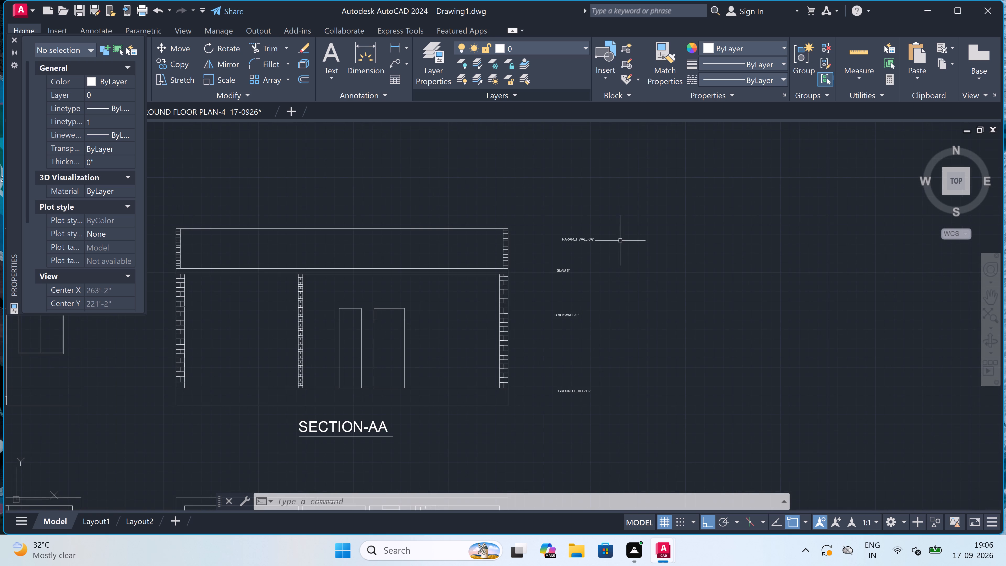
click(611, 223)
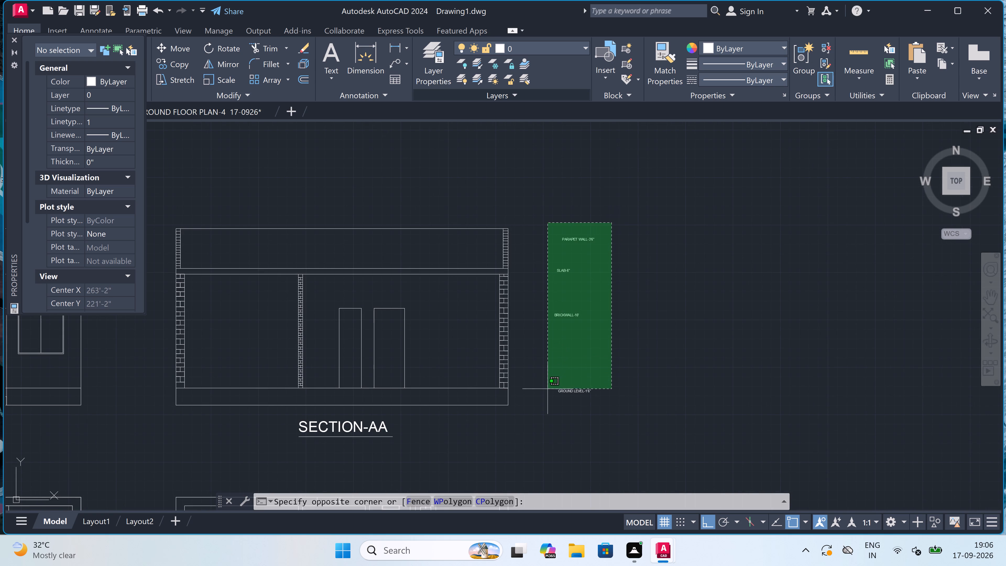
click(548, 401)
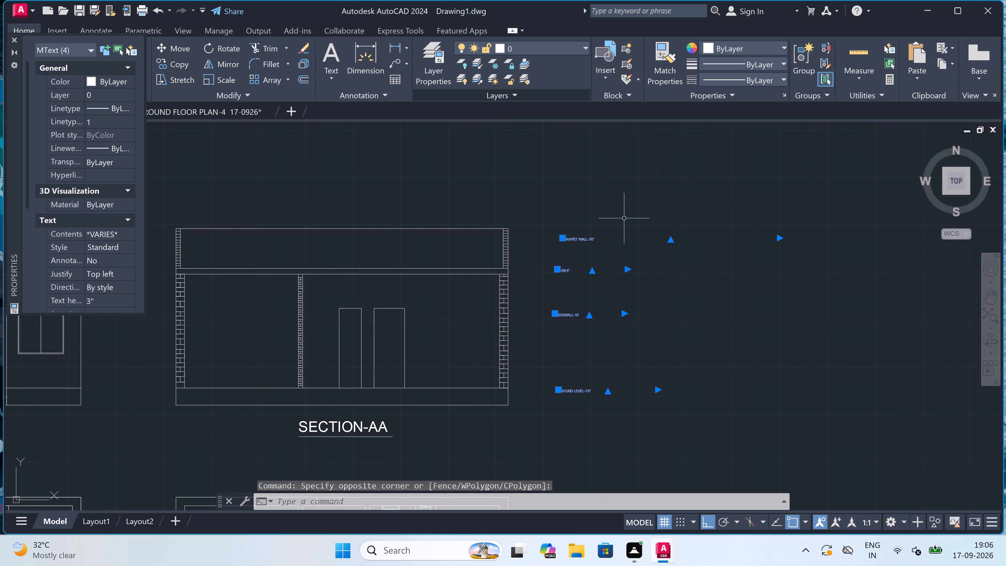
click(117, 302)
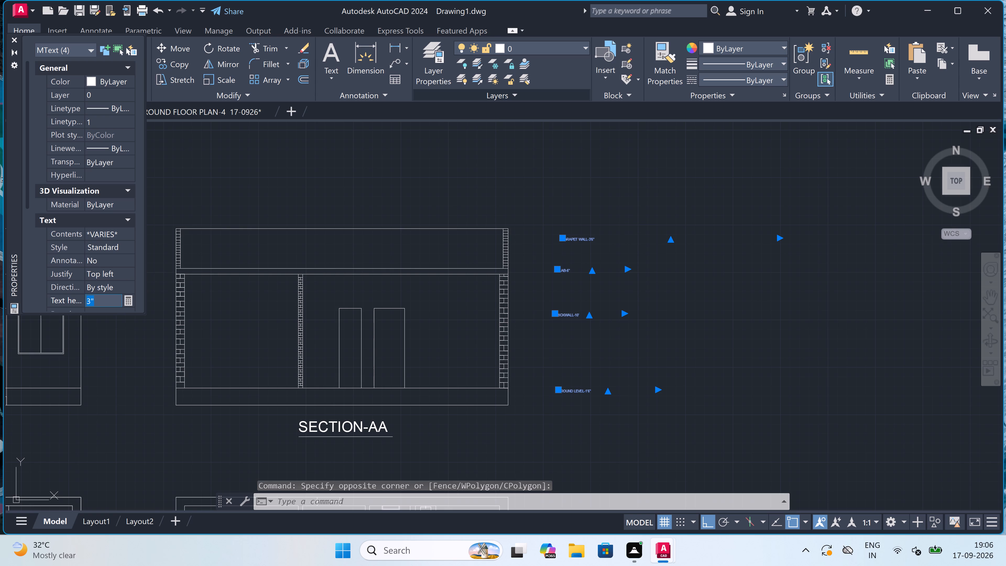
key(BackSpace)
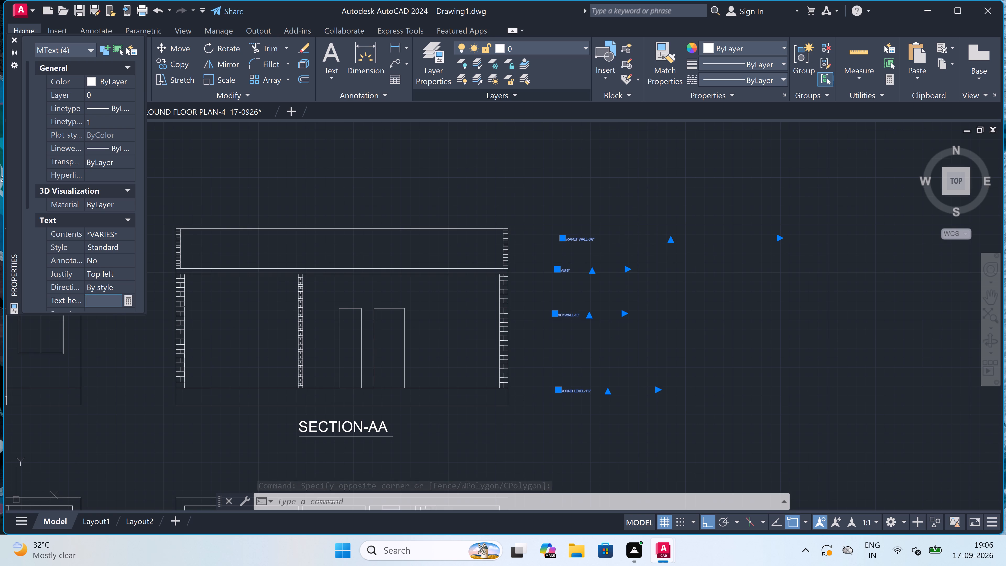
text(7")
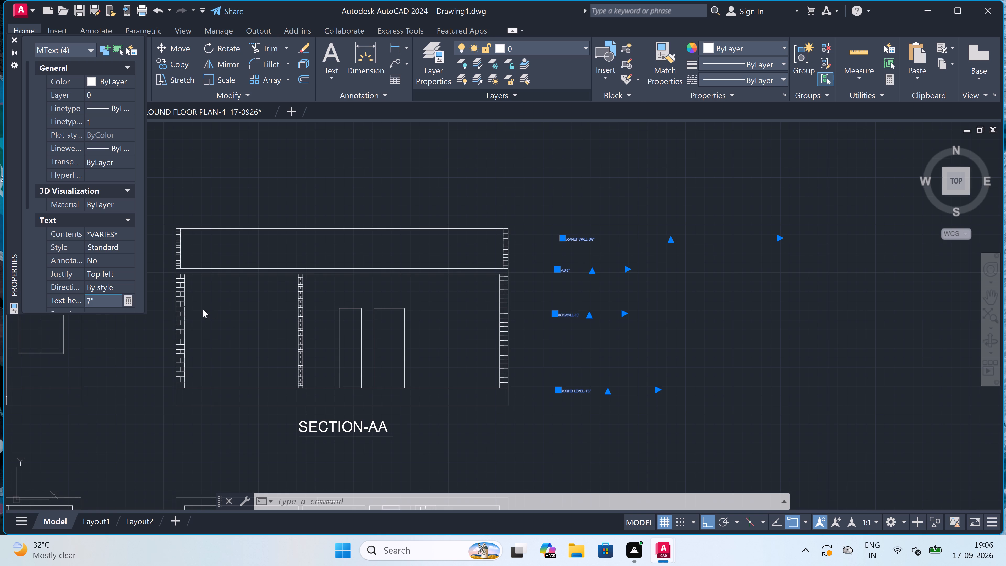
click(451, 308)
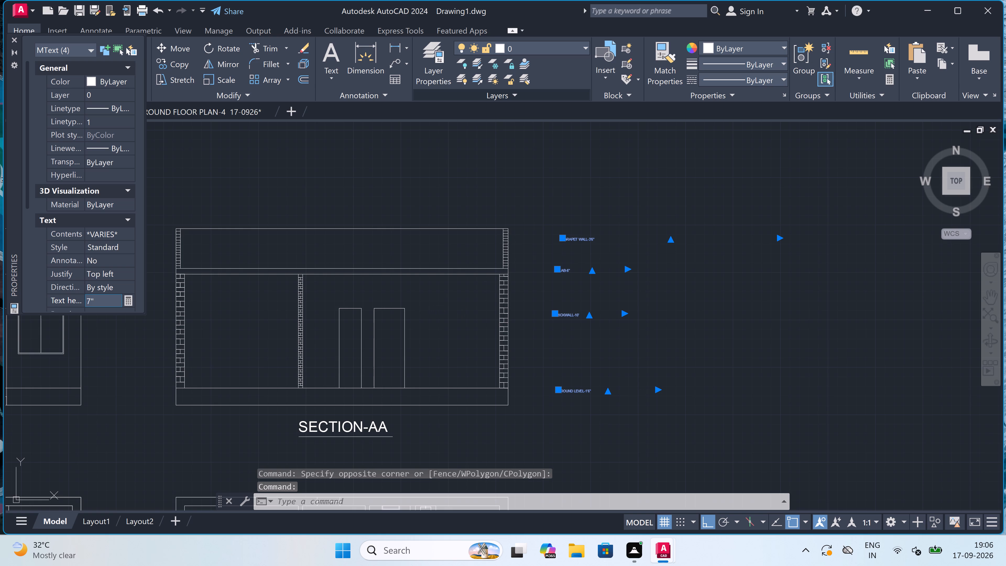
key(Escape)
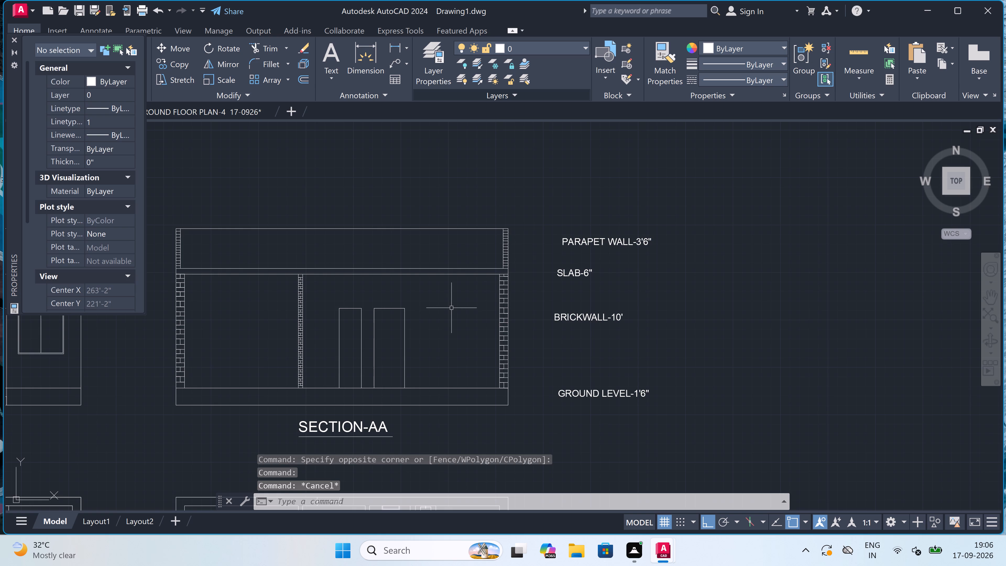
Draw a horizontal line about 4'-4" long from the parapet's outer face to the "PARAPET WALL-3'6"" label.
scroll(451, 304, down, 1)
scroll(540, 297, up, 2)
text(L)
key(space)
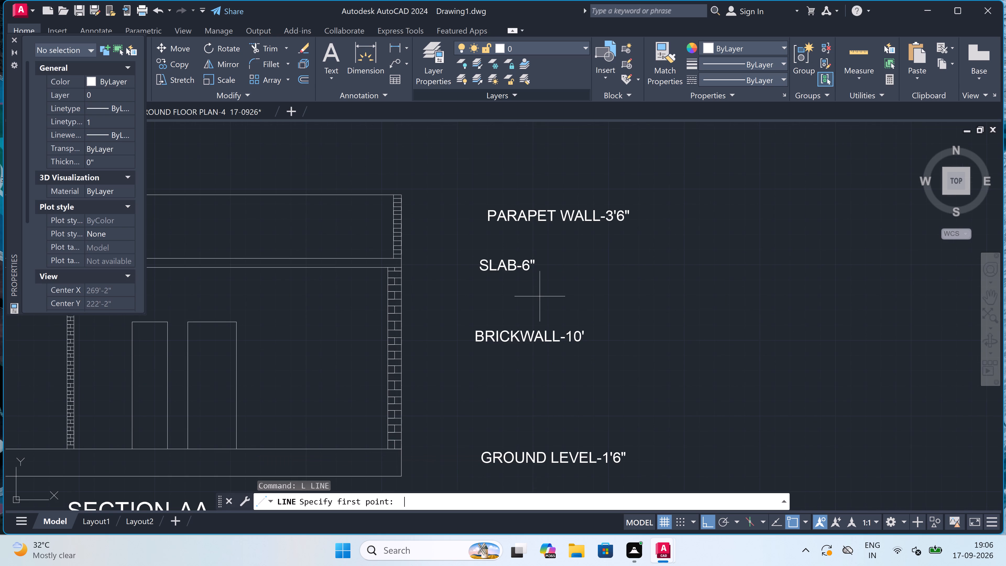
scroll(470, 209, up, 2)
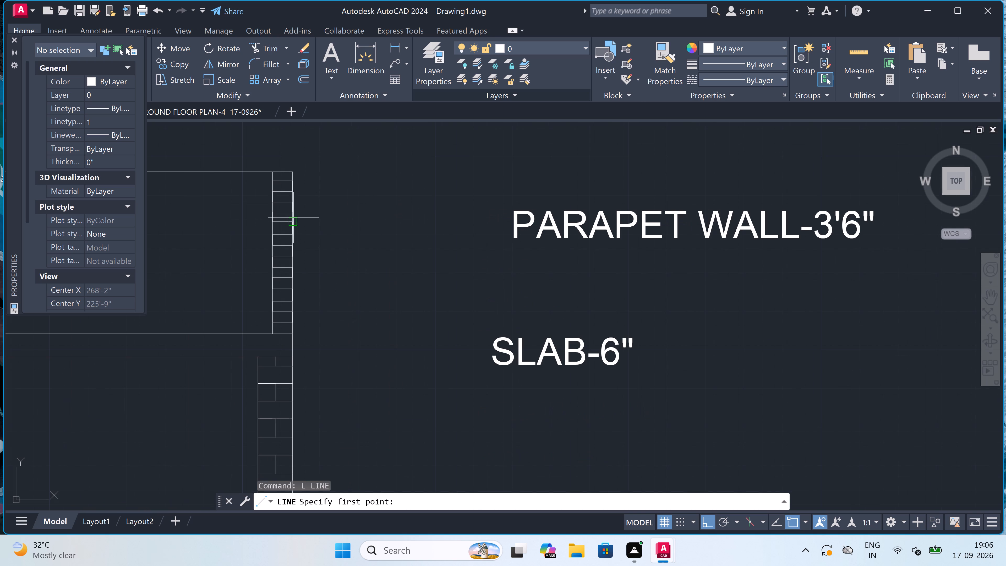
click(293, 218)
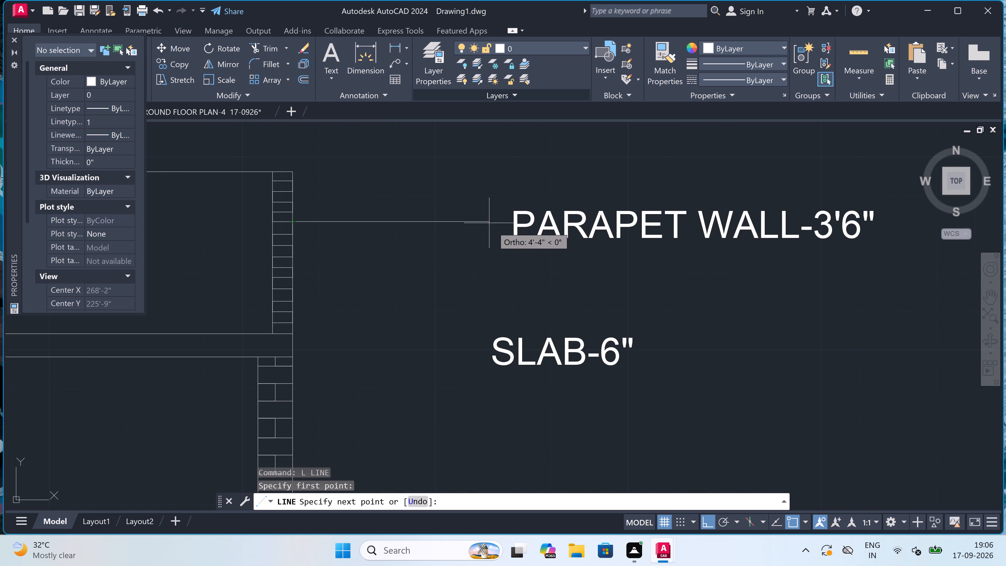
click(492, 227)
key(Escape)
scroll(476, 268, down, 3)
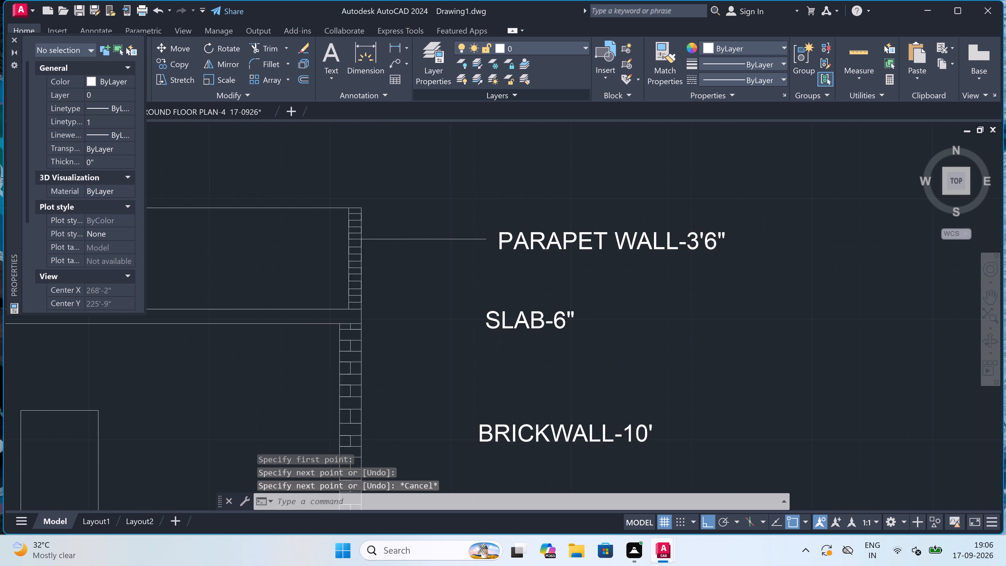
Draw a horizontal line about 3'-8" long from the slab's outer edge toward the "SLAB-6"" label.
scroll(455, 282, up, 3)
key(space)
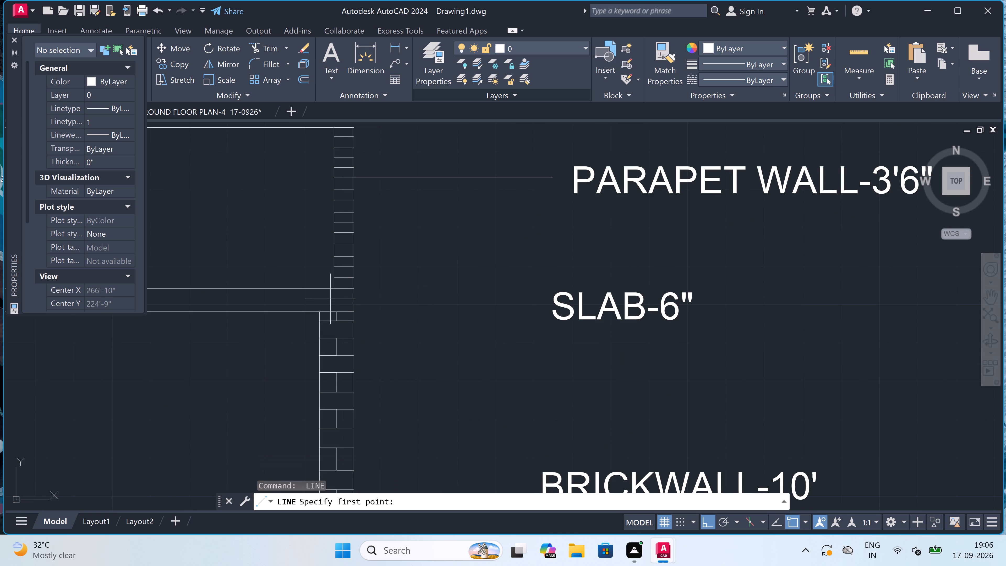
drag(348, 299, 351, 300)
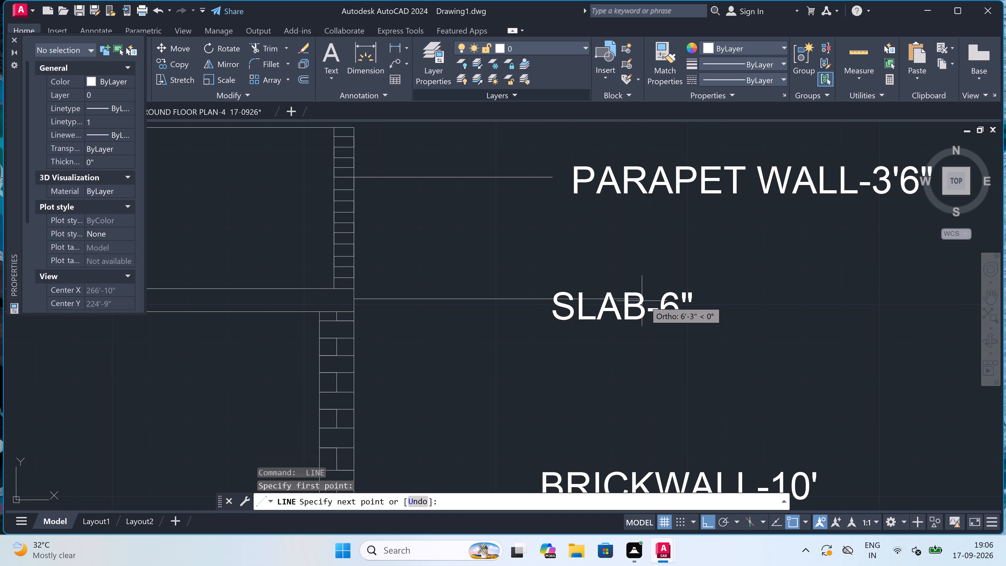
click(528, 298)
key(Escape)
scroll(505, 276, down, 3)
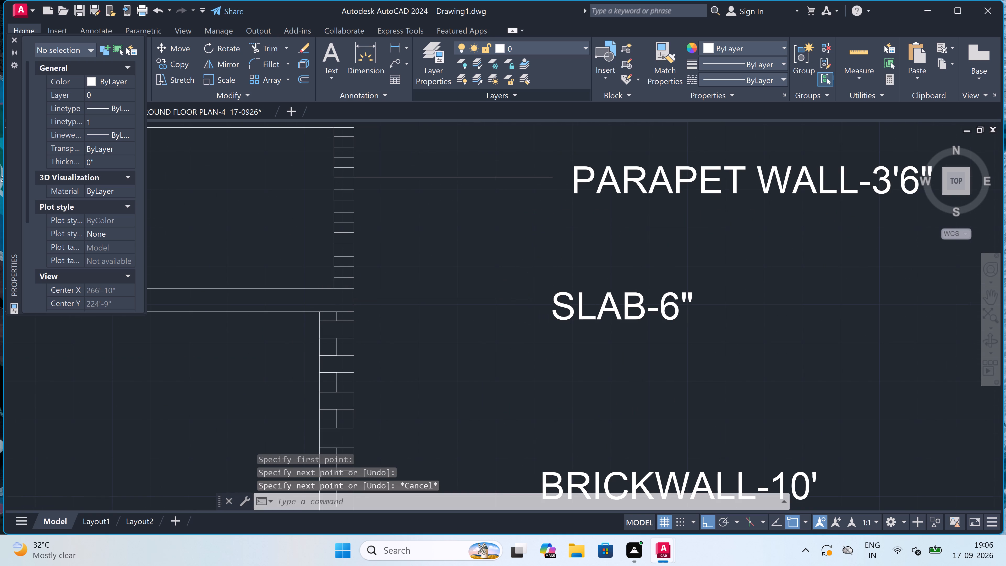
Draw a horizontal line from the right outer brick wall's face to just before the "BRICKWALL-10'" label.
scroll(493, 319, up, 2)
key(space)
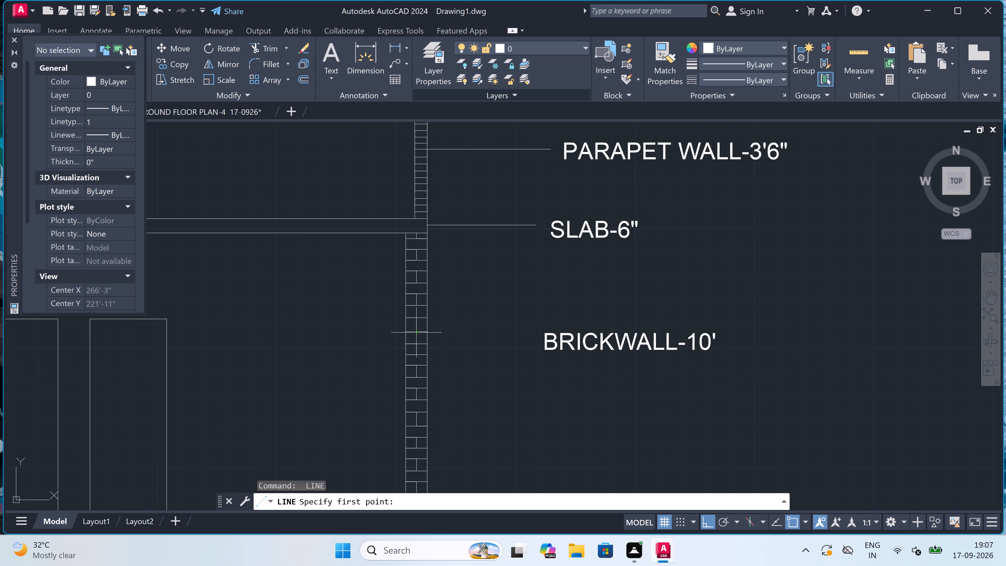
drag(428, 329, 431, 329)
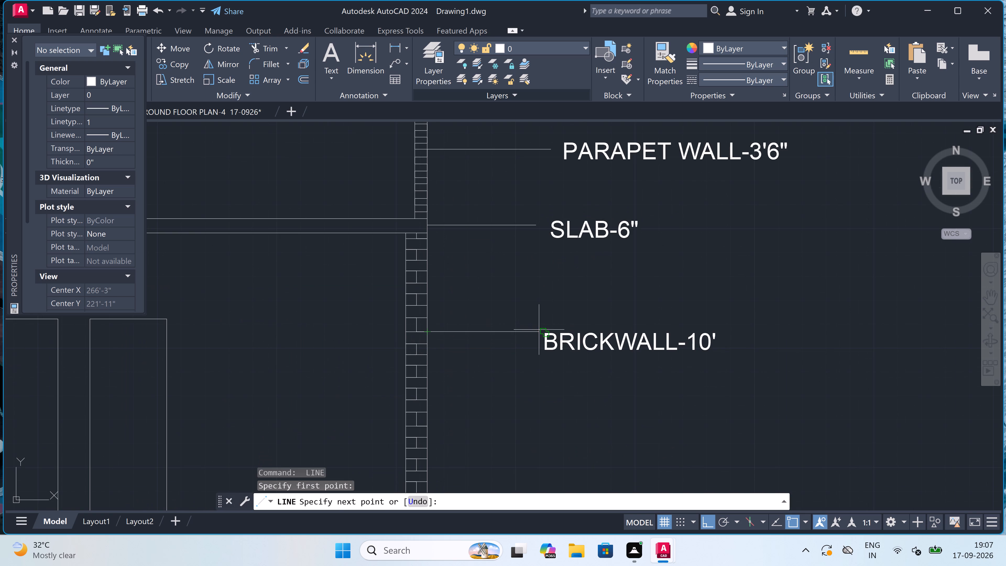
click(531, 332)
key(Escape)
scroll(517, 314, down, 4)
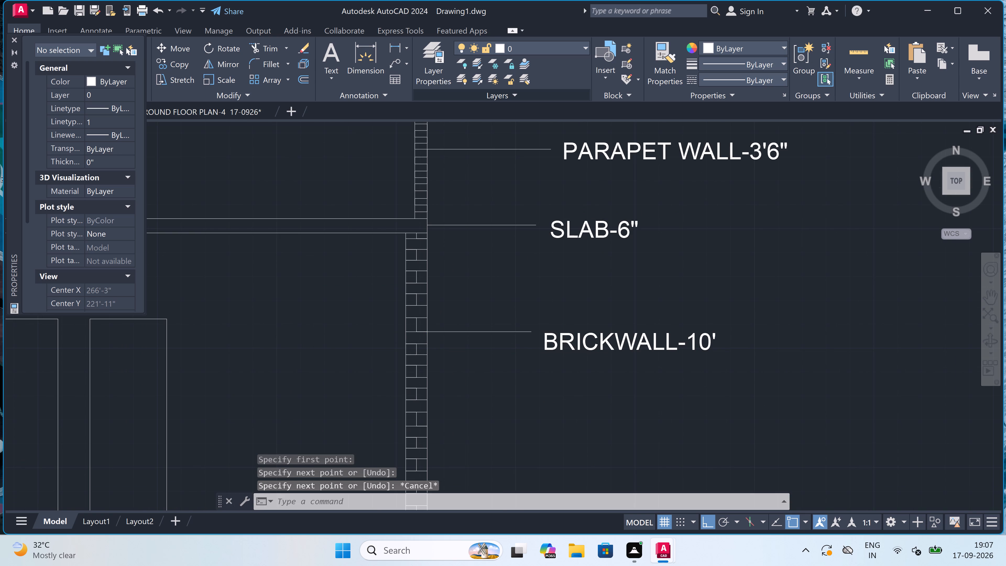
Draw a horizontal line from the right edge of Section-AA's base to just before the "GROUND LEVEL-1'6"" label.
scroll(515, 337, up, 2)
scroll(513, 346, down, 1)
scroll(517, 353, up, 3)
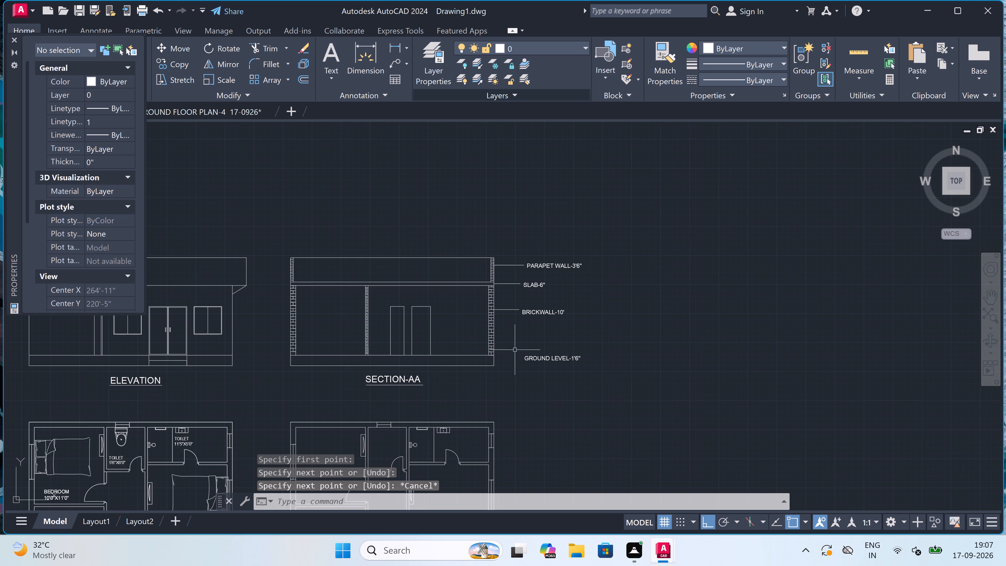
key(space)
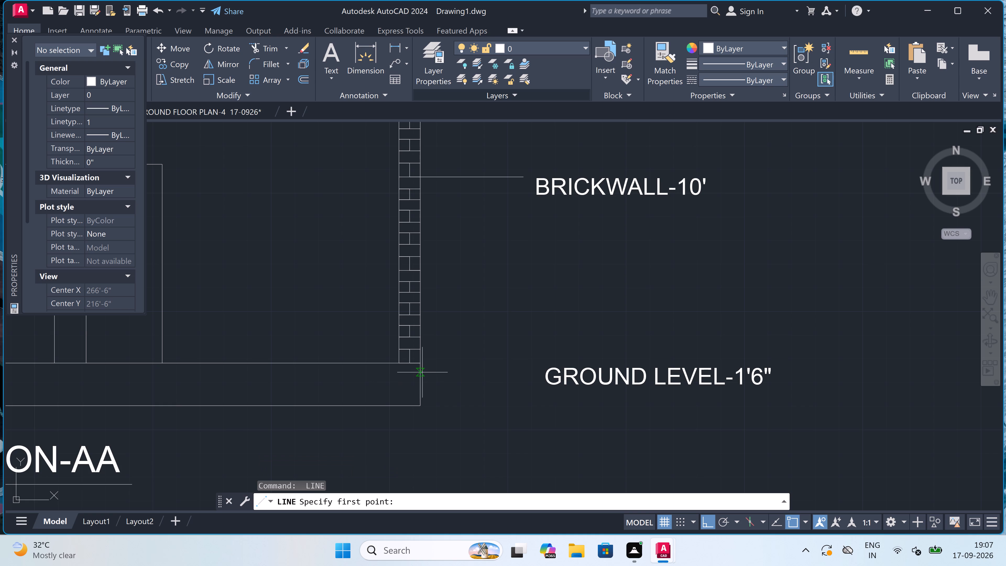
click(417, 371)
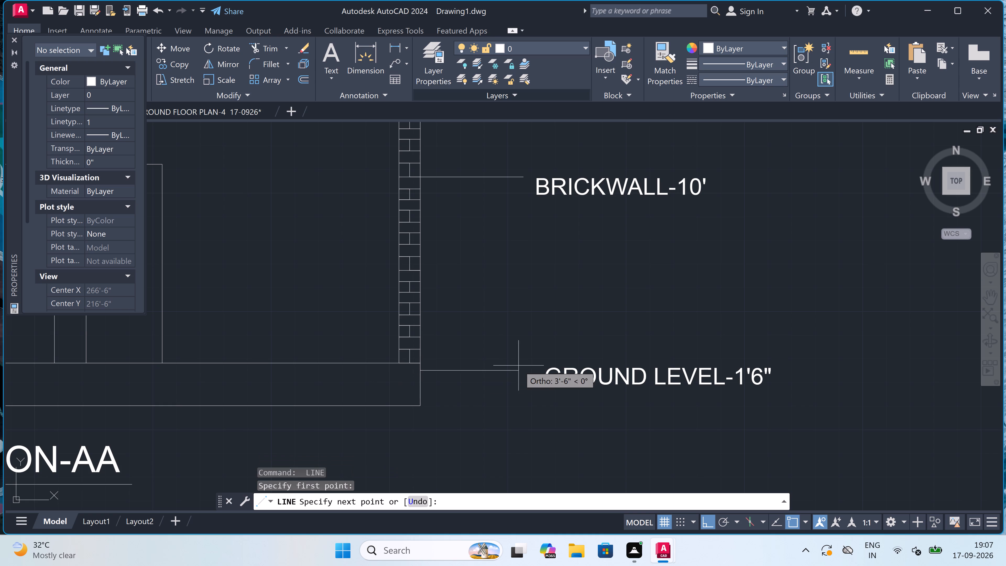
scroll(533, 369, up, 2)
click(541, 375)
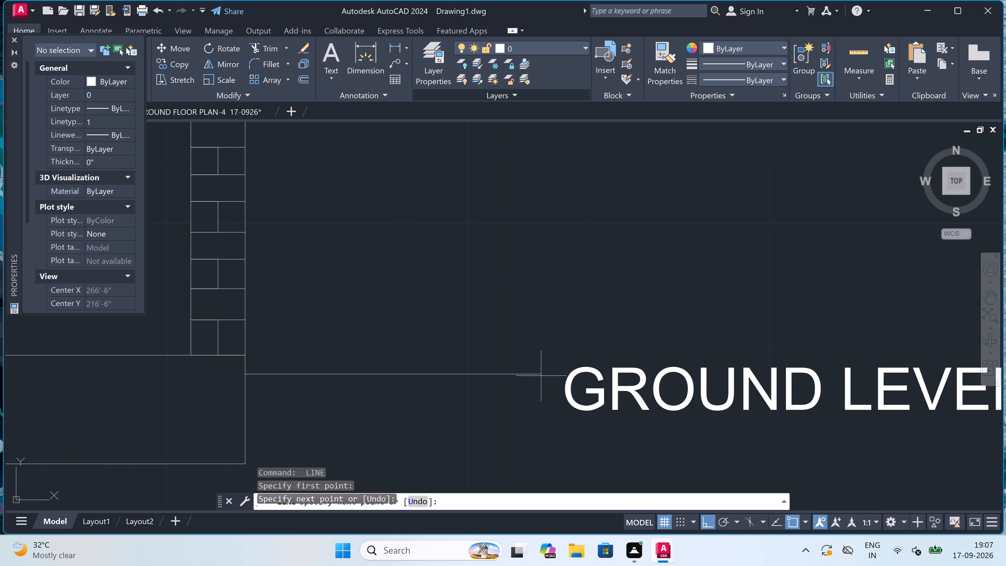
key(Escape)
scroll(511, 341, down, 5)
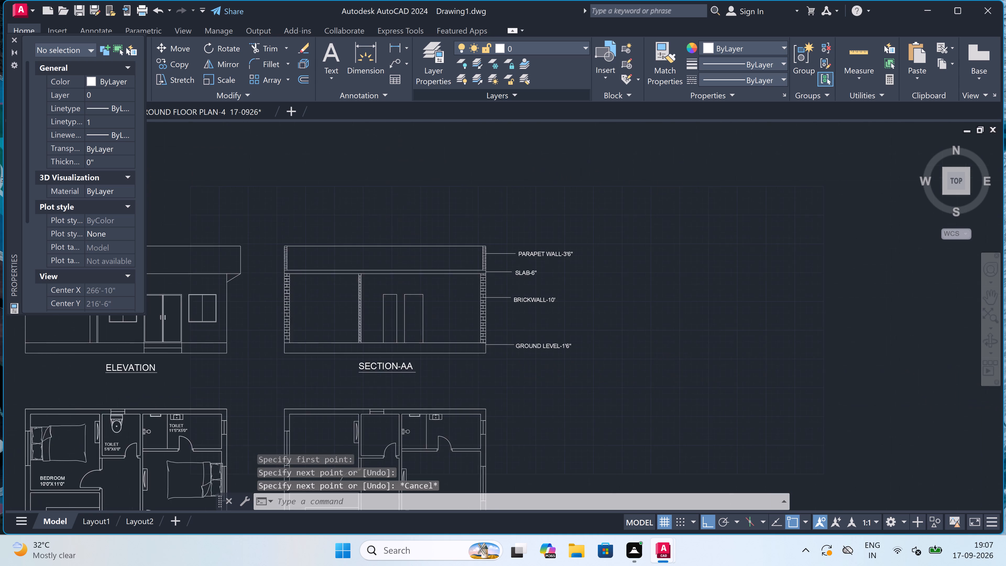
With ortho off, draw a small closed triangle of three lines inside Section-AA's base strip, near its lower-left corner.
scroll(511, 341, down, 1)
scroll(357, 350, up, 4)
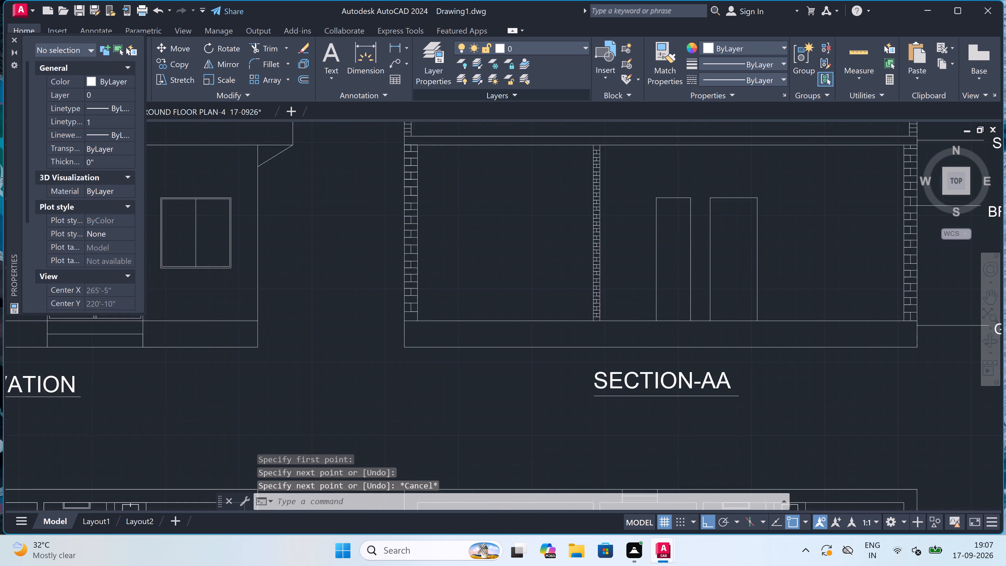
scroll(474, 339, up, 3)
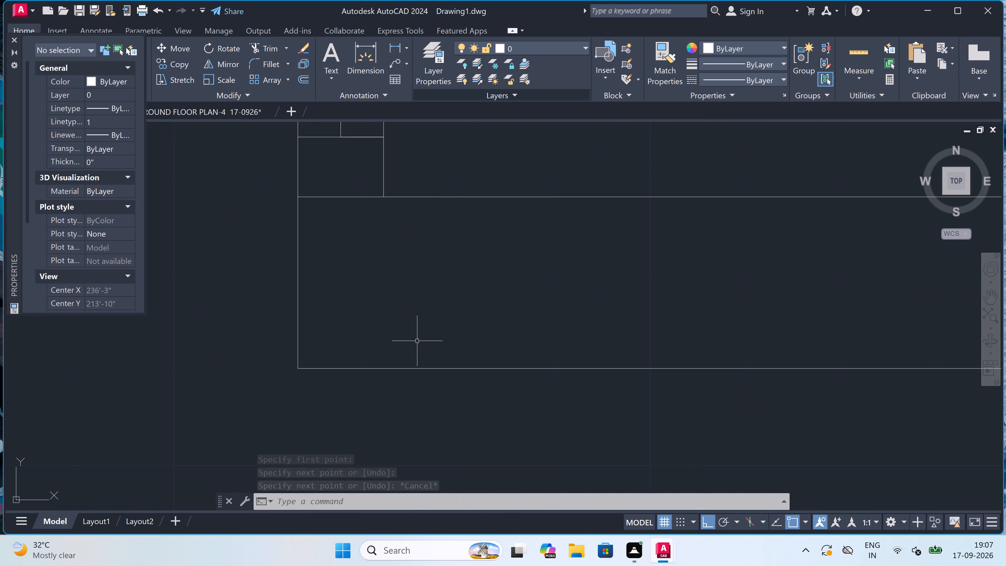
key(F8)
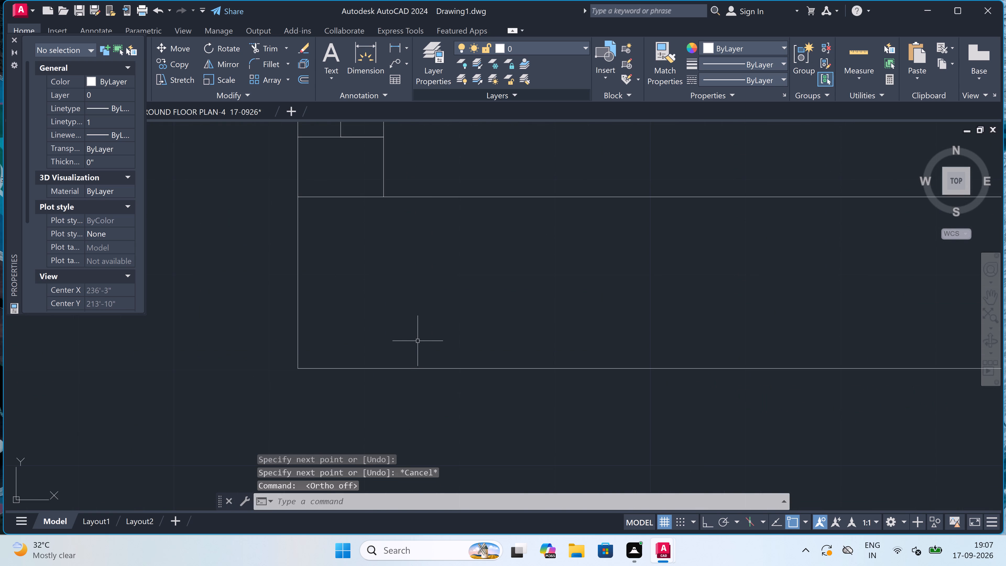
key(l)
key(space)
scroll(292, 335, up, 1)
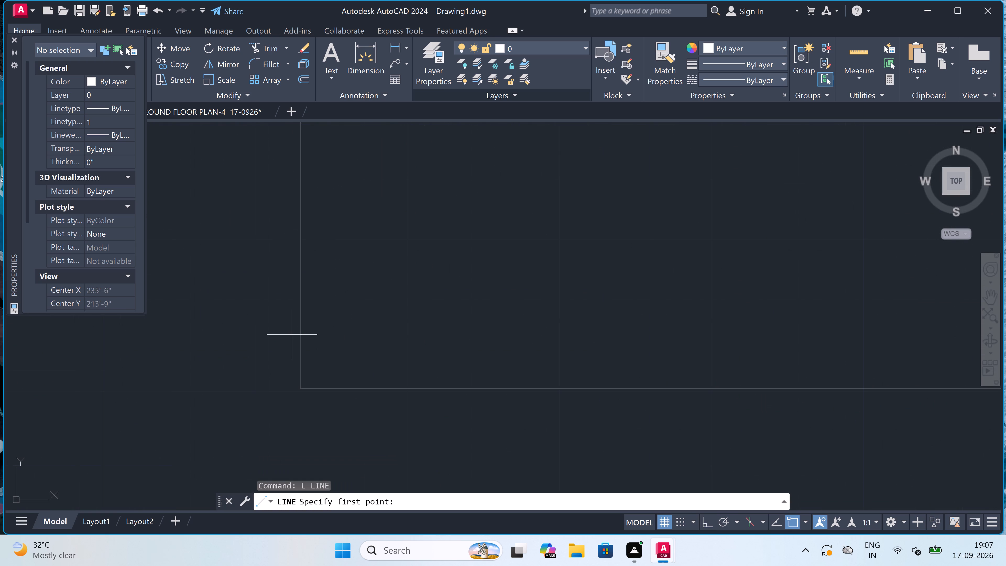
click(351, 328)
click(379, 349)
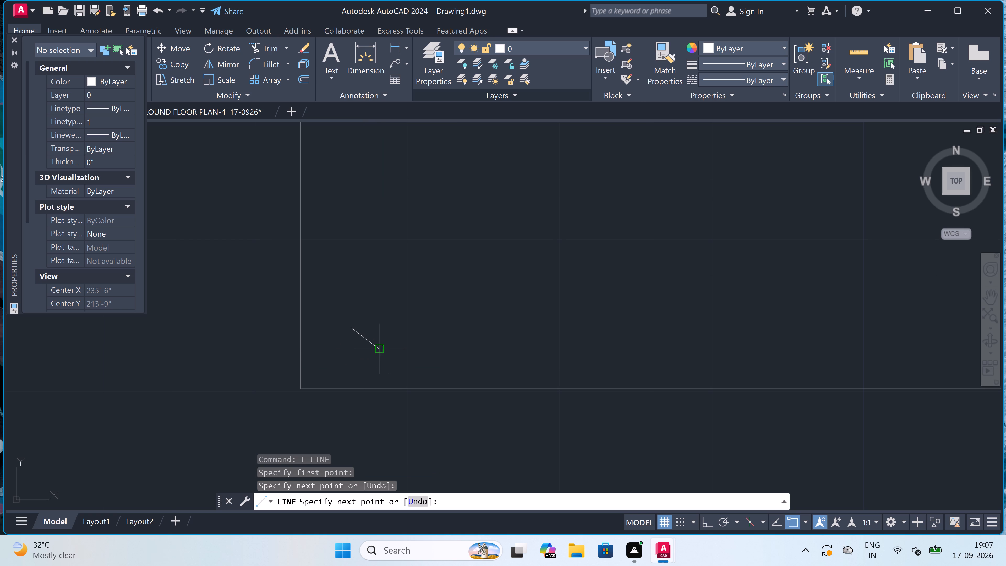
click(380, 317)
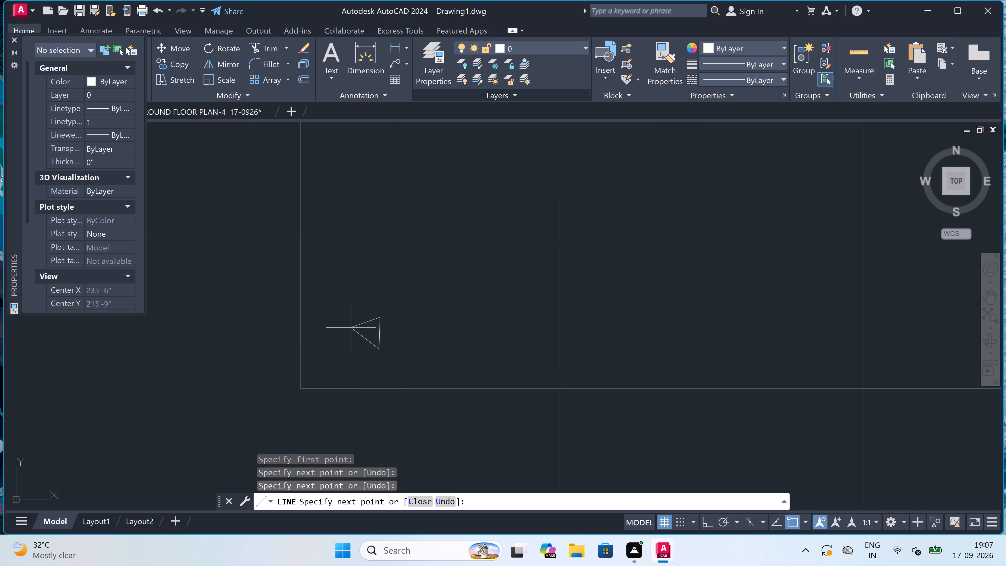
click(349, 327)
key(Escape)
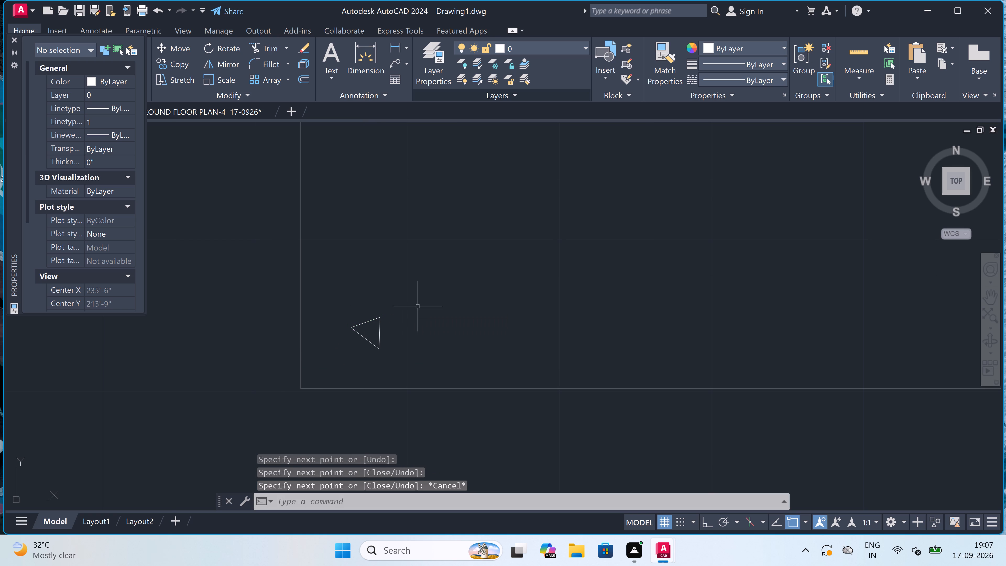
Select the small triangle and, using its upper-right corner as base point, place three copies at the left end of Section-AA's base strip.
drag(419, 305, 415, 306)
click(324, 356)
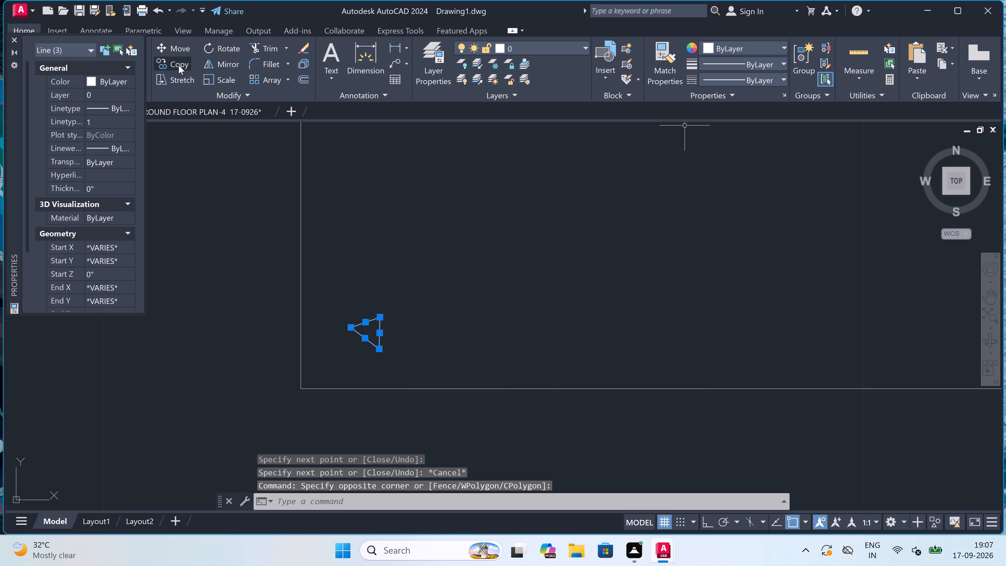
click(172, 62)
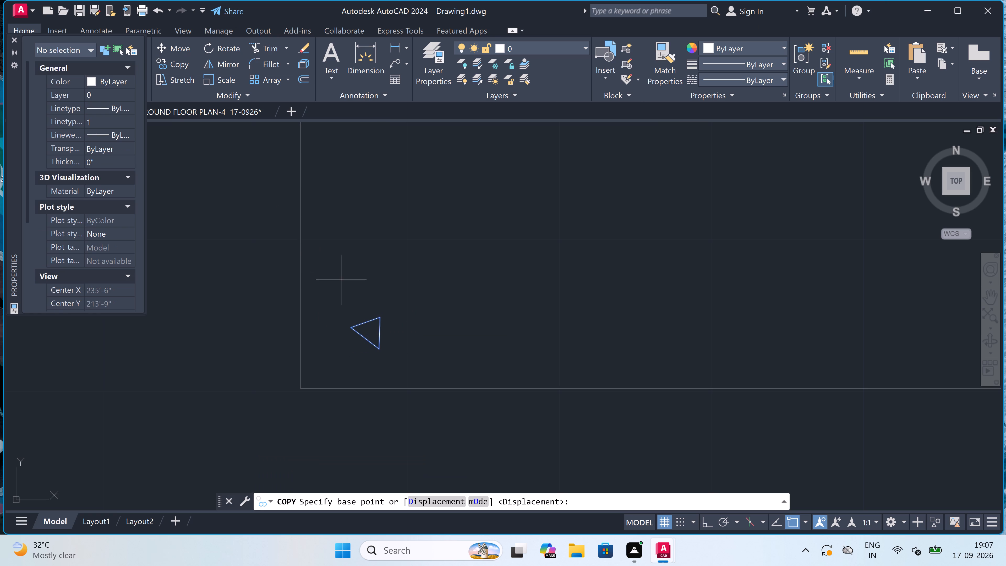
click(375, 323)
scroll(376, 284, down, 2)
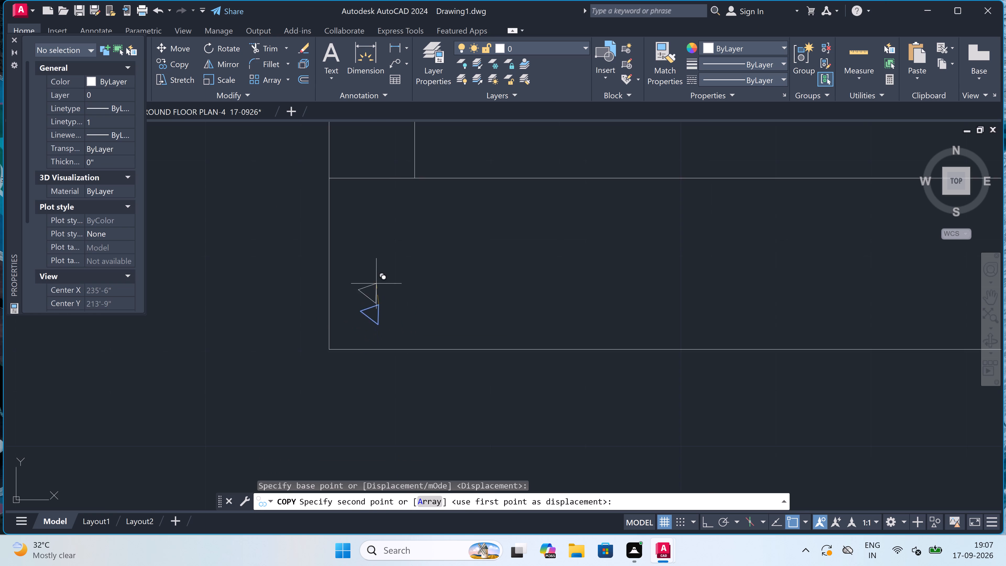
click(403, 247)
click(517, 254)
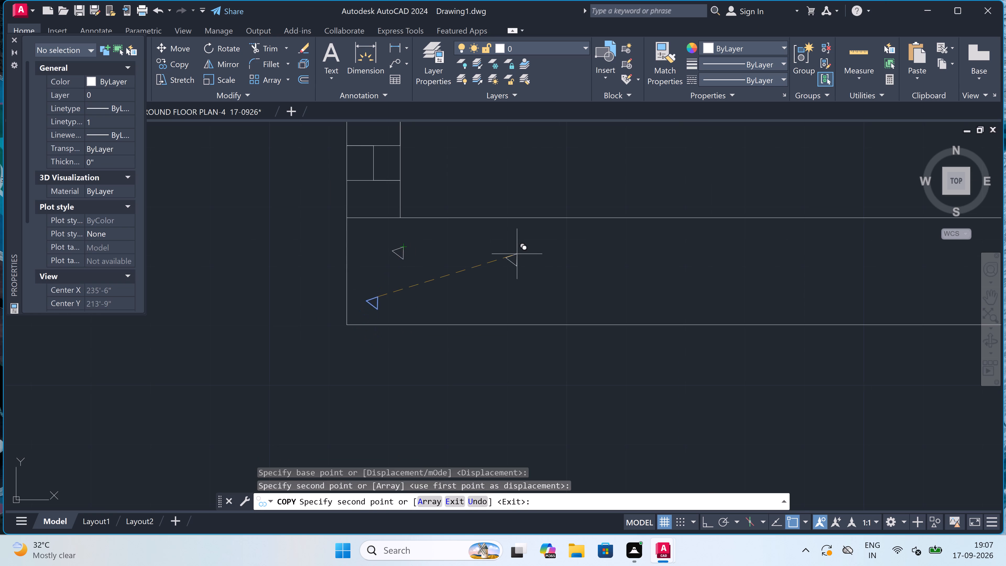
click(475, 284)
Place nine more triangle copies in two staggered rows along the base strip, filling it up to the brick partition wall.
scroll(476, 284, down, 4)
scroll(519, 280, up, 4)
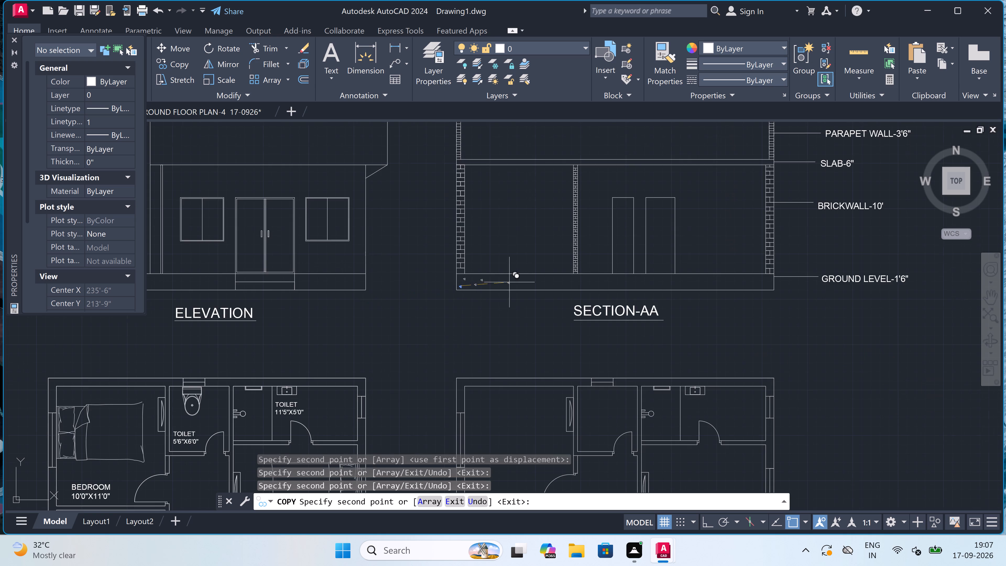
drag(435, 268, 439, 268)
click(577, 266)
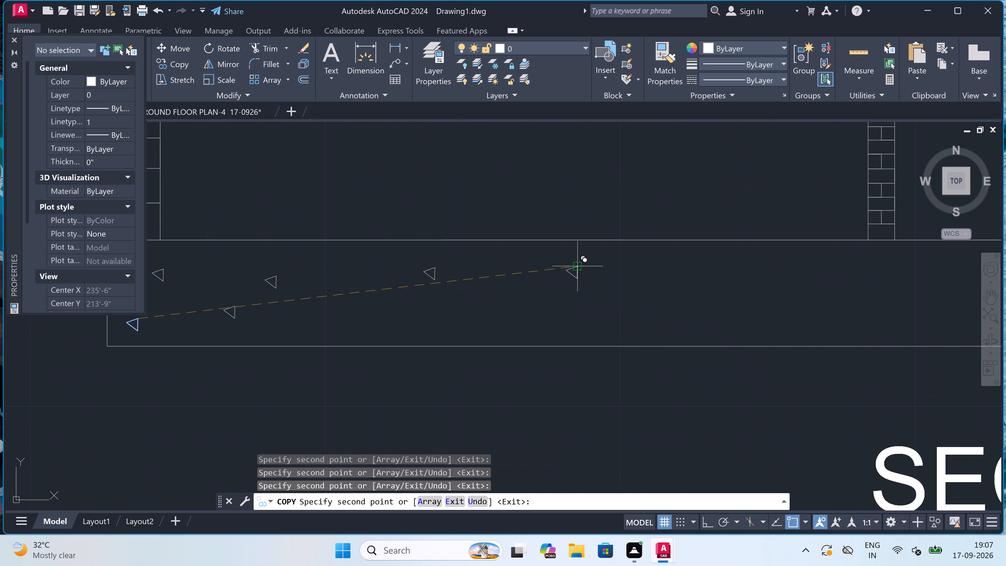
click(705, 262)
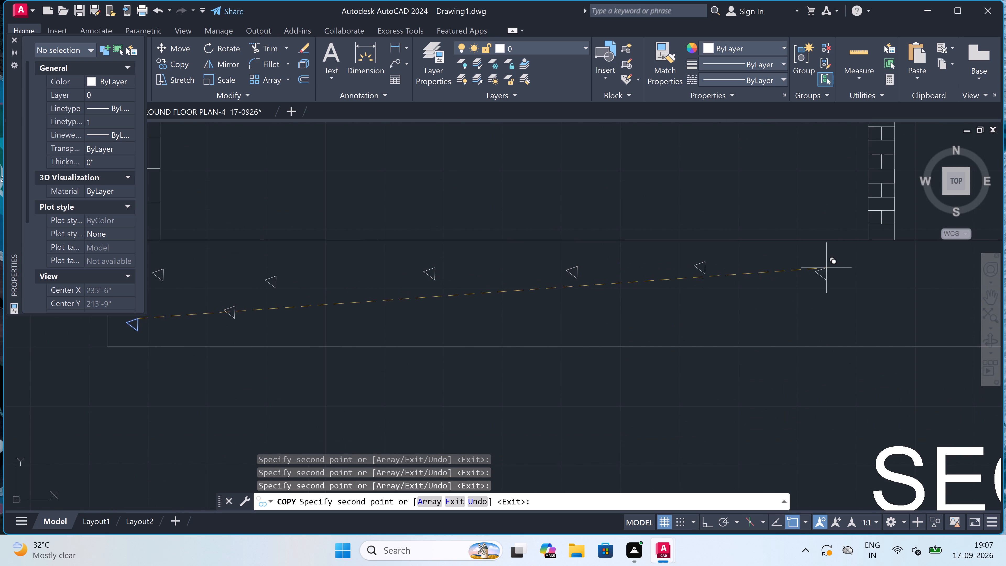
click(841, 266)
click(789, 305)
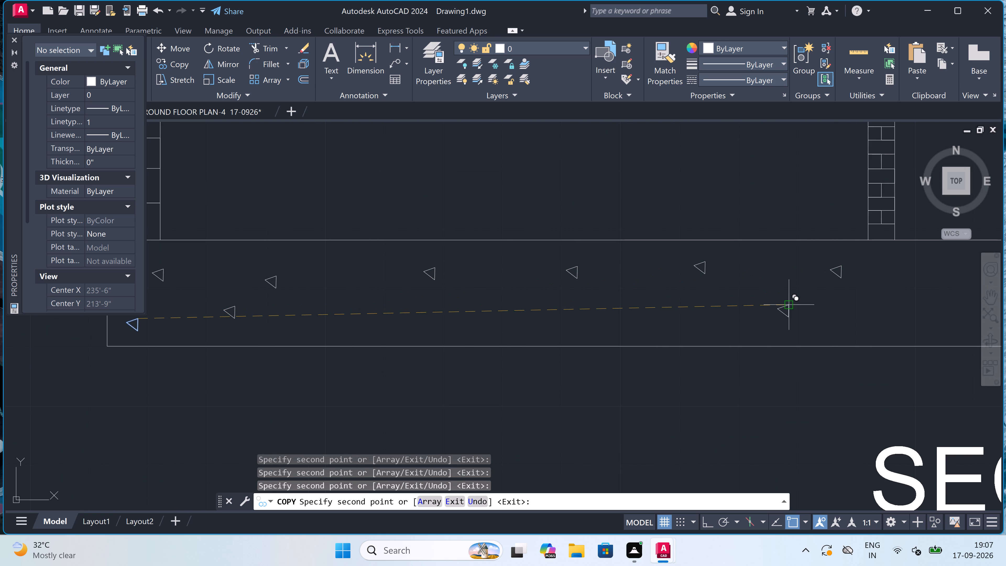
click(647, 309)
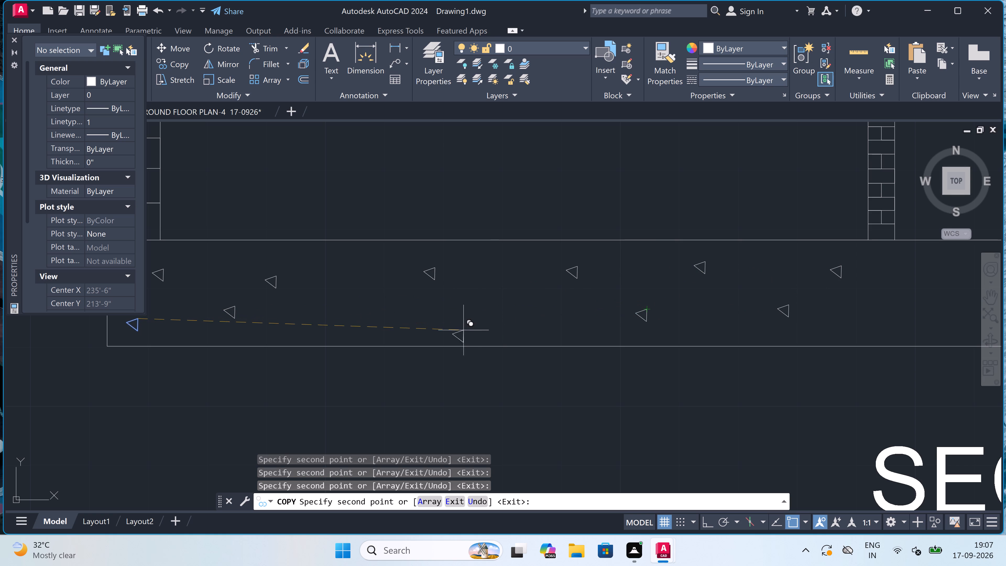
click(507, 309)
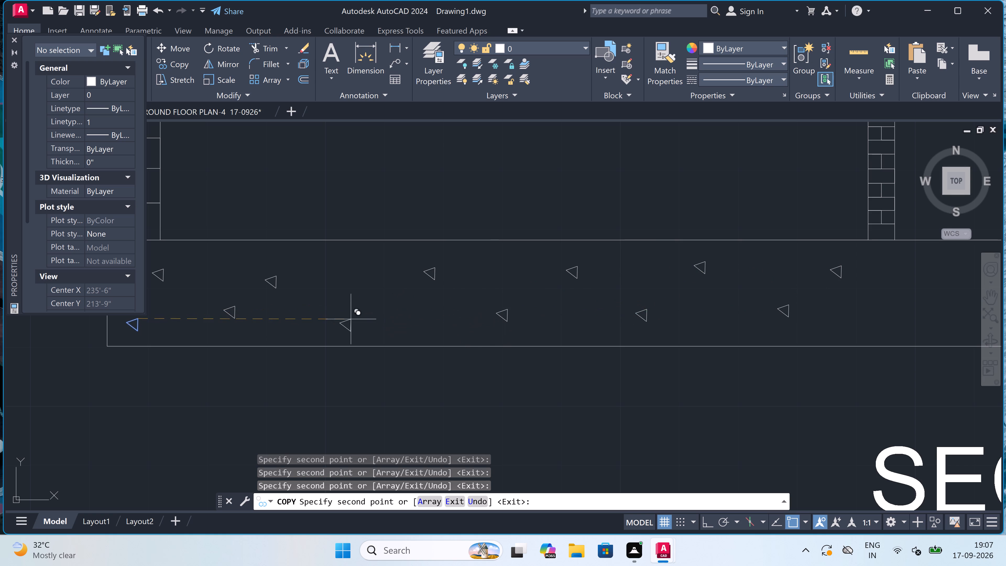
click(345, 319)
scroll(354, 266, up, 2)
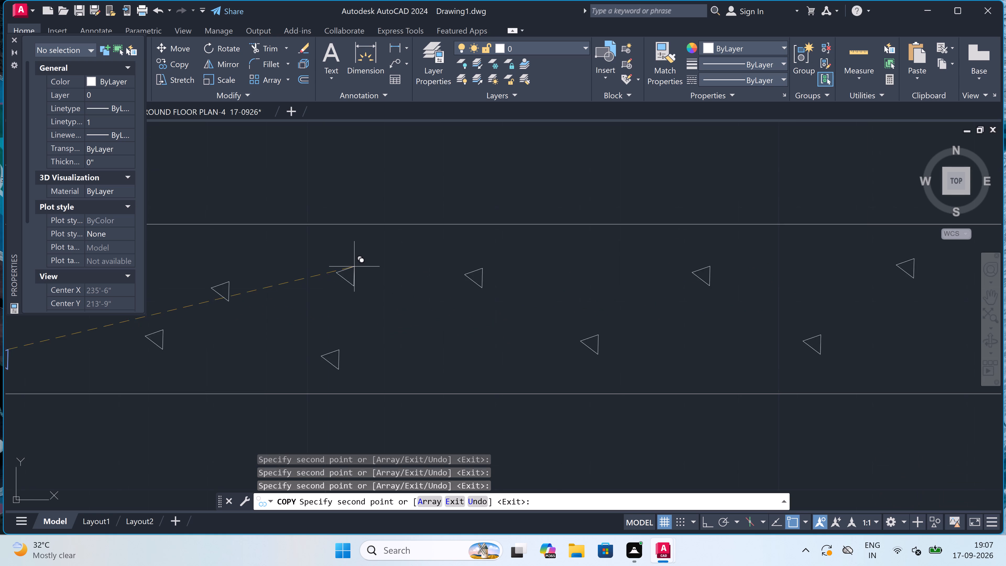
click(346, 233)
Place four triangle copies in the base strip from beneath the brick partition wall to the first door, two high and two low.
scroll(346, 233, down, 4)
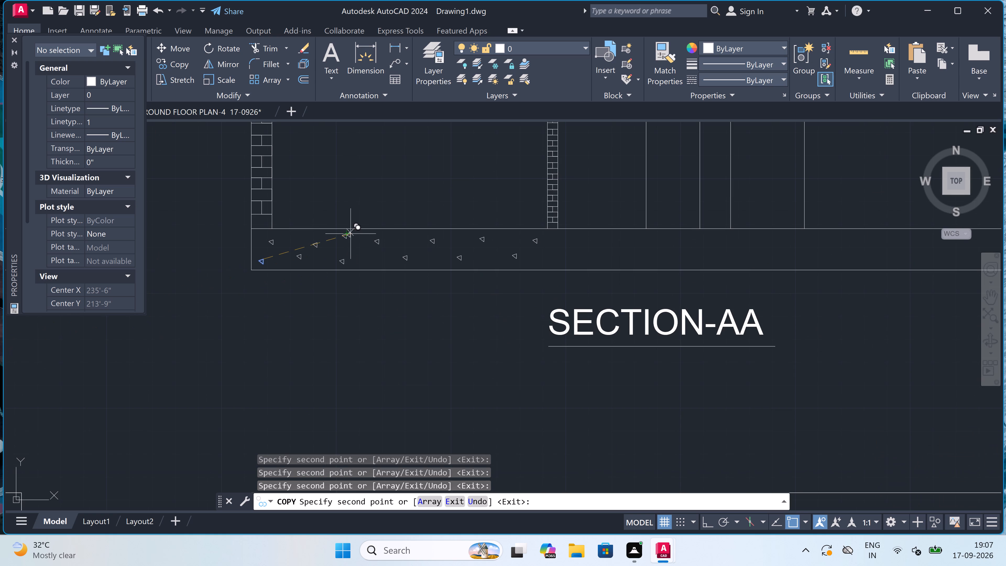
scroll(399, 236, down, 5)
scroll(442, 236, up, 4)
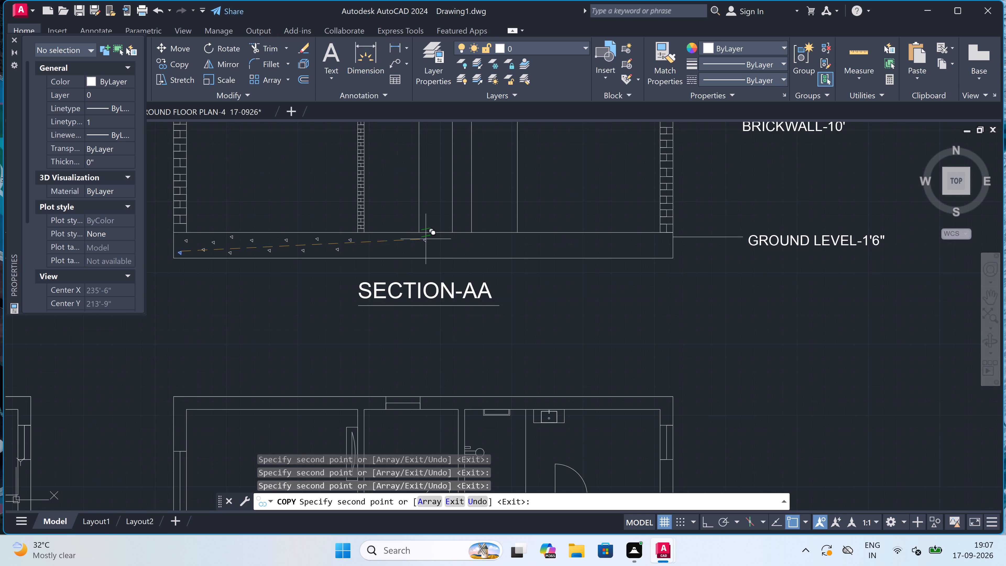
scroll(359, 245, up, 3)
click(399, 266)
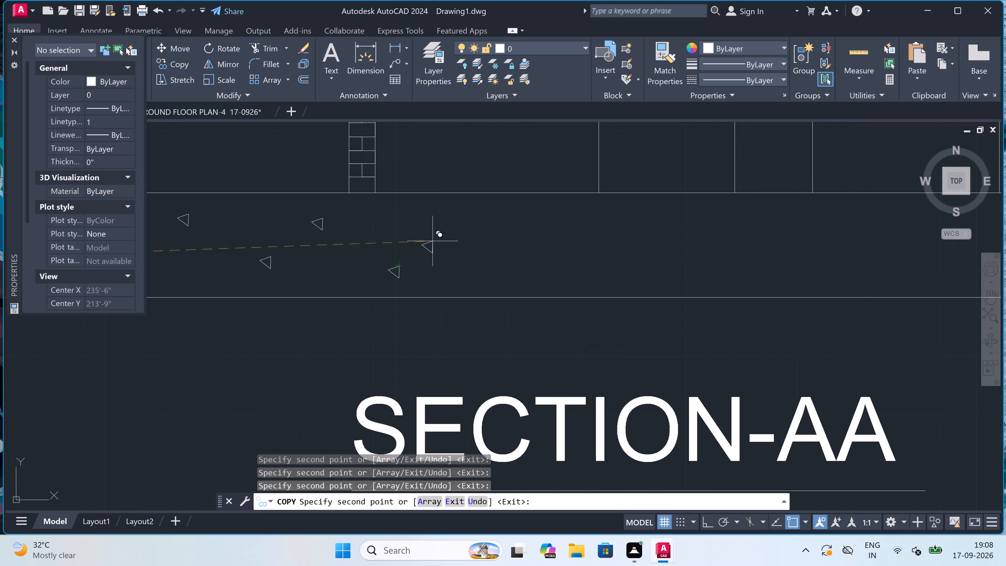
click(481, 218)
click(560, 217)
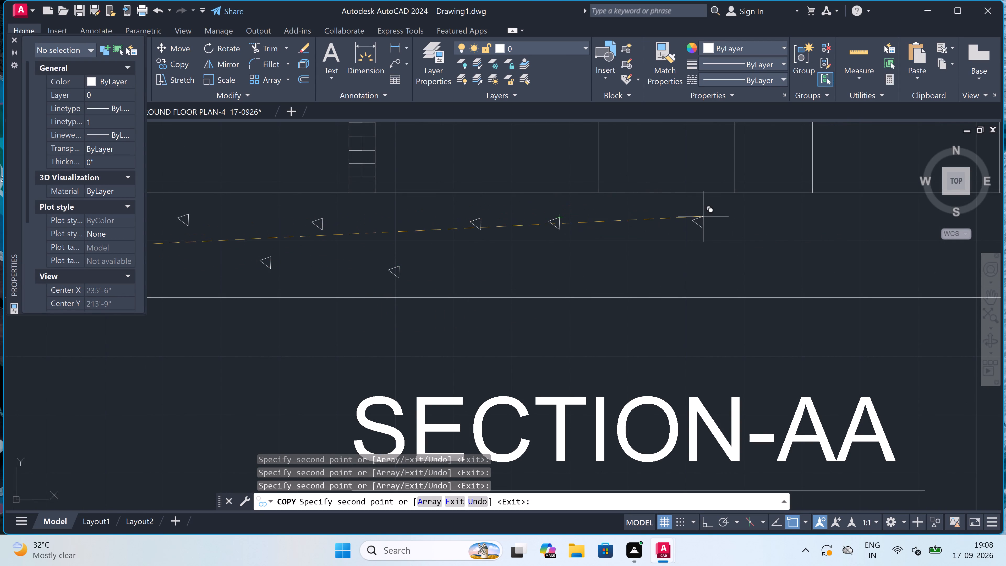
scroll(544, 257, up, 2)
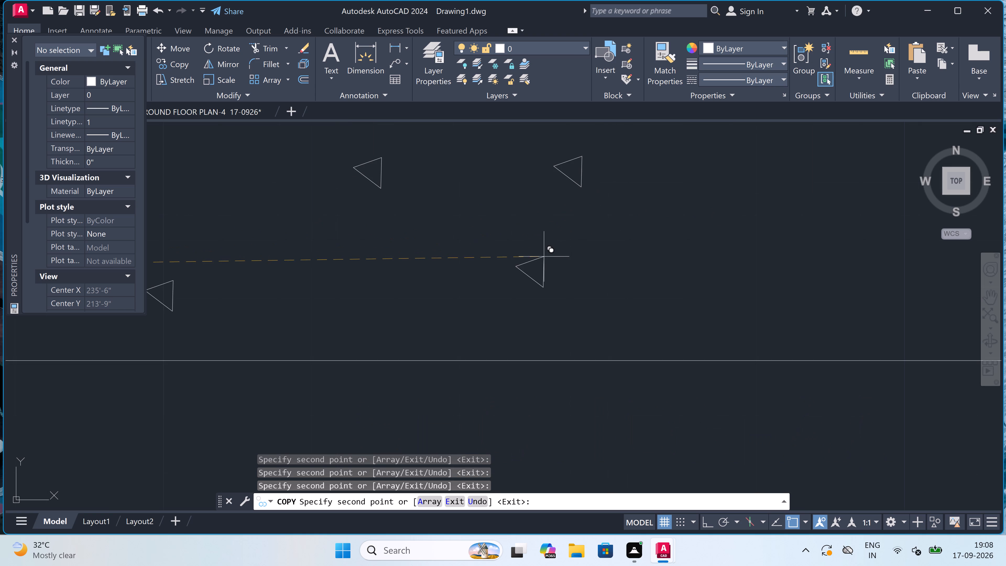
click(513, 278)
Place four triangle copies in the base strip beneath the two door openings, two in the upper row and two in the lower.
scroll(513, 277, down, 4)
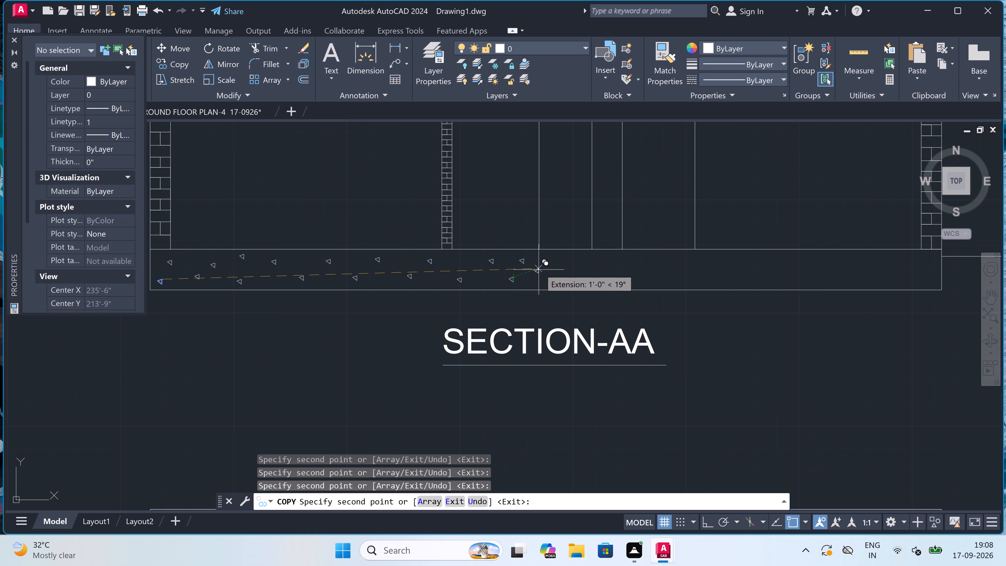
scroll(539, 268, down, 3)
scroll(560, 268, up, 3)
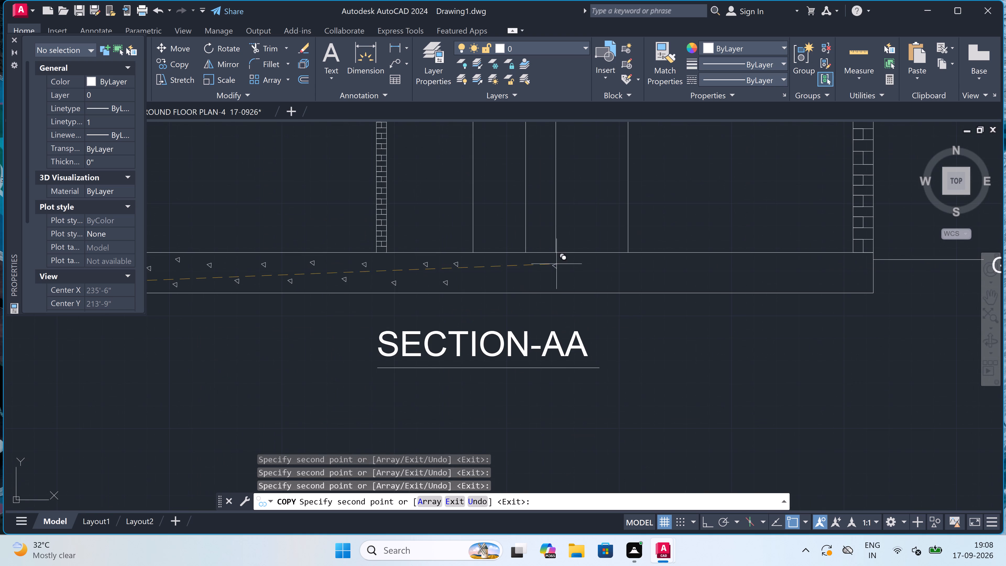
scroll(524, 260, up, 2)
click(491, 258)
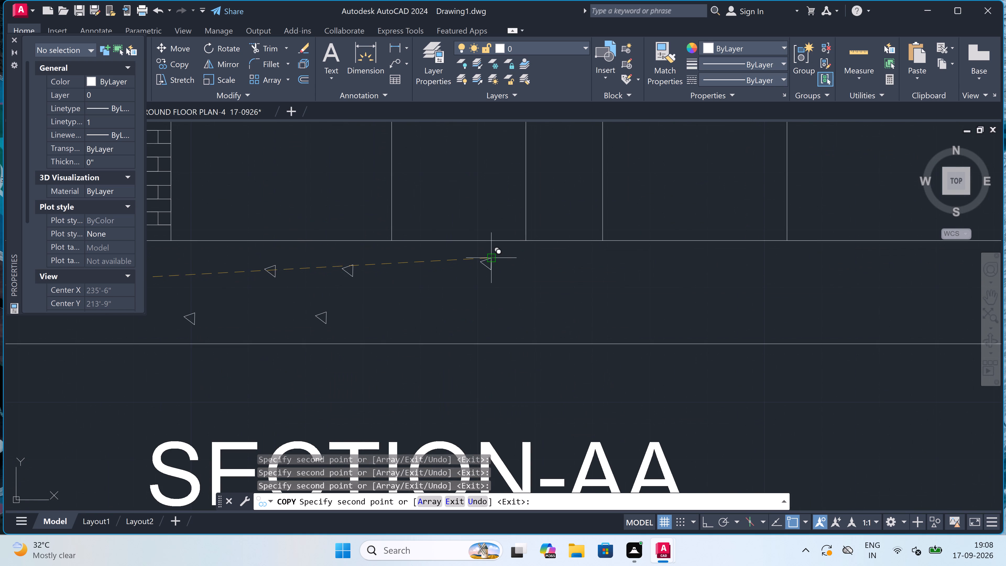
click(666, 269)
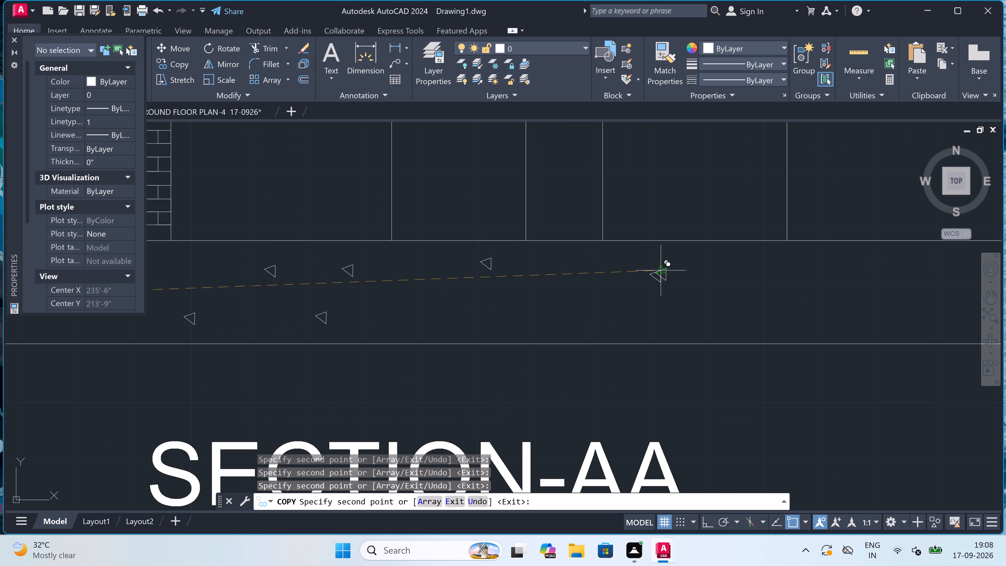
click(573, 317)
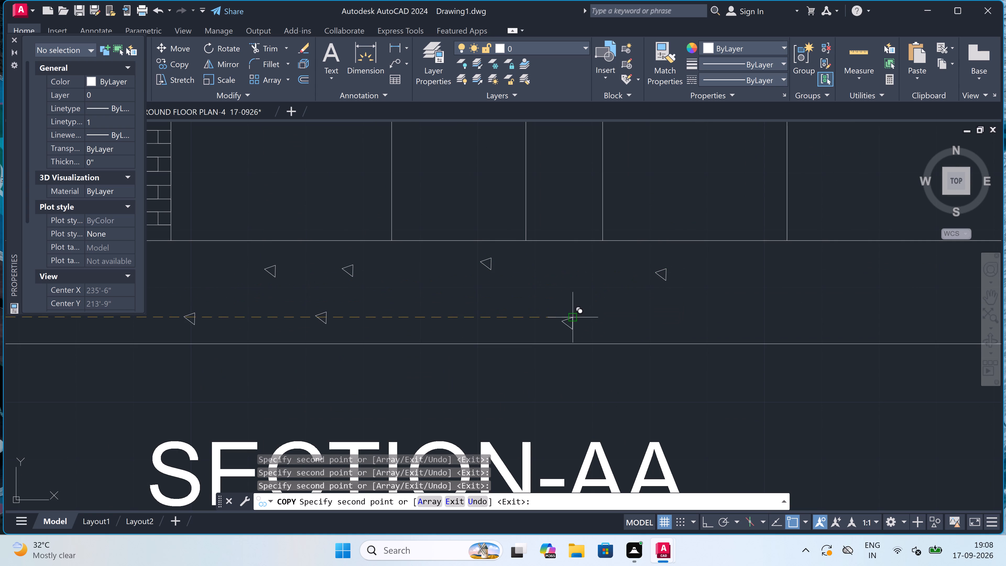
click(445, 306)
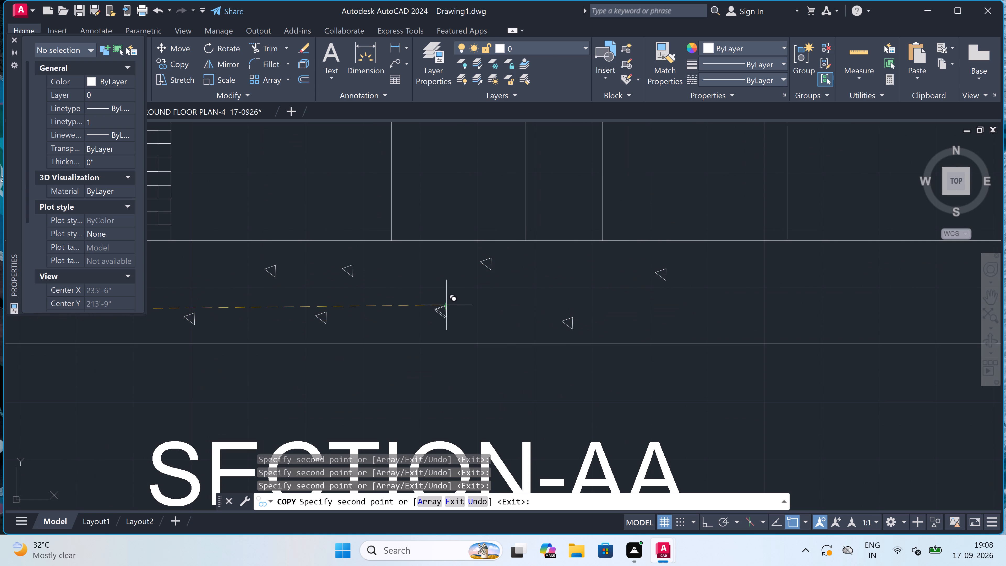
Place six triangle copies in the base strip beyond the second door, three in the upper row and three in the lower.
scroll(466, 308, down, 4)
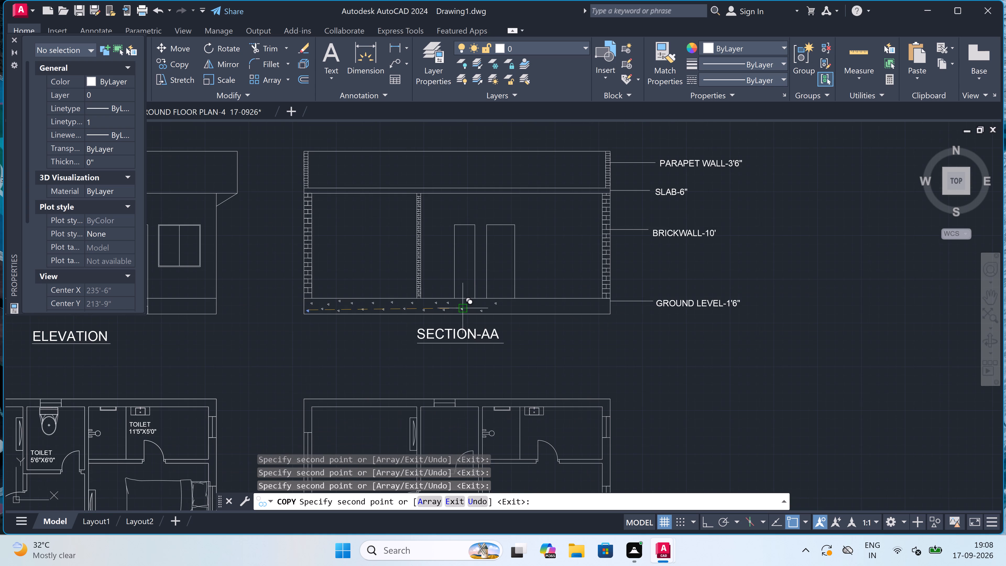
scroll(502, 309, up, 3)
scroll(511, 303, down, 3)
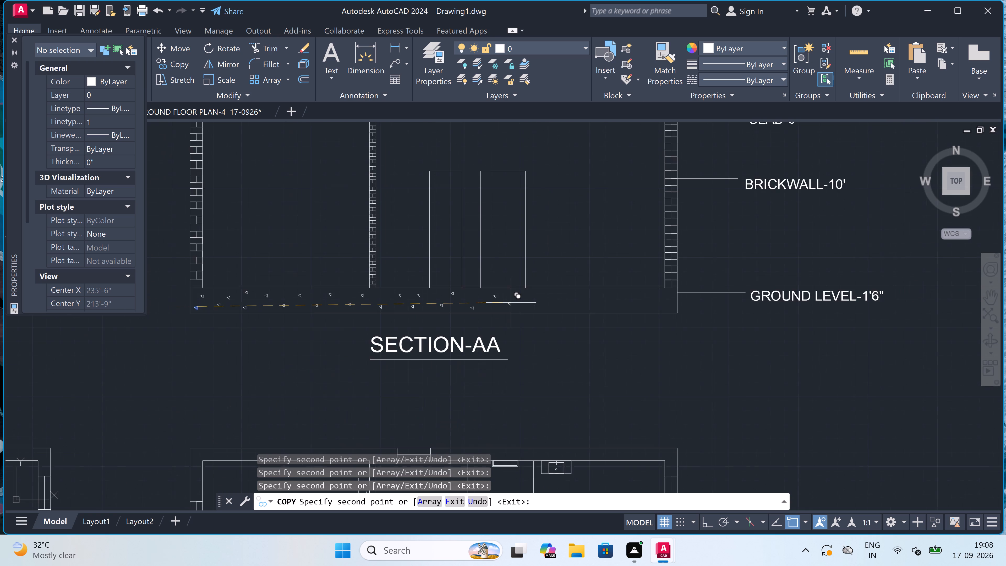
scroll(511, 303, down, 2)
scroll(517, 301, up, 4)
scroll(540, 298, up, 2)
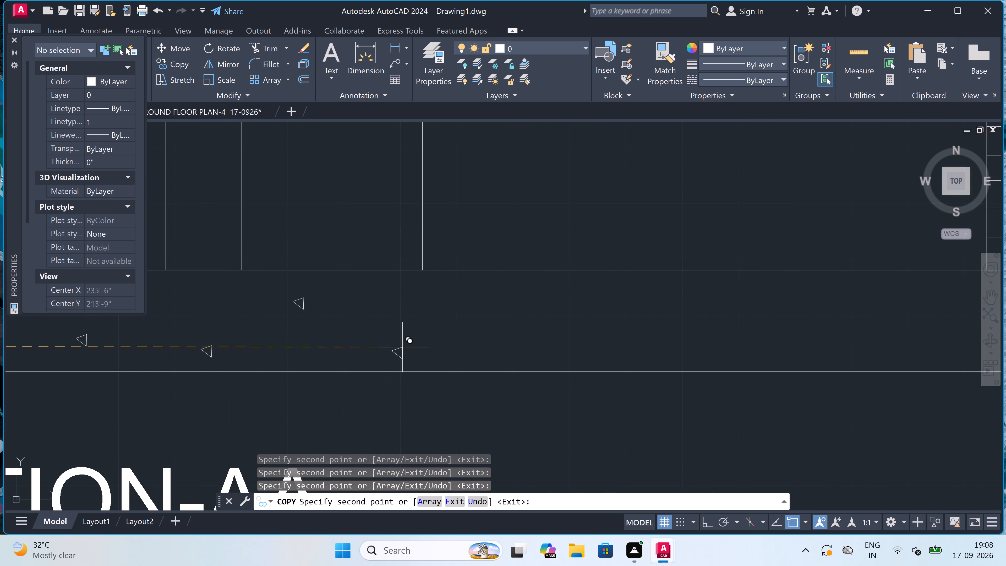
scroll(404, 338, down, 1)
scroll(443, 336, up, 1)
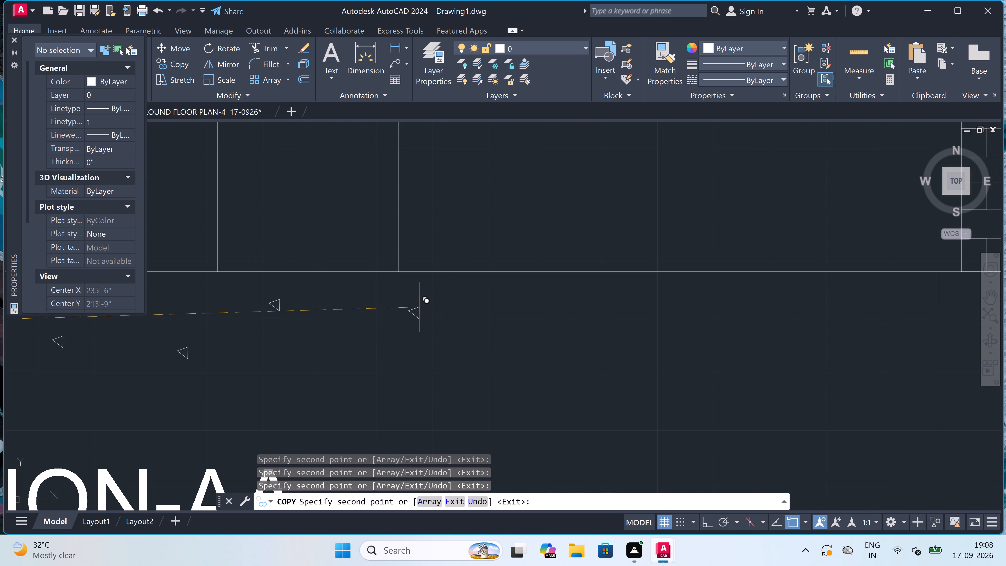
click(413, 302)
click(521, 302)
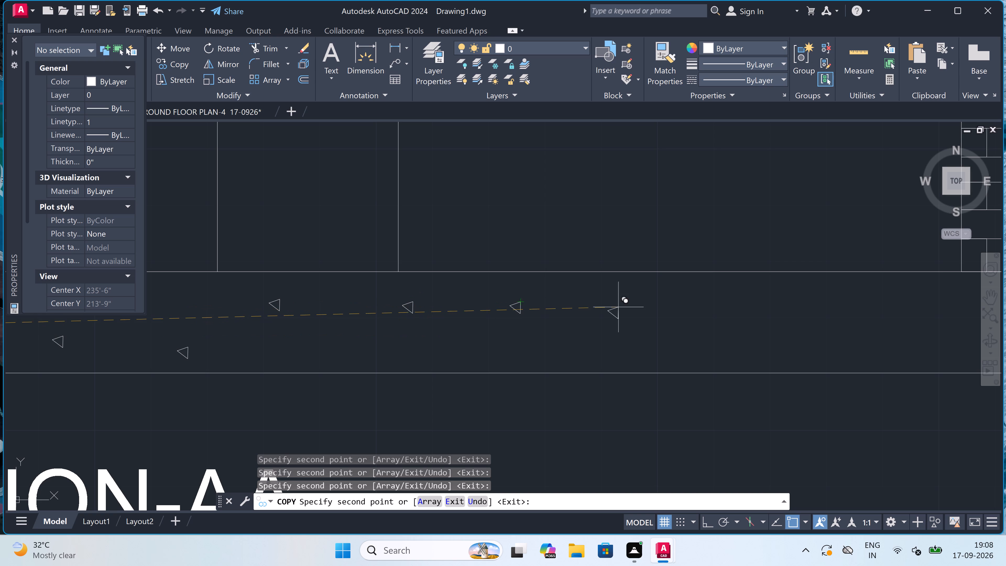
click(645, 305)
click(596, 344)
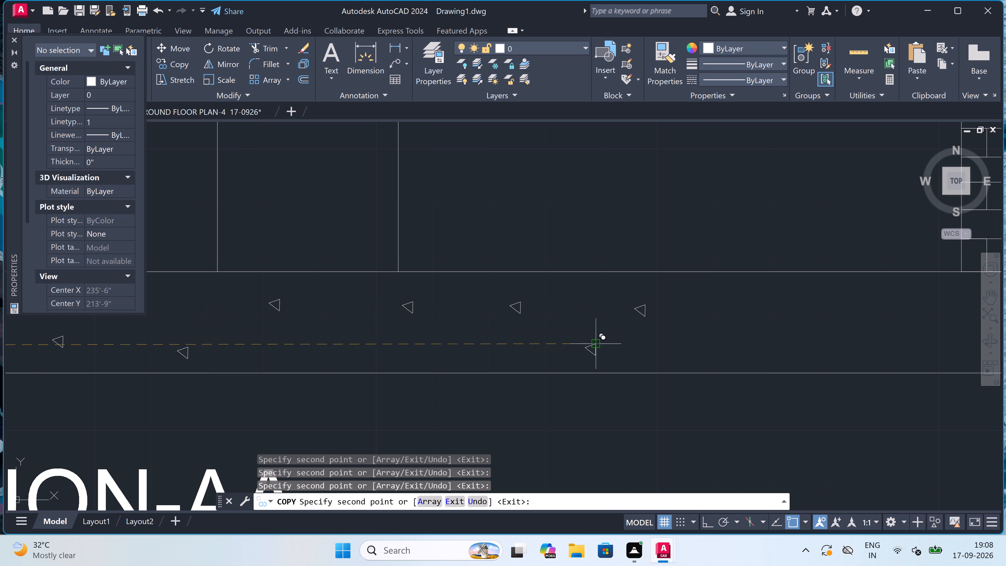
click(460, 347)
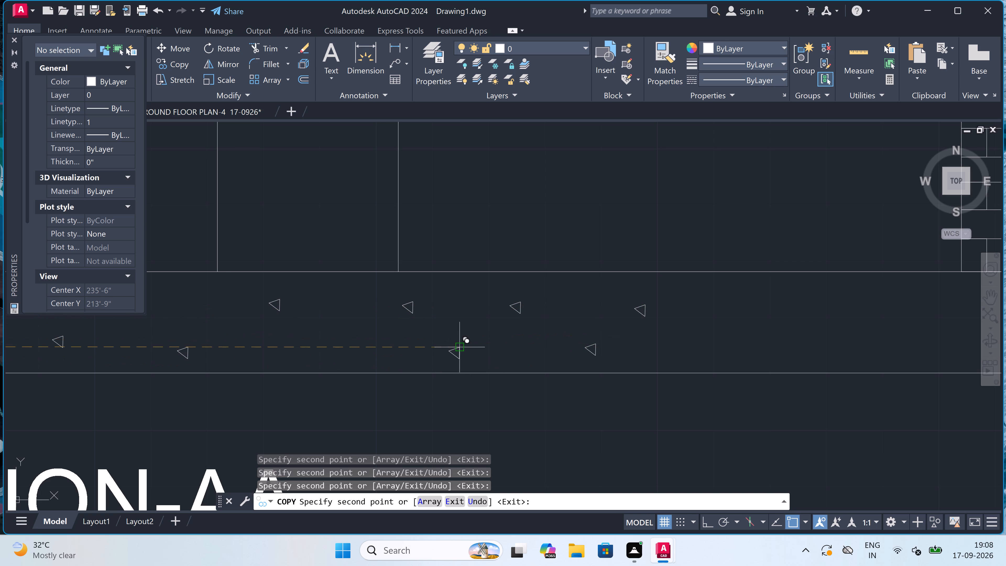
click(353, 337)
Place triangle copies at the right end of the base strip, filling the remaining gaps, and finish the Copy command.
scroll(353, 337, down, 5)
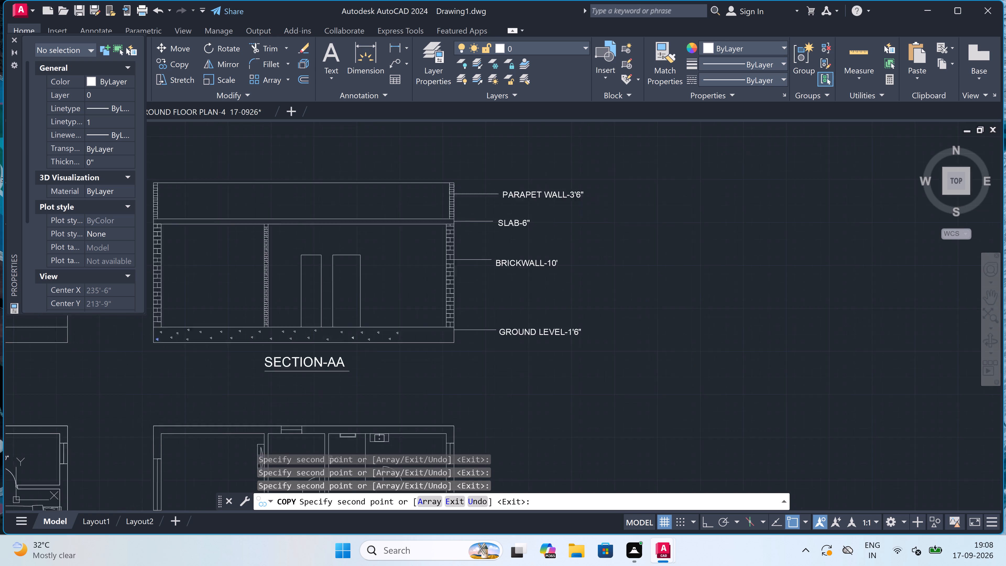
scroll(387, 334, up, 4)
double_click(395, 352)
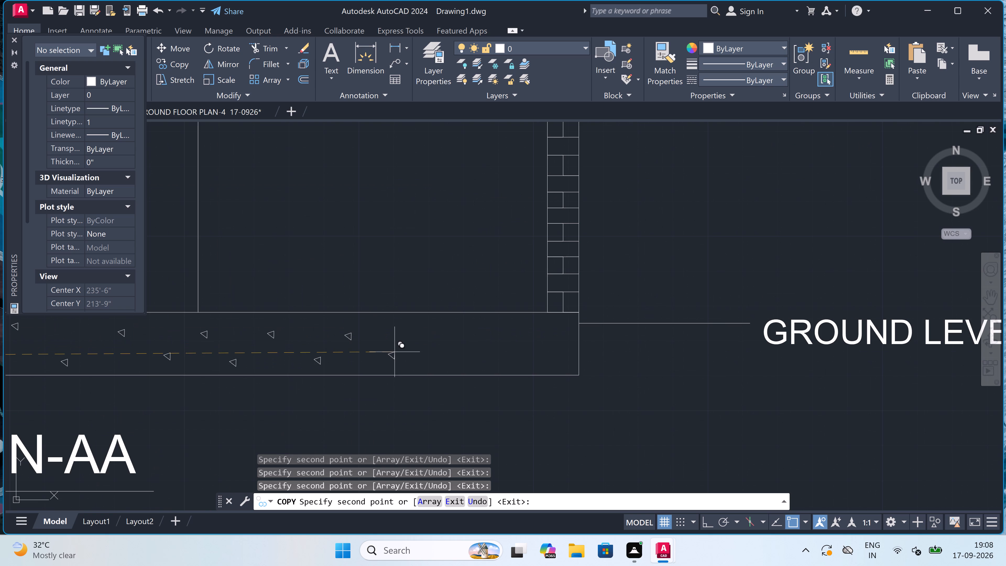
click(467, 332)
click(550, 331)
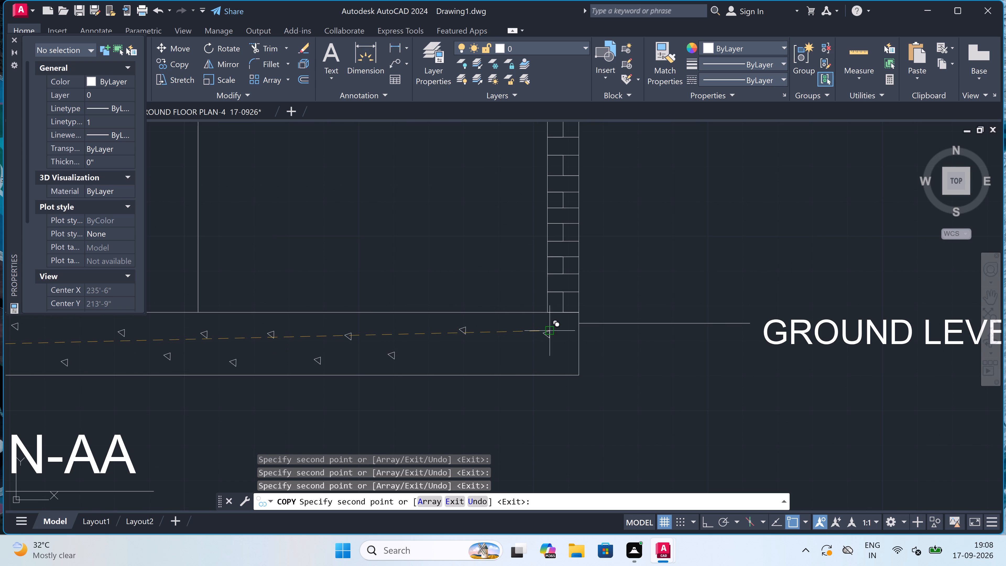
click(519, 361)
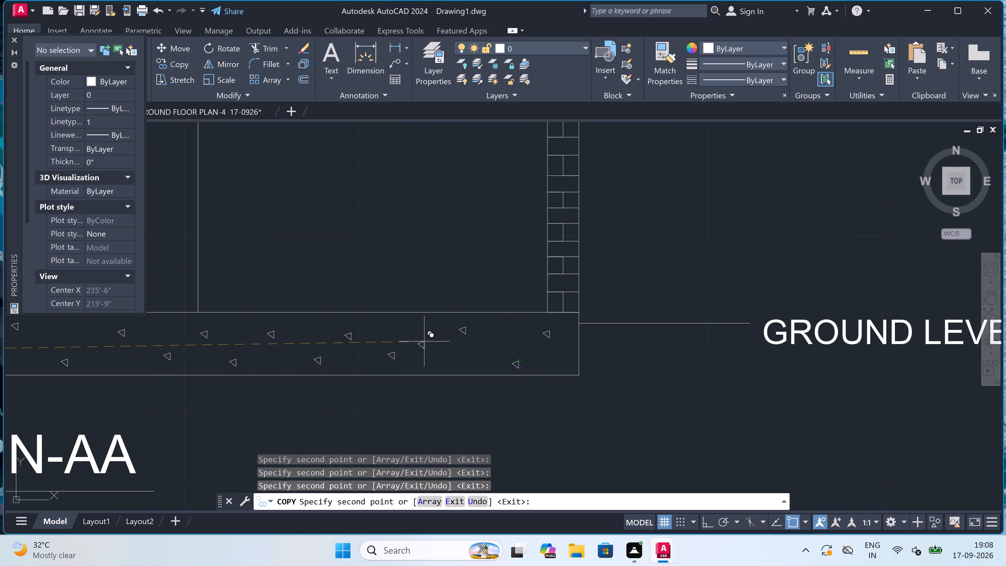
scroll(434, 364, up, 3)
click(443, 361)
scroll(443, 361, down, 5)
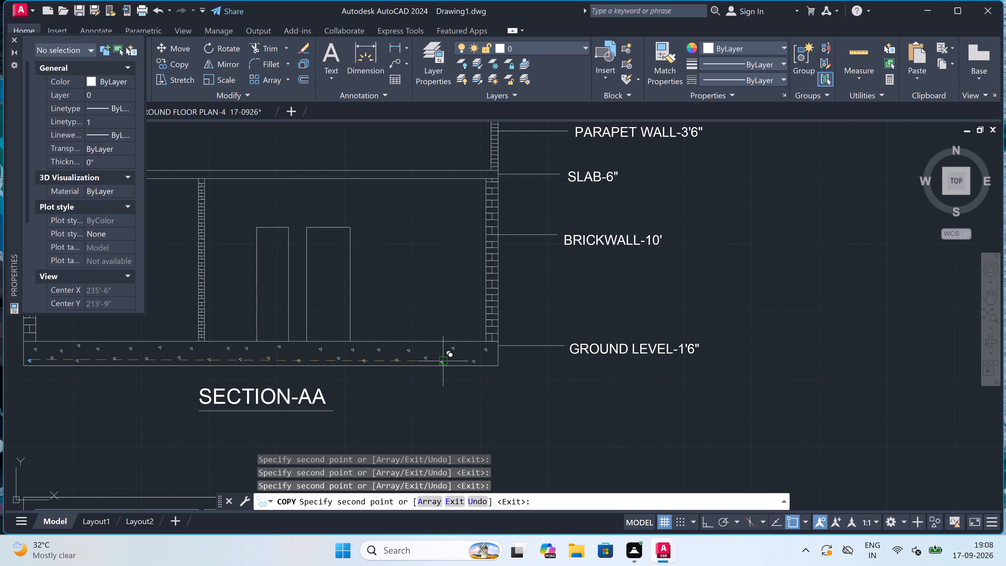
scroll(423, 345, up, 4)
scroll(473, 344, up, 3)
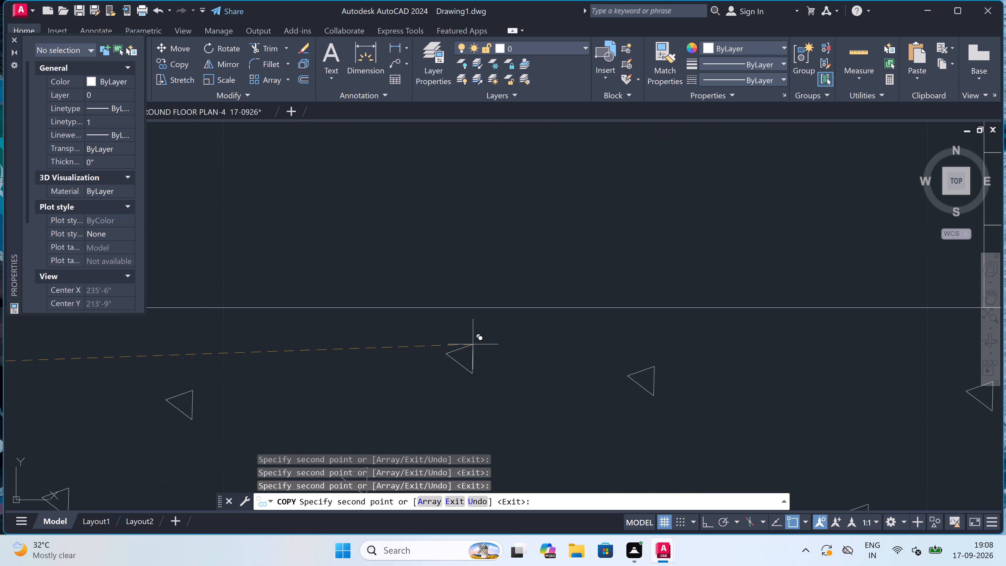
triple_click(439, 328)
key(Escape)
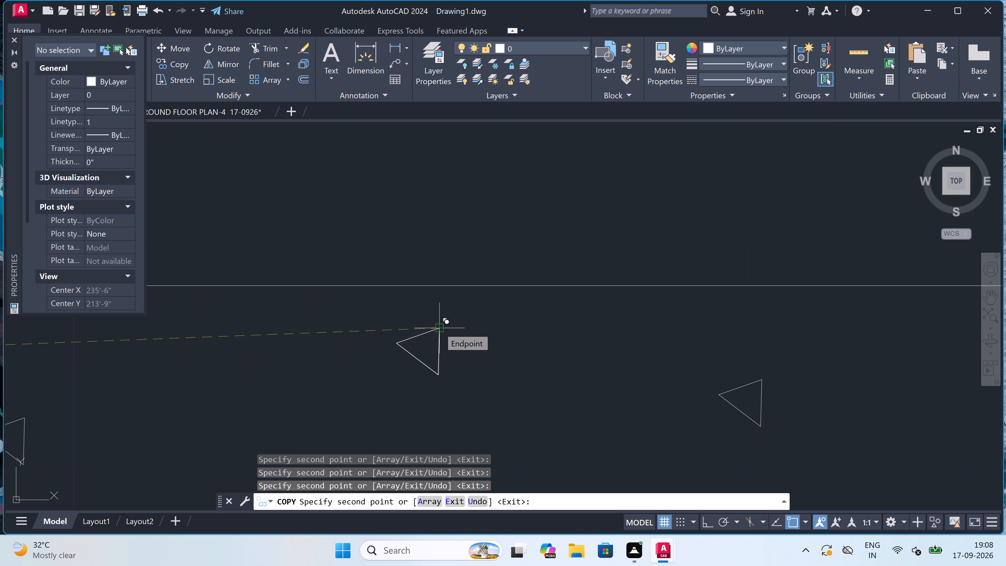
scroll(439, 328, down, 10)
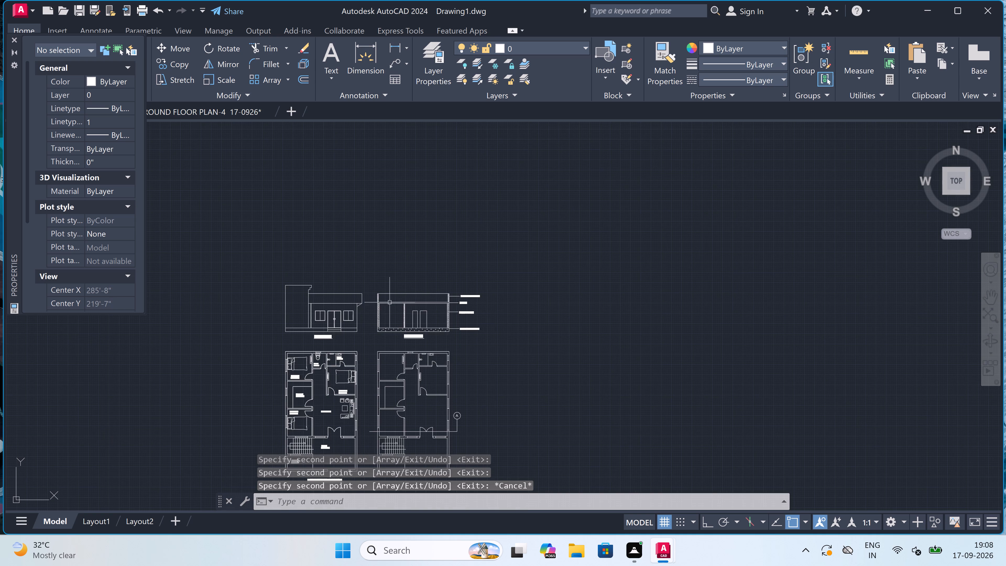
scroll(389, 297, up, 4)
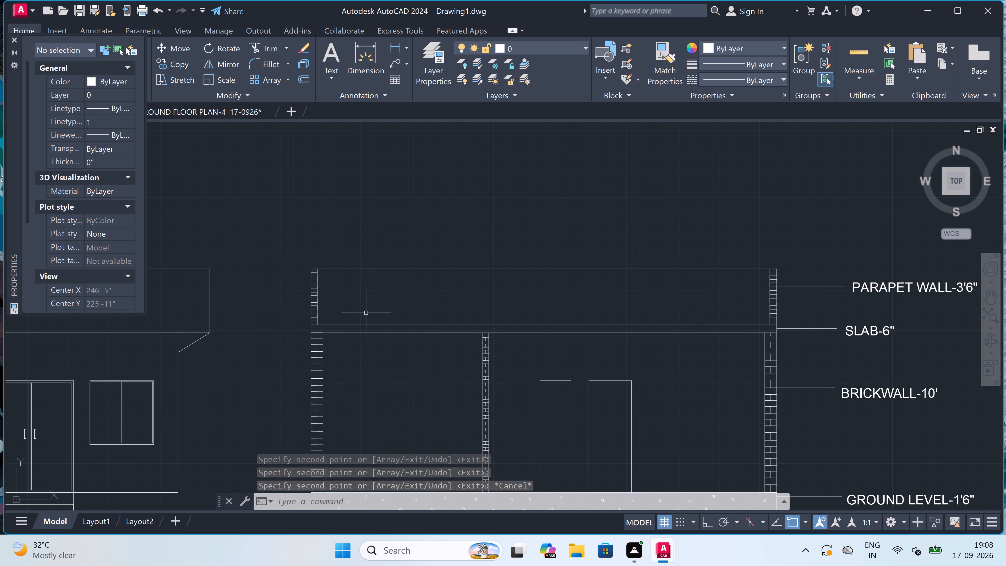
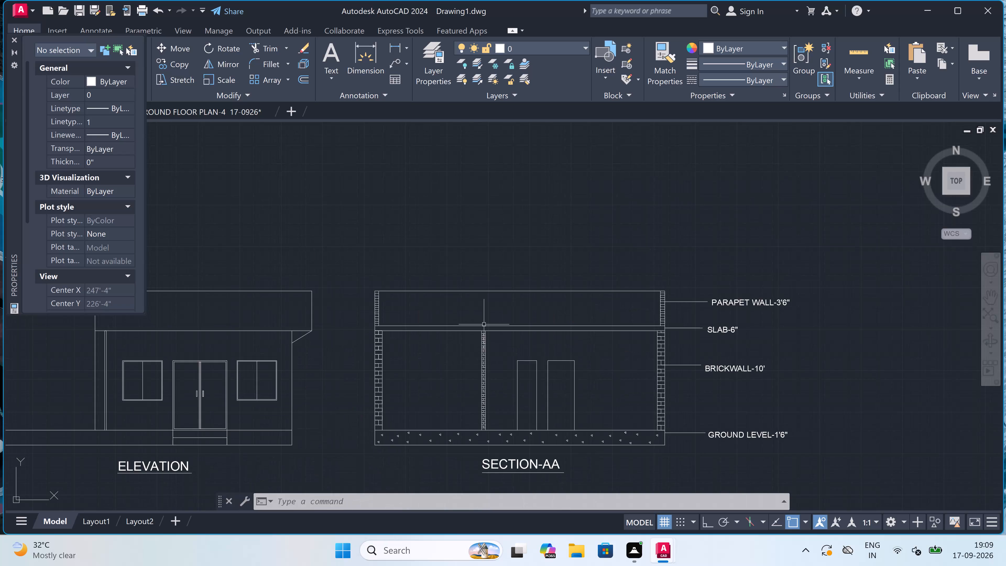
Draw a rectangular border with the Rectangle command around the elevation, Section-AA and both floor plans, including the level labels.
scroll(484, 324, down, 5)
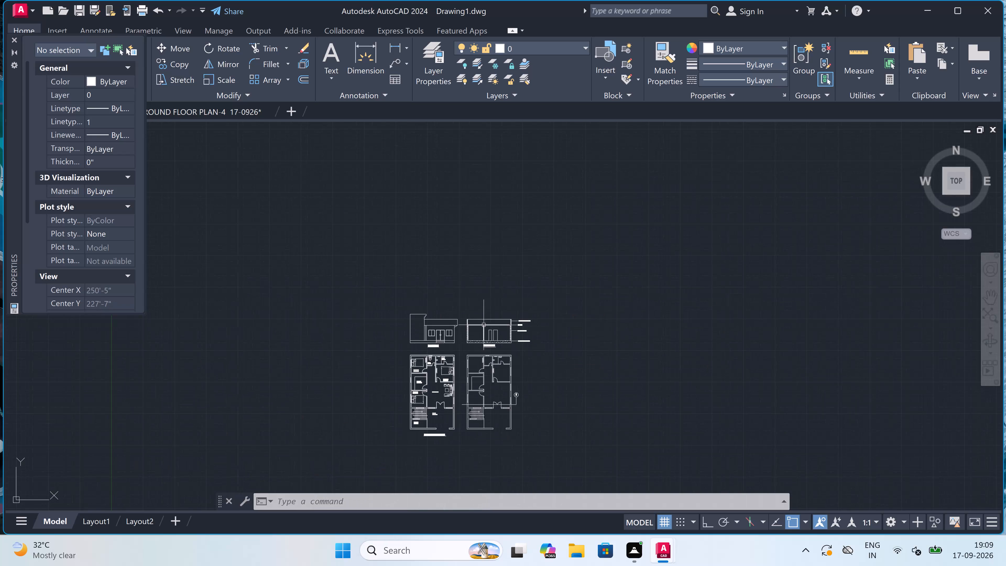
scroll(486, 383, up, 1)
key(r)
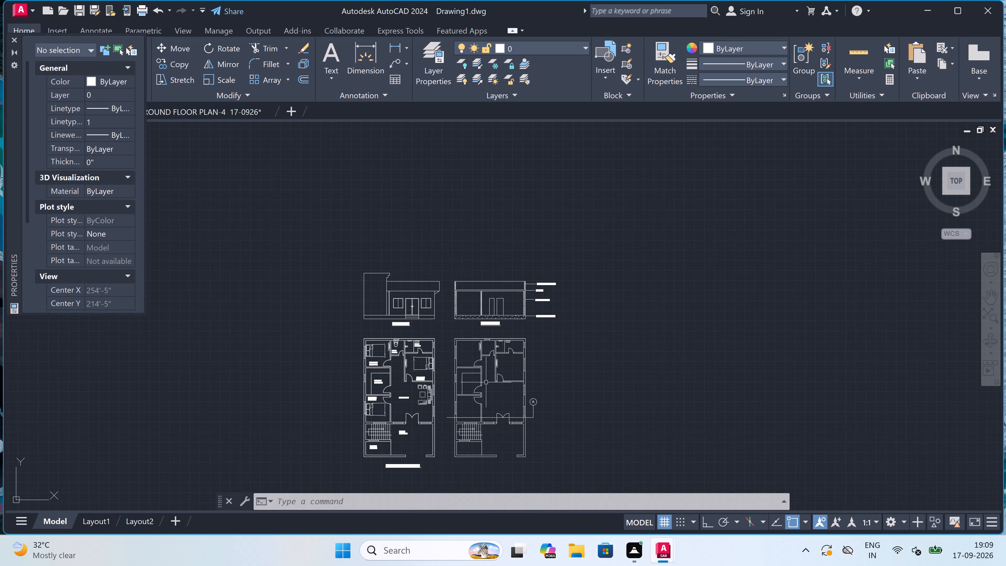
key(e)
key(c)
key(space)
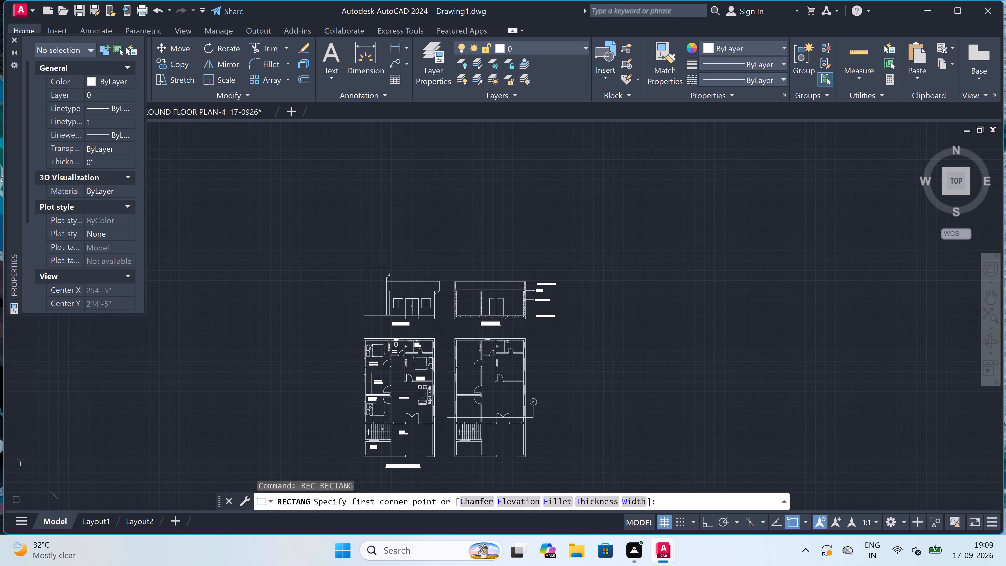
click(345, 252)
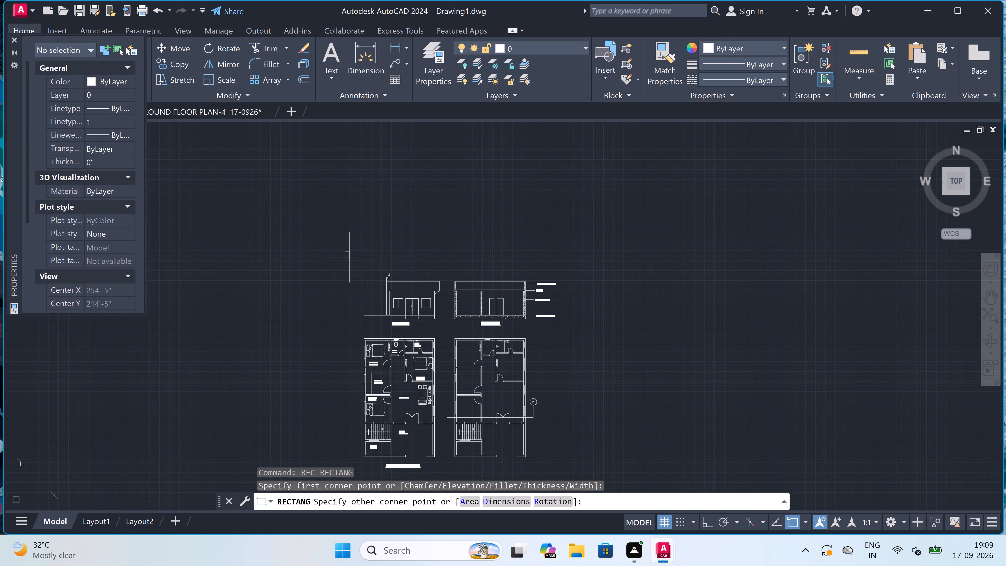
scroll(432, 332, down, 2)
scroll(457, 364, up, 3)
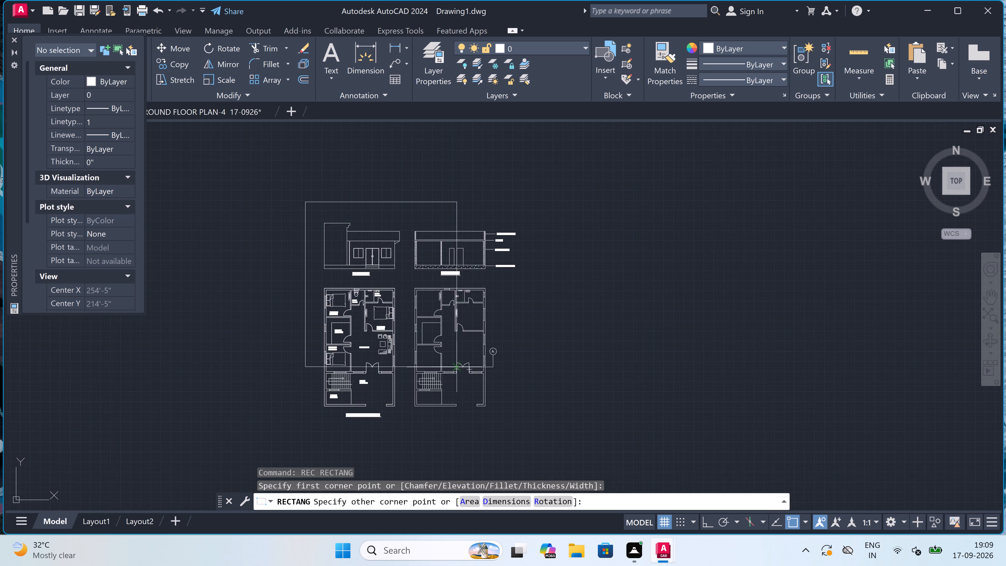
scroll(480, 375, down, 1)
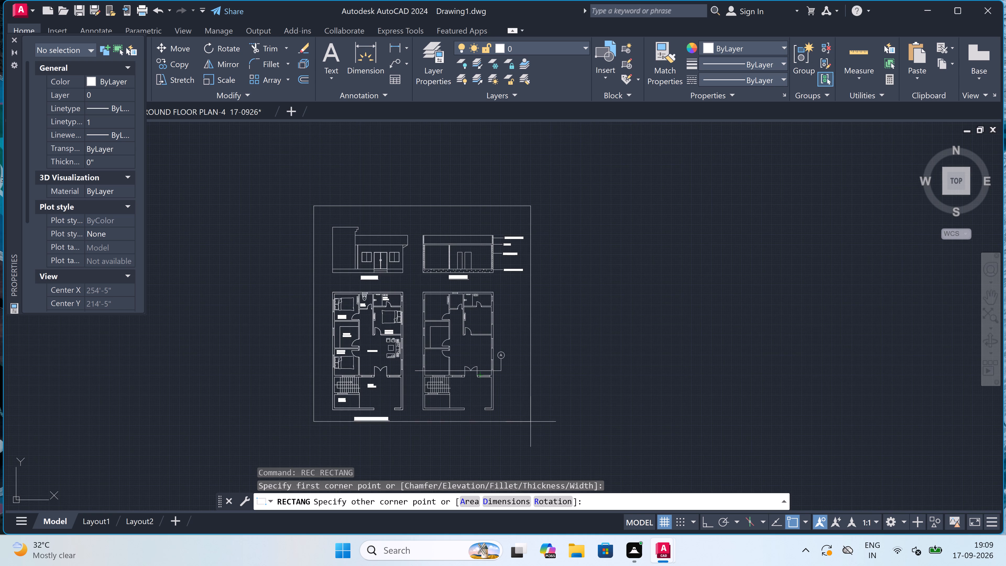
click(535, 444)
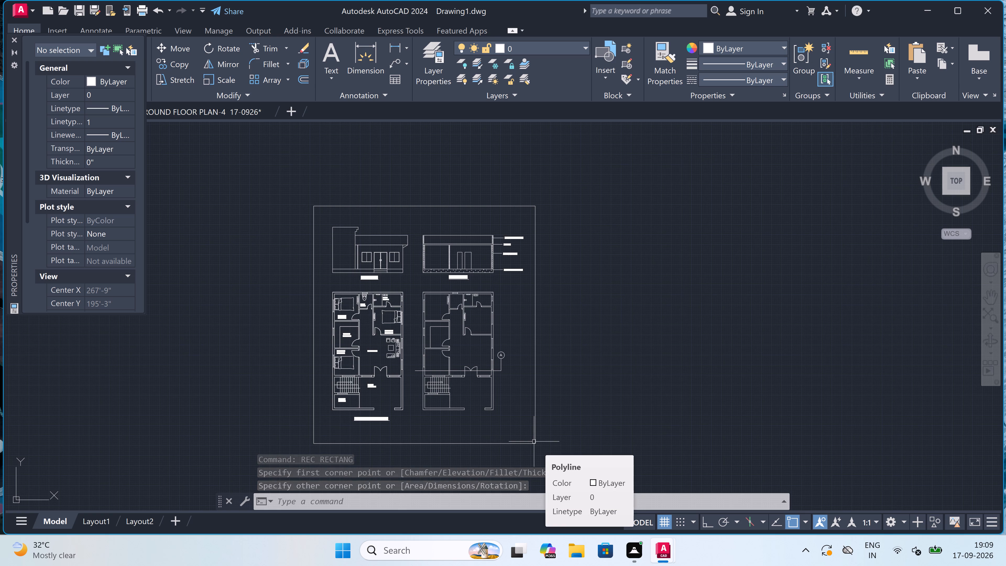
Set up a plot of the model using DWG To PDF.pc3 and the ISO A4 (297.00 x 210.00 MM) paper size.
key(ctrl+p)
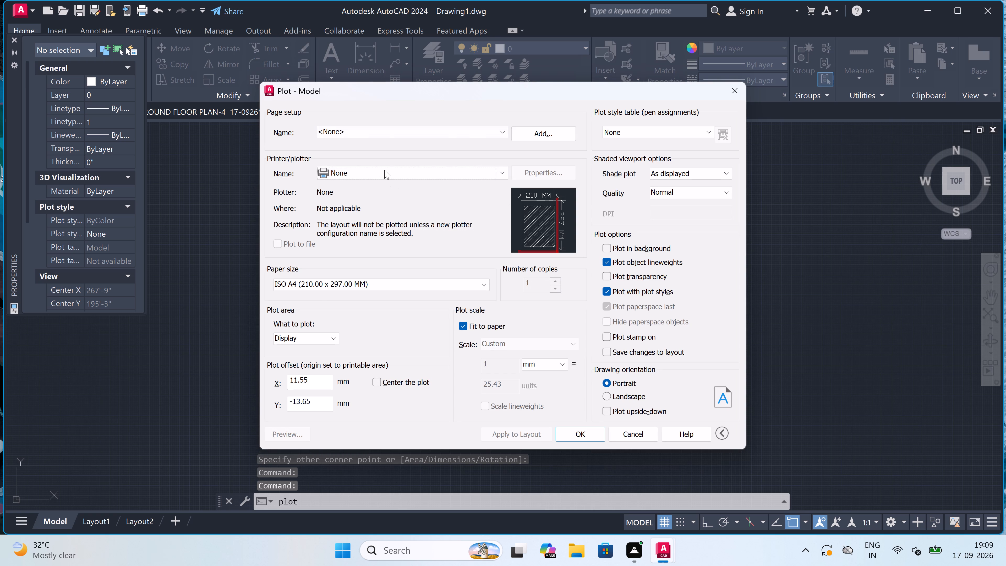
click(381, 168)
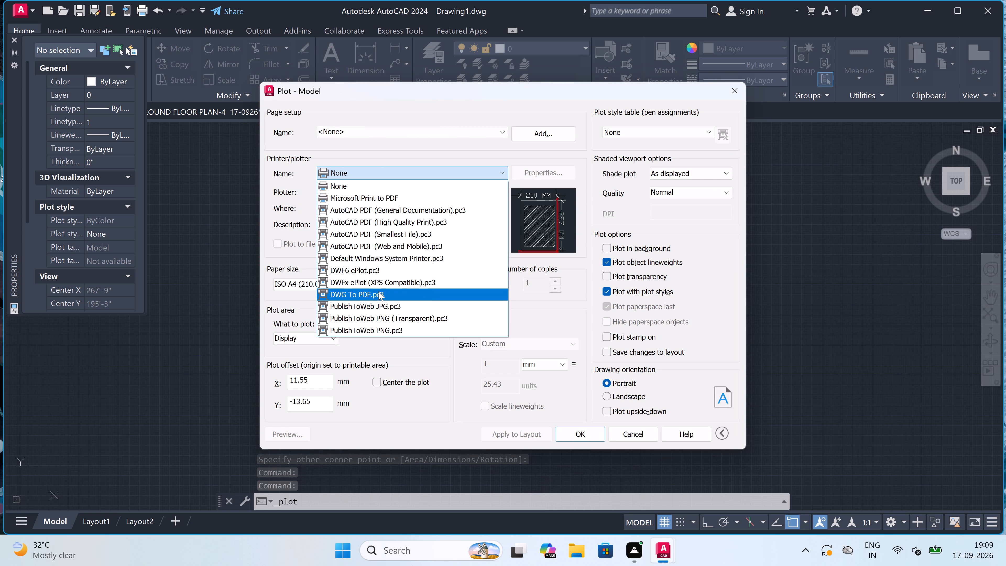
click(377, 293)
click(371, 286)
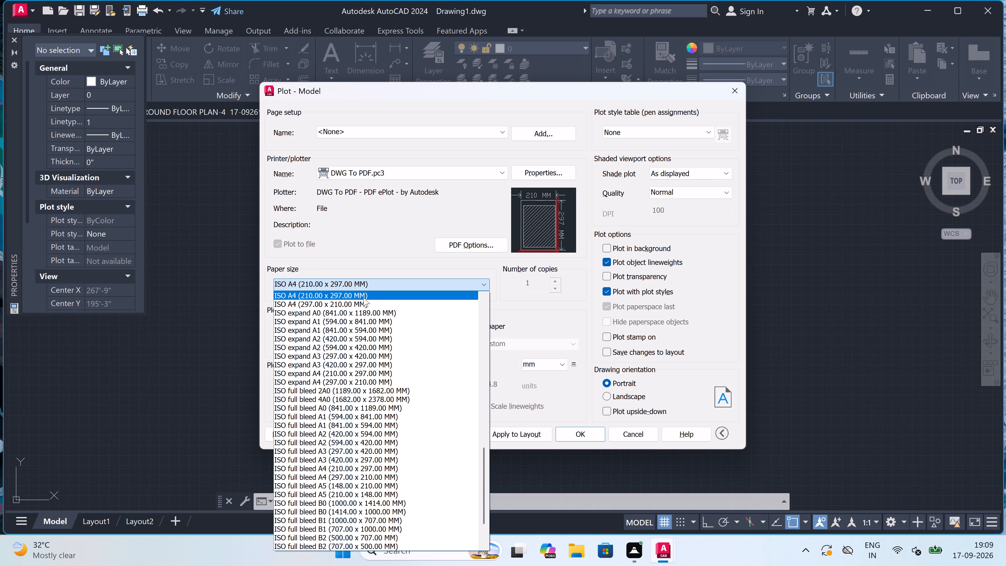
click(353, 300)
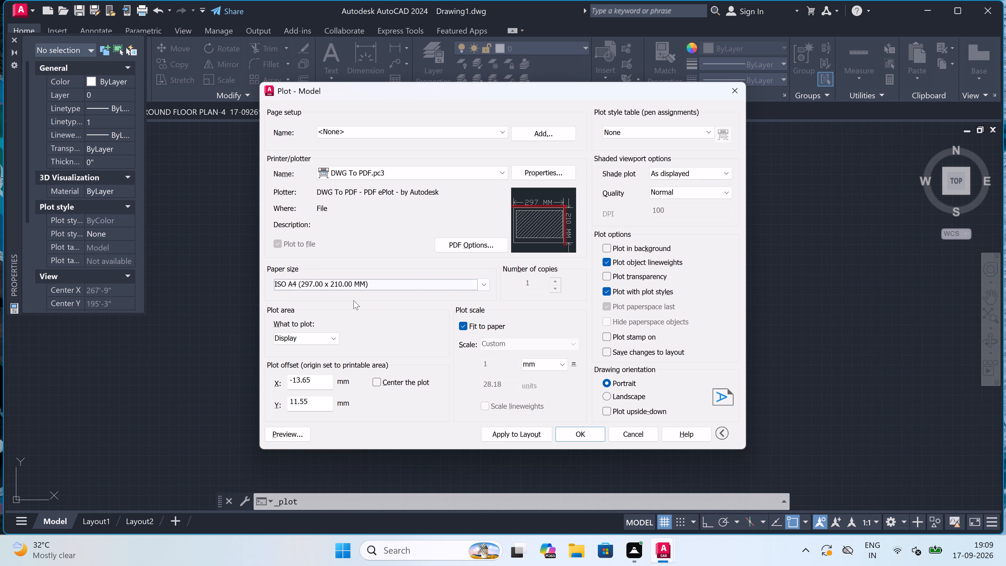
Set the plot area to a Window spanning opposite corners of the rectangular border around the sheet.
double_click(332, 335)
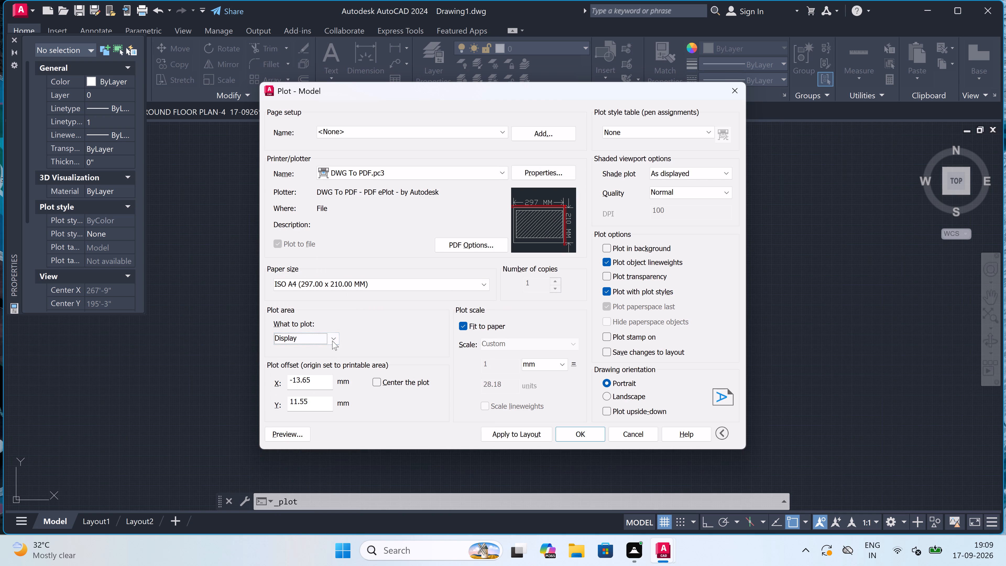
click(332, 341)
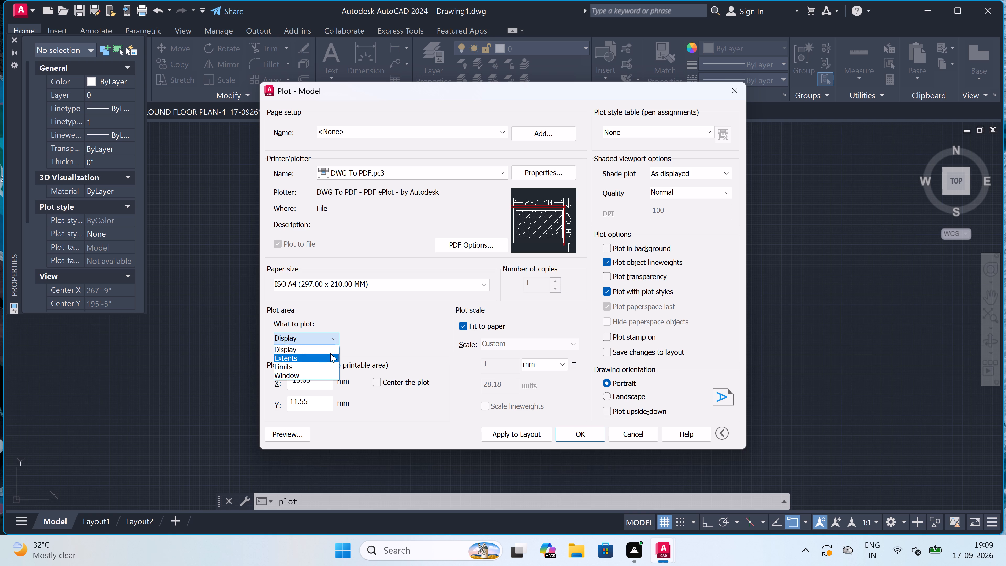
click(326, 378)
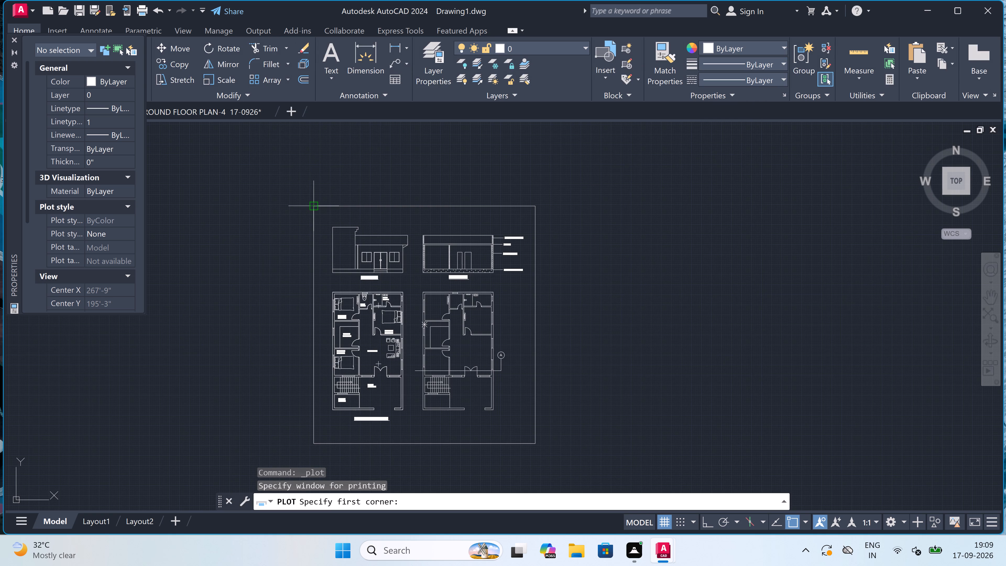
drag(314, 206, 337, 244)
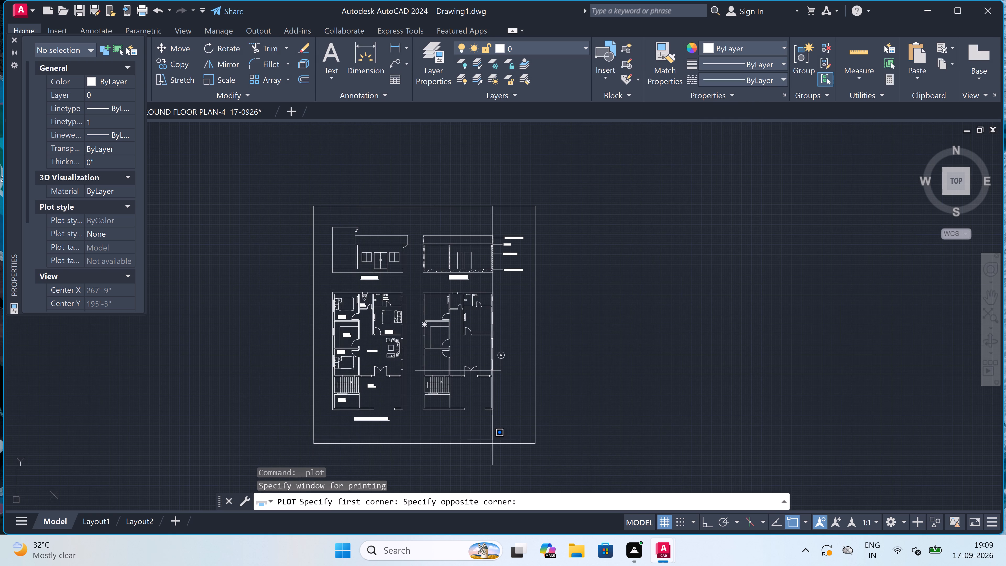
click(539, 443)
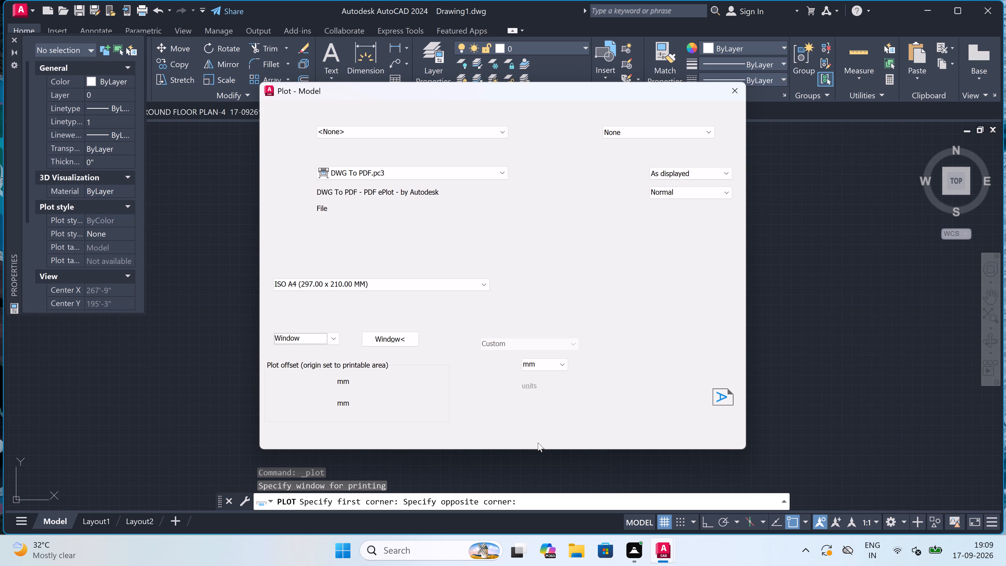
Assign the acad.ctb plot style table to all layouts and apply the plot settings to the layout.
click(616, 129)
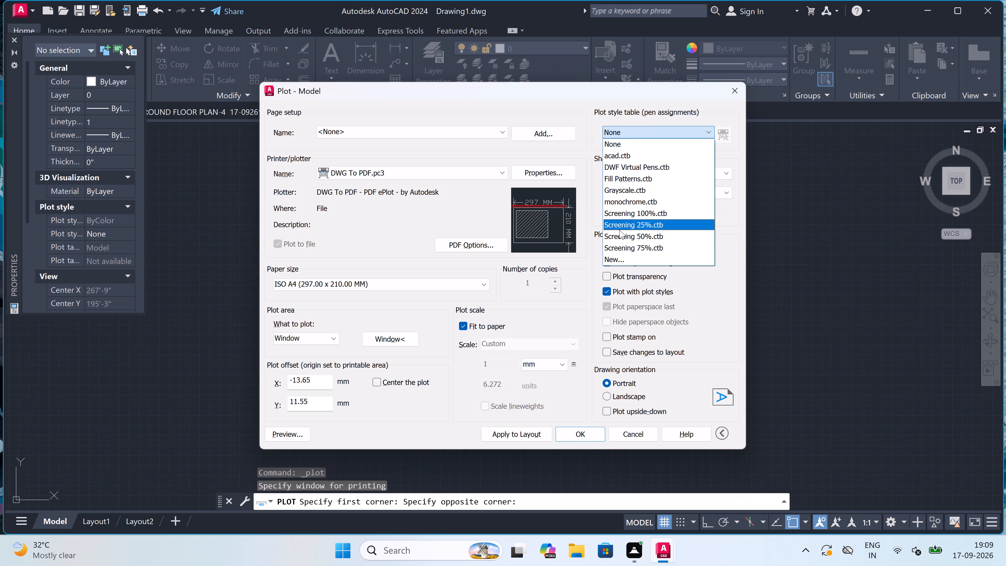
double_click(625, 155)
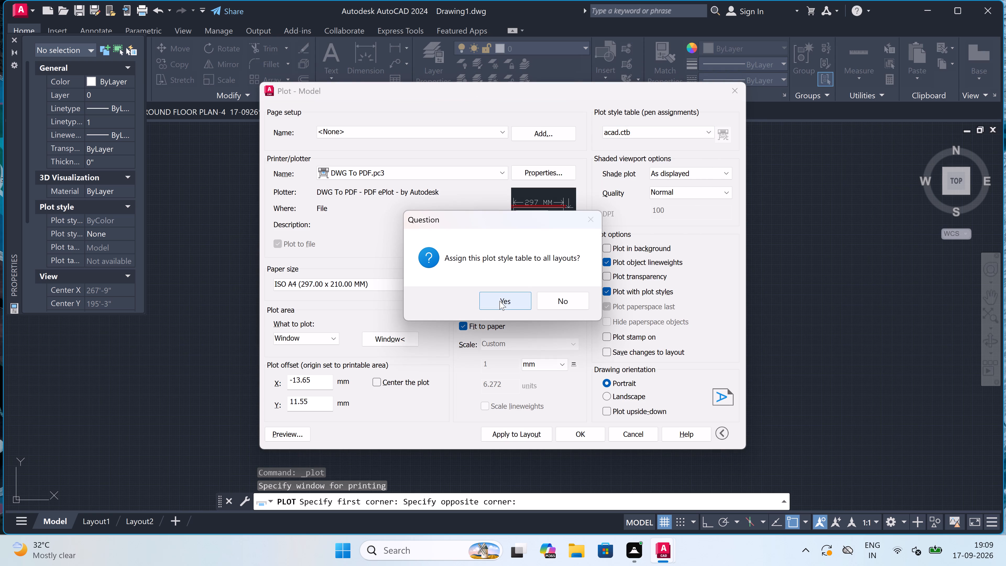
click(500, 301)
double_click(507, 434)
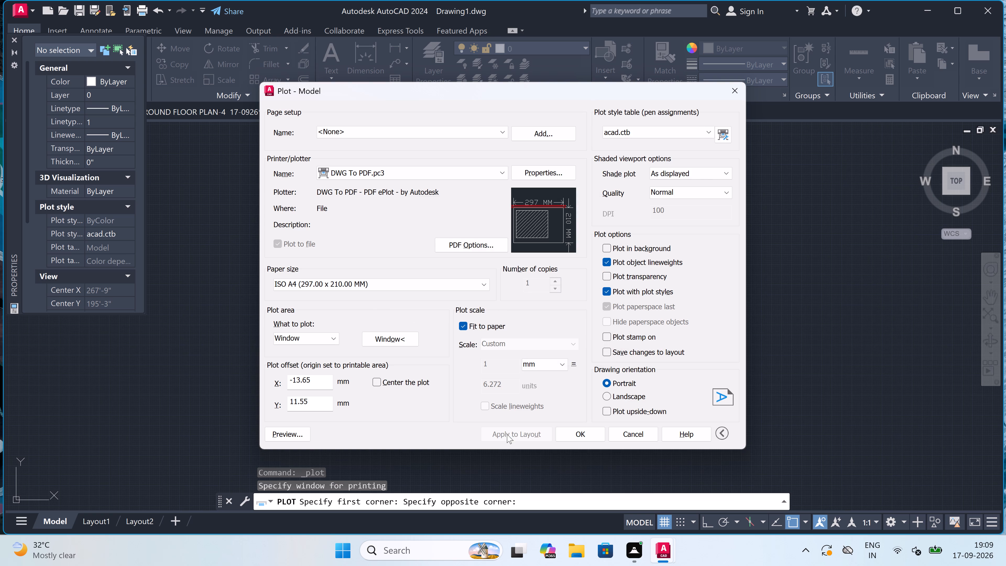
Plot the sheet to a PDF named GROUND FLOOR PLAN-5 17-09-26 in the Documents folder.
click(560, 432)
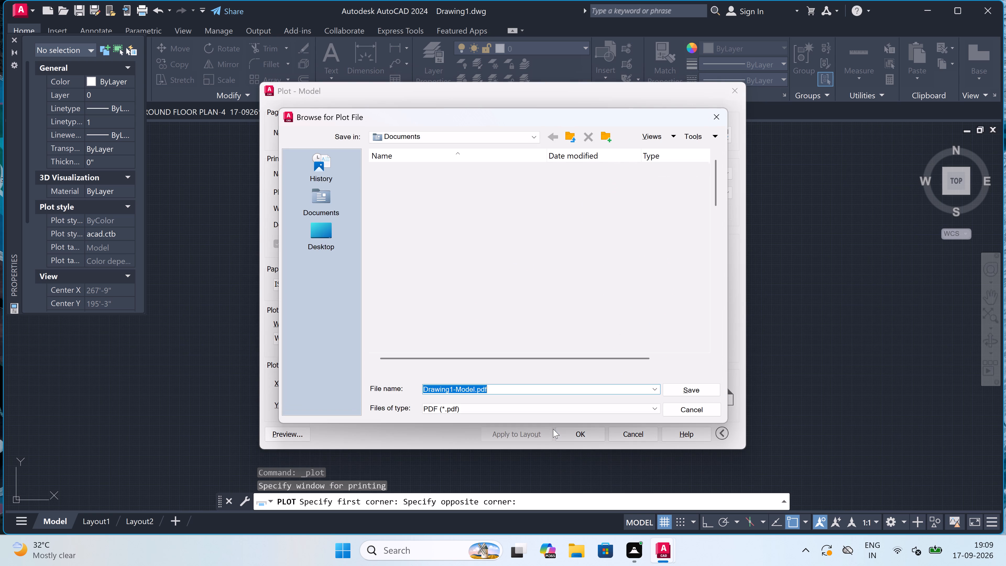
key(BackSpace)
text(GROUND)
key(space)
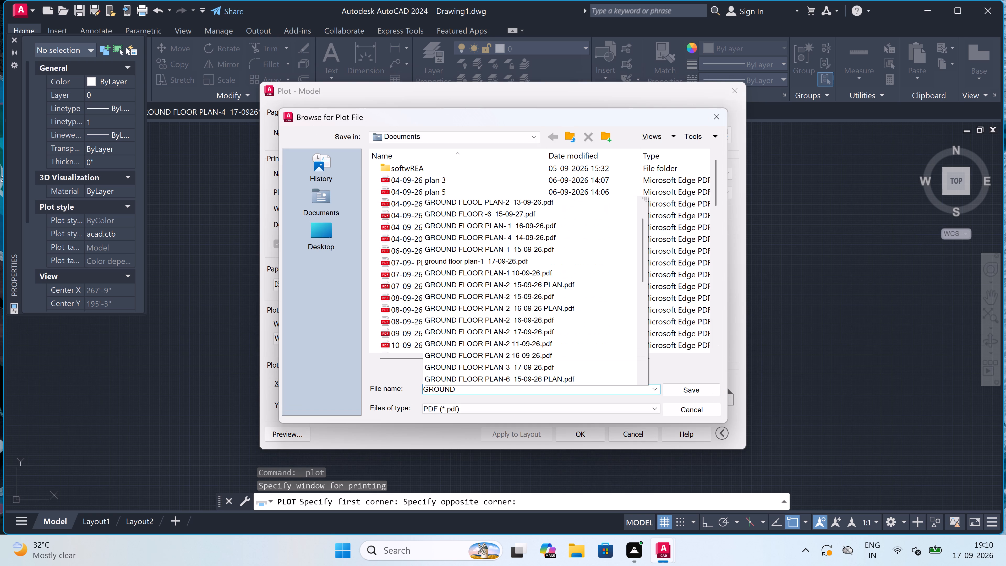
text(FLOOR PLAN)
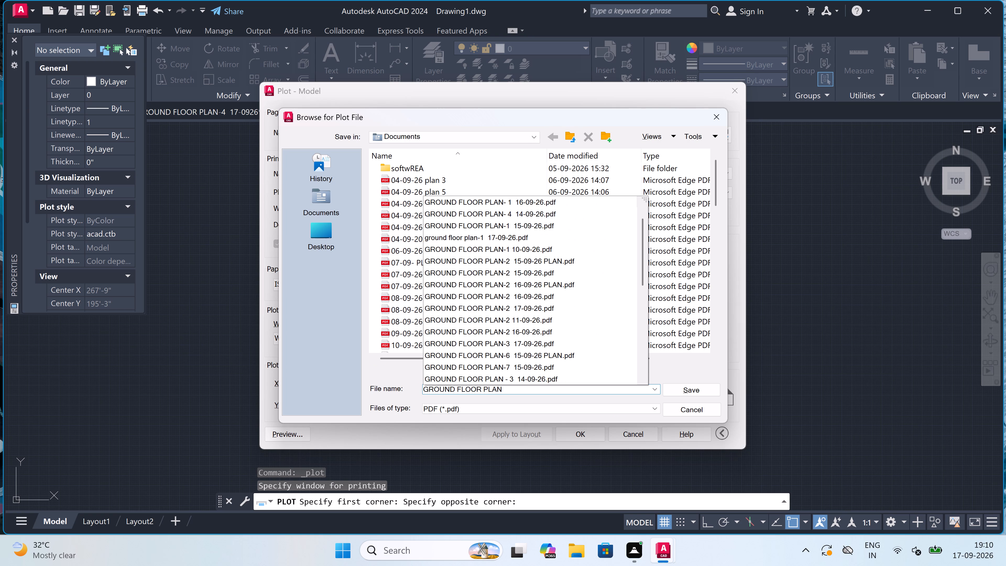
key(minus)
text(5 17-)
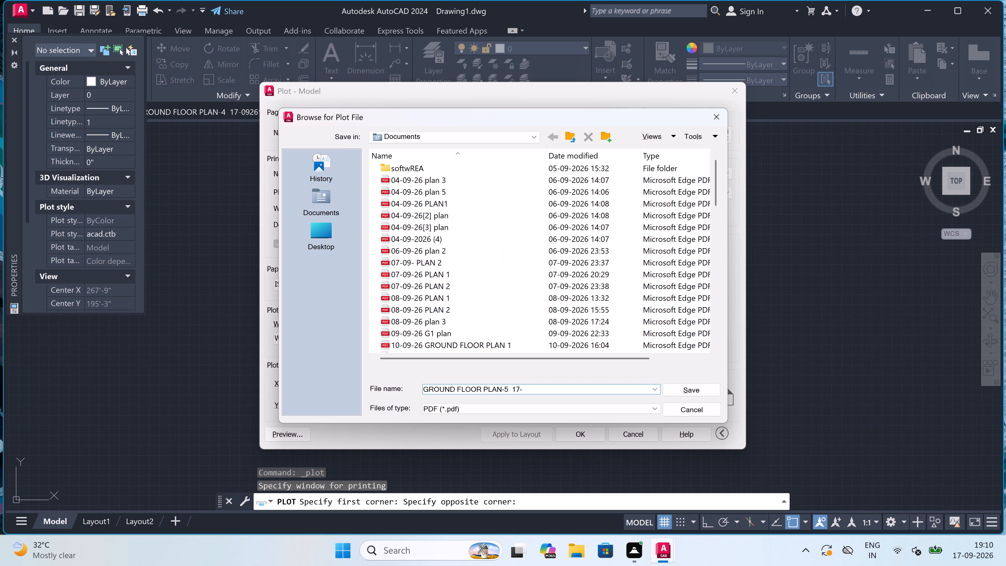
text(09-26)
click(683, 393)
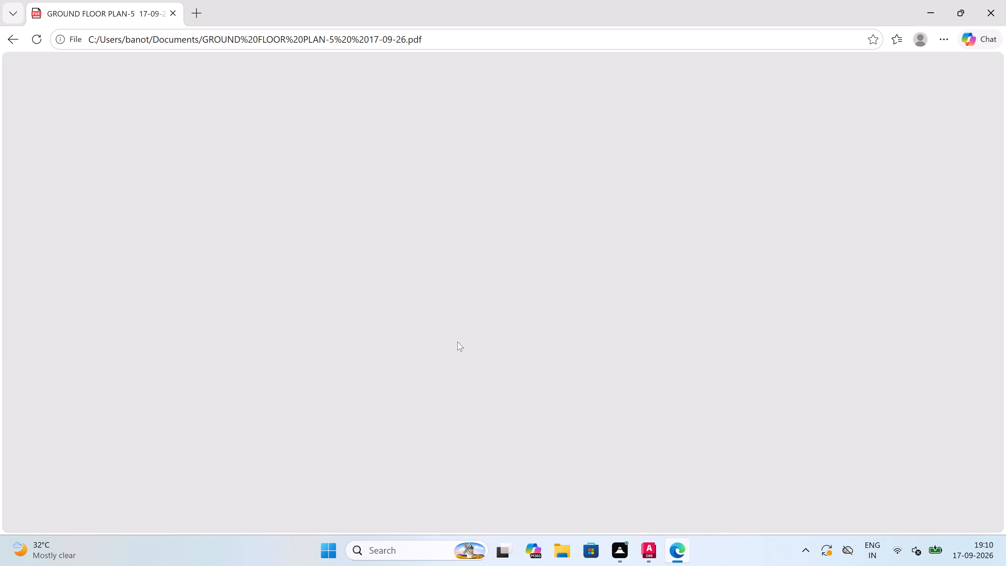
Check the drawings in the plotted PDF in Microsoft Edge, and close the browser.
scroll(446, 328, down, 4)
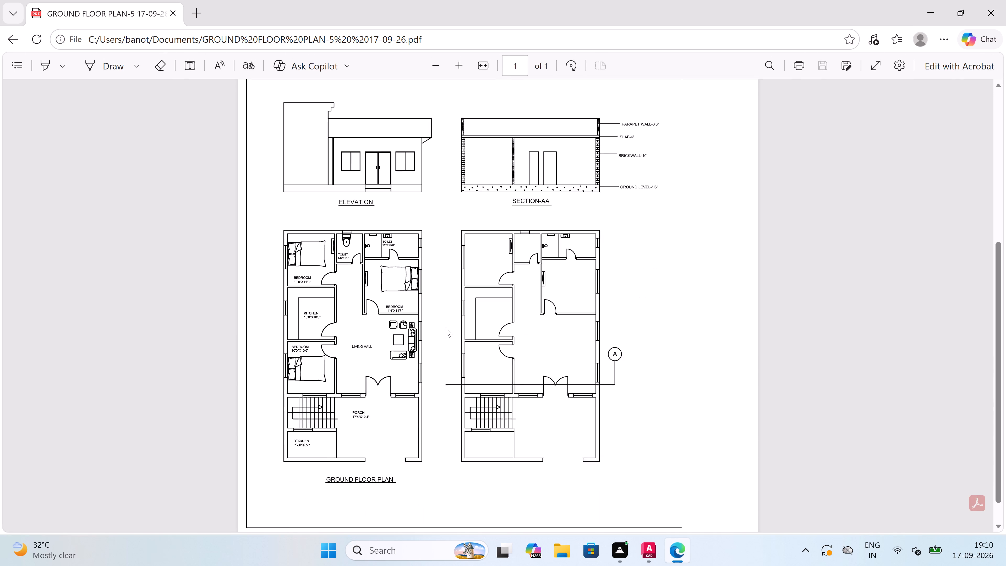
scroll(446, 328, up, 3)
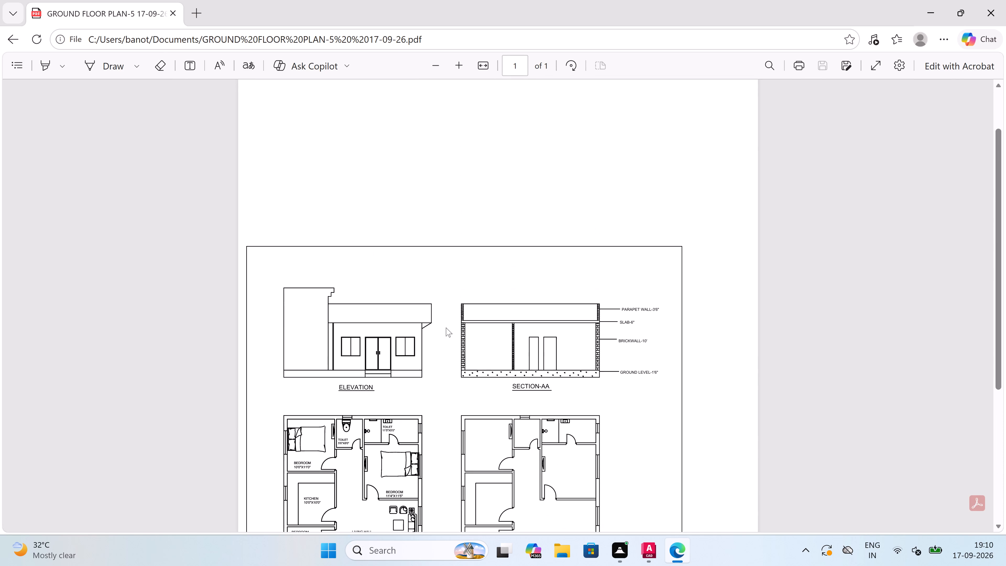
click(991, 8)
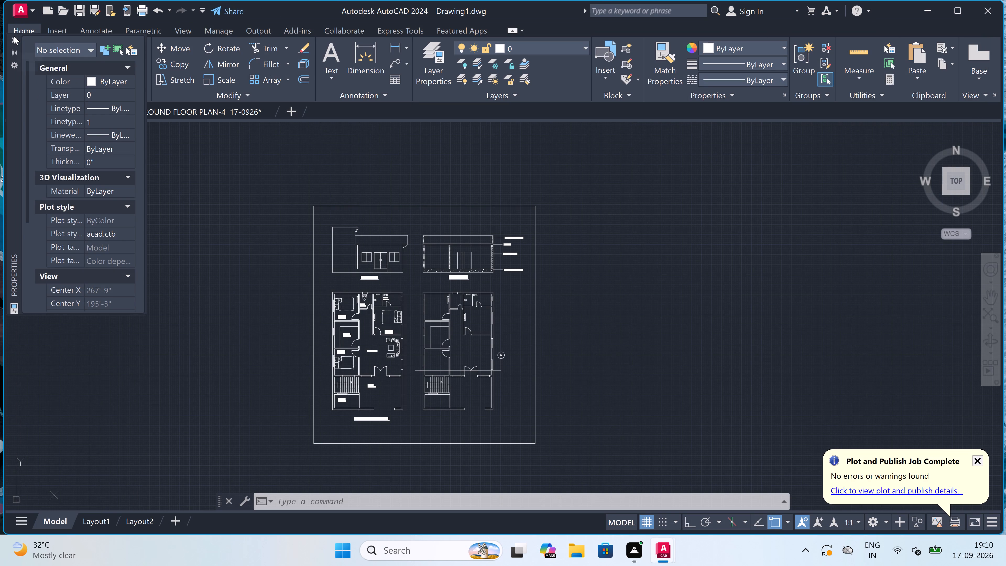
Close the Properties palette.
click(13, 35)
Save the drawing as GROUND FLOOR PLAN-5 17-09-26 in the Downloads folder in AutoCAD 2018 DWG format.
click(19, 13)
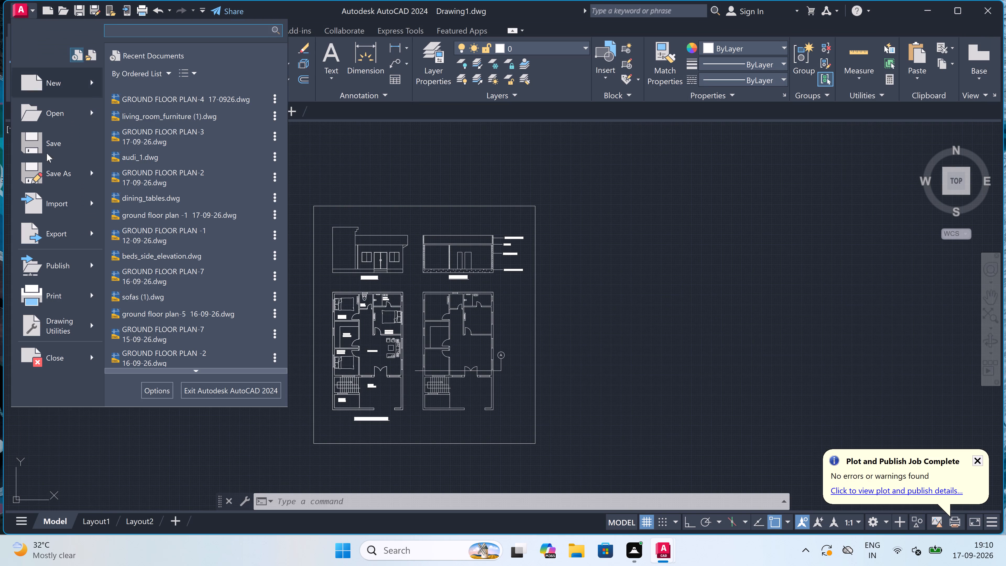
click(64, 170)
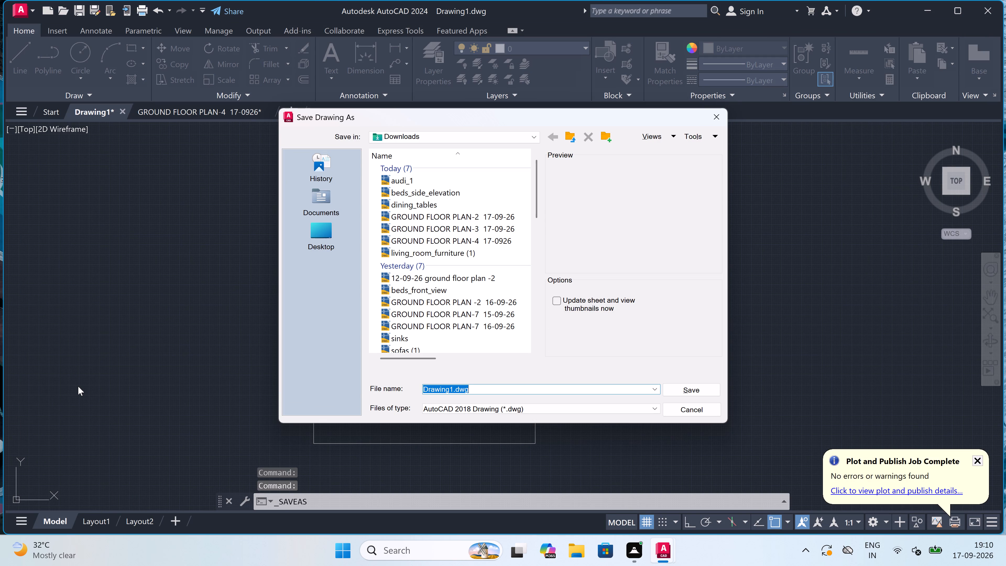
key(BackSpace)
text(GROUND)
key(space)
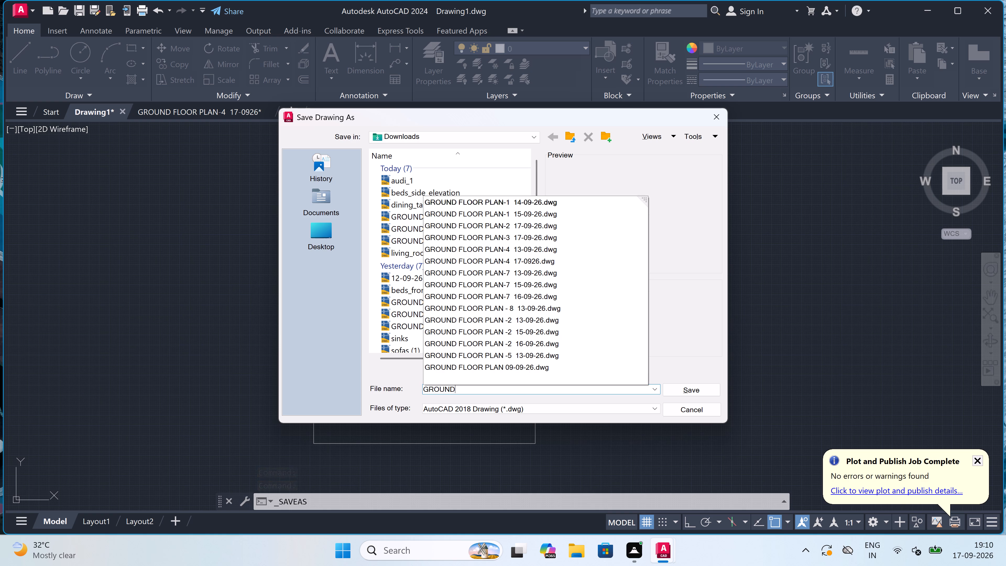
text(FLOOR)
key(space)
text(PLAN-5 17-09-)
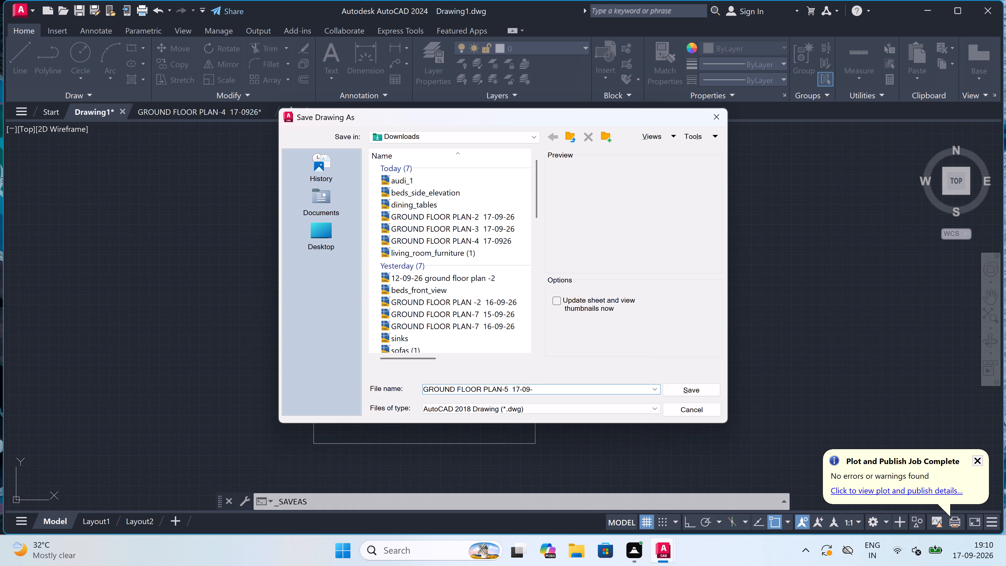
text(26)
double_click(678, 393)
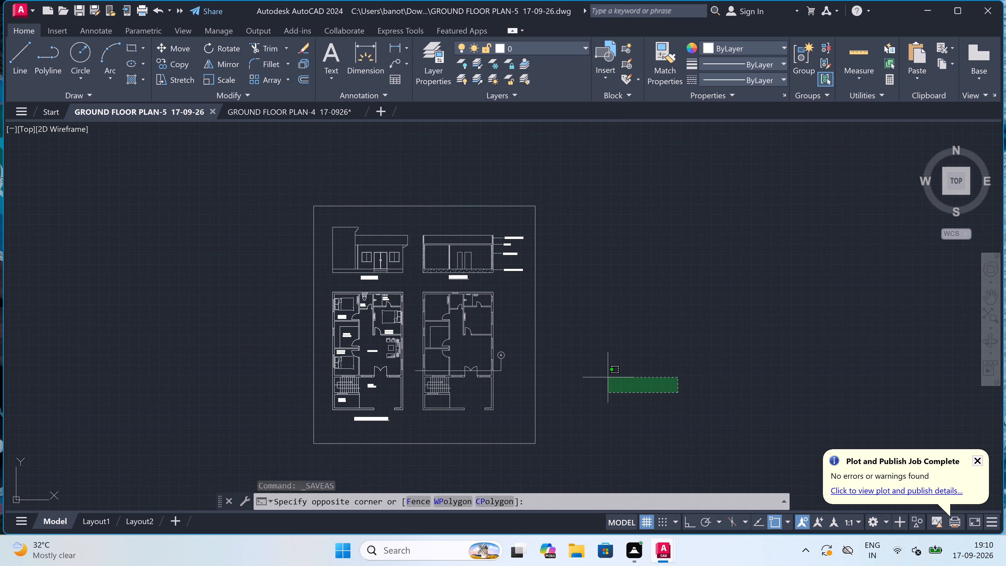
key(Escape)
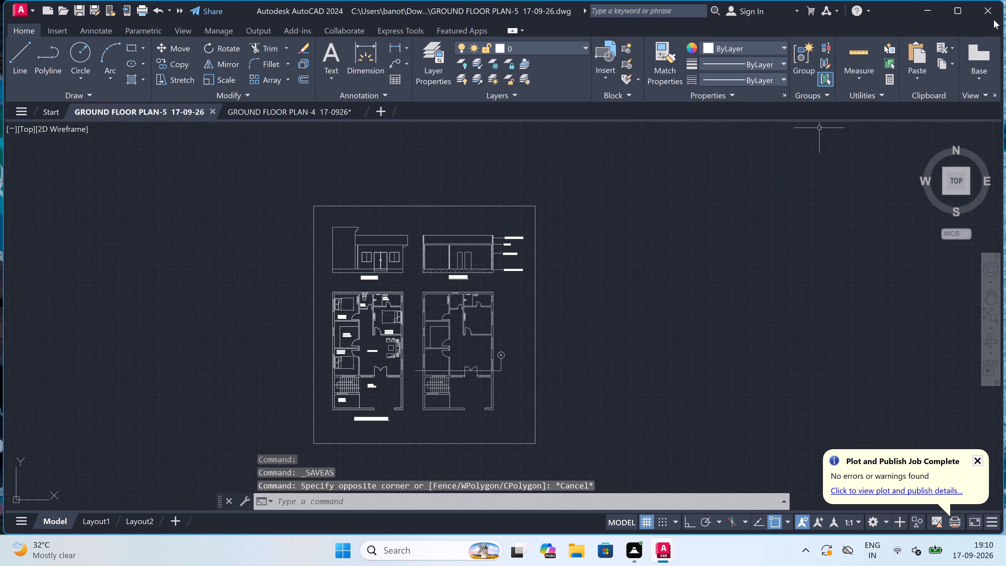
Exit AutoCAD, closing the GROUND FLOOR PLAN-5 and GROUND FLOOR PLAN-4 drawings.
click(991, 15)
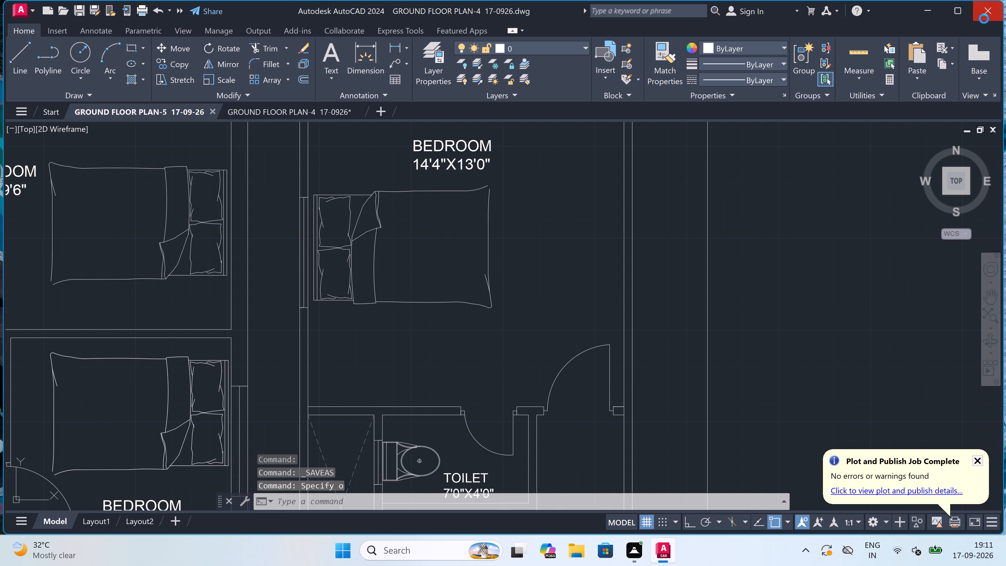
click(488, 302)
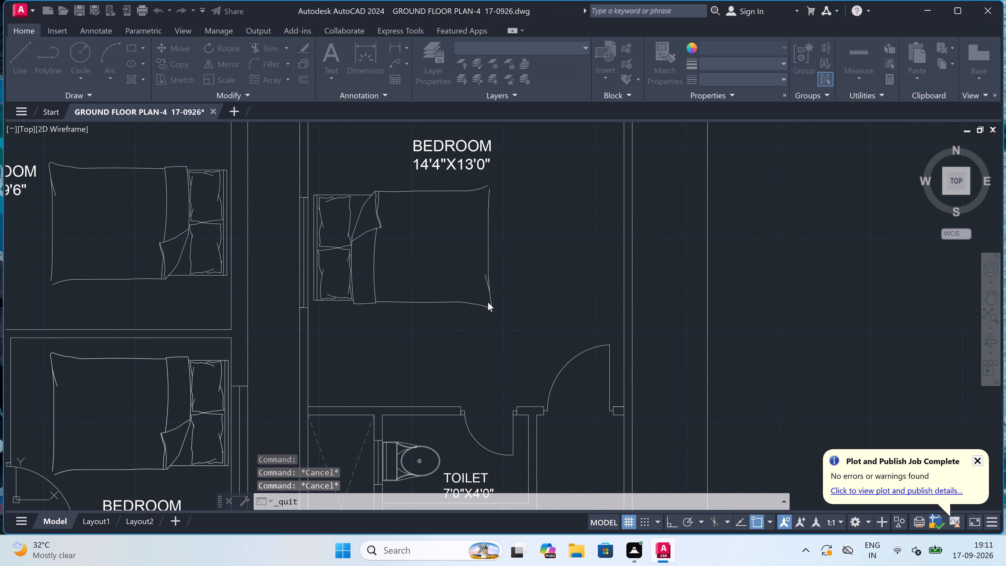